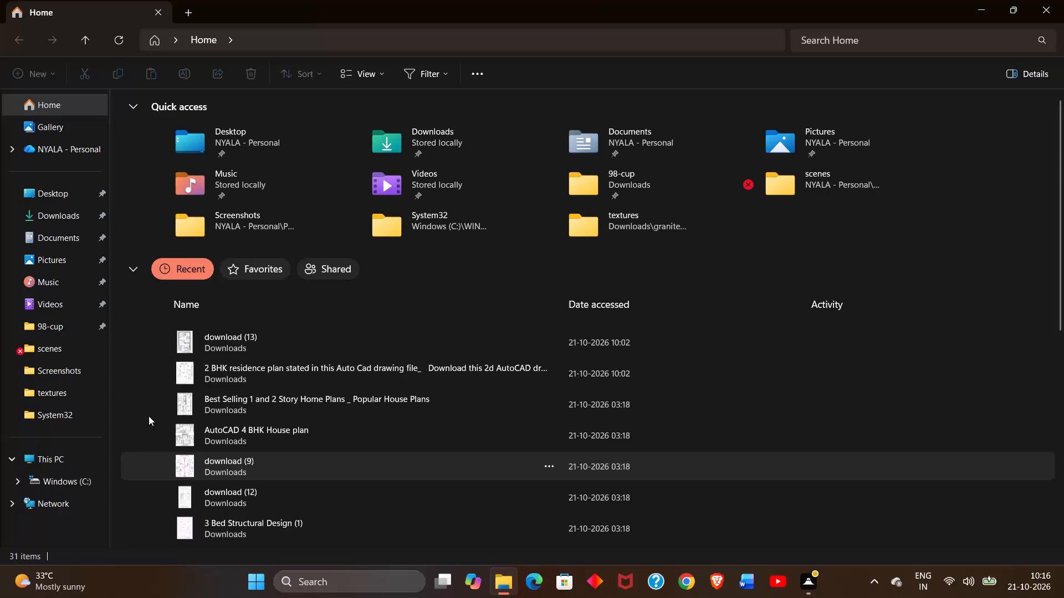
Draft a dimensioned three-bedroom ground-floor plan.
Share the first floor-plan image in the Gallery, download (13).jpg, using WhatsApp.
left_click(19, 131)
left_click(19, 131)
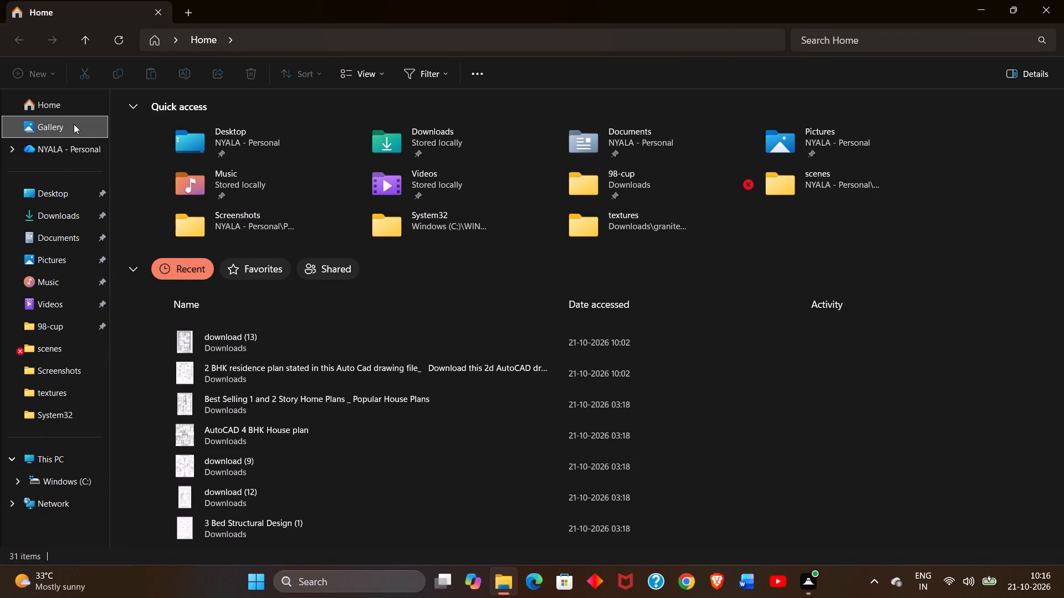
double_click(76, 124)
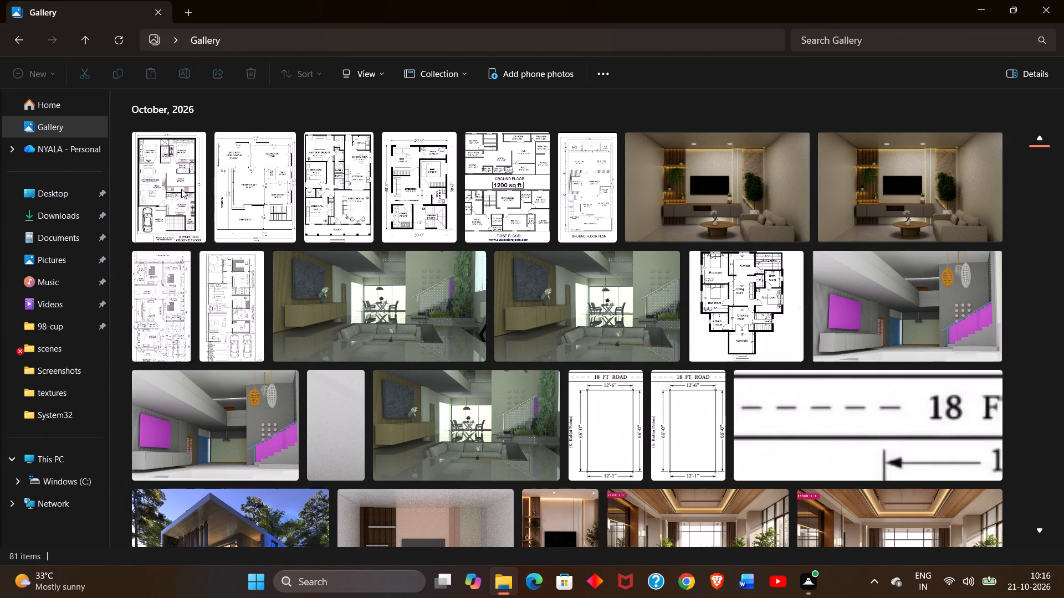
left_click(181, 189)
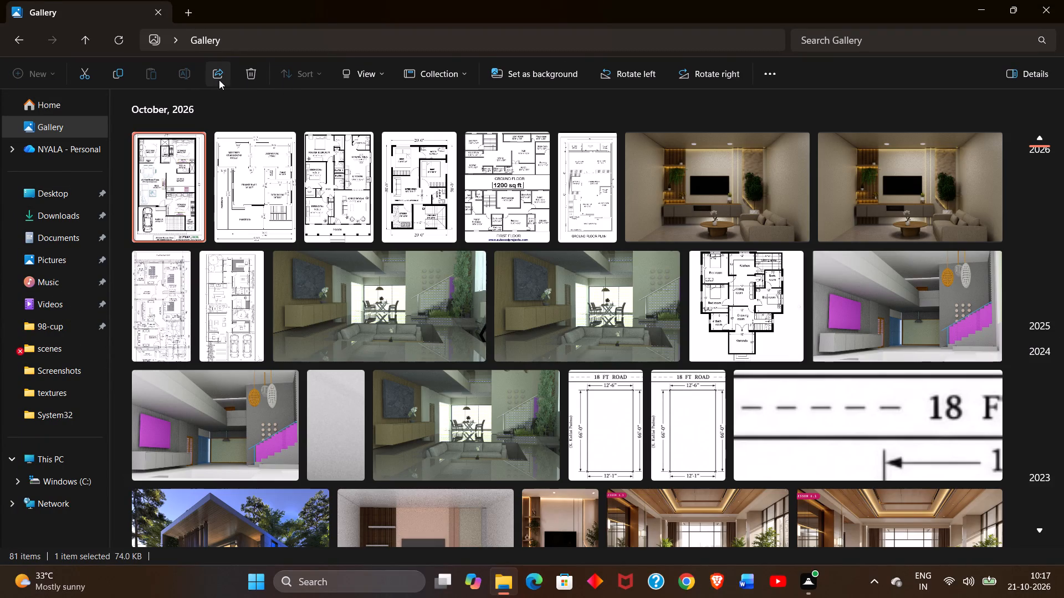
left_click(219, 80)
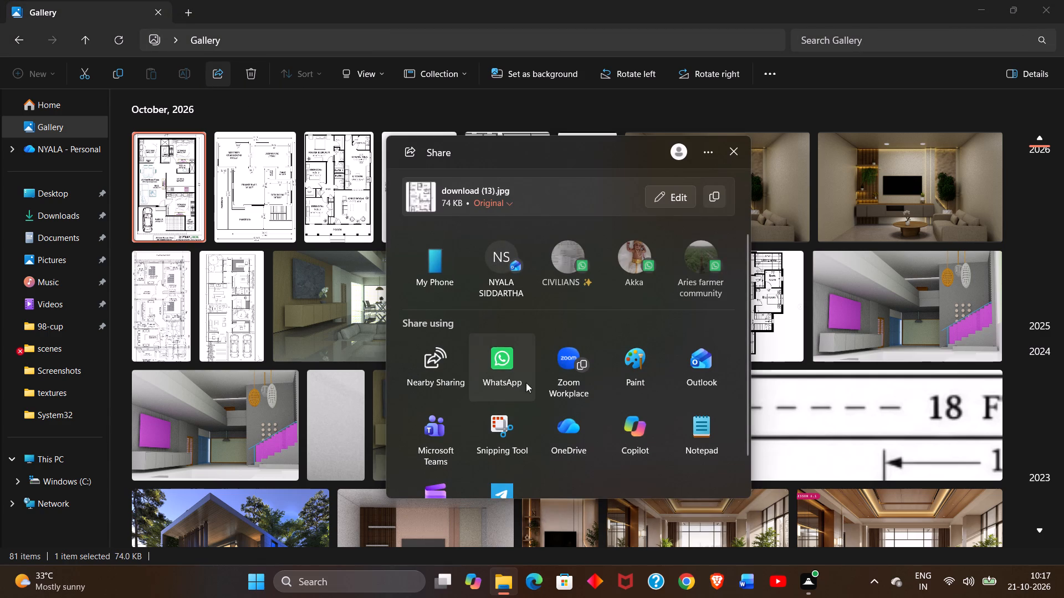
left_click(517, 384)
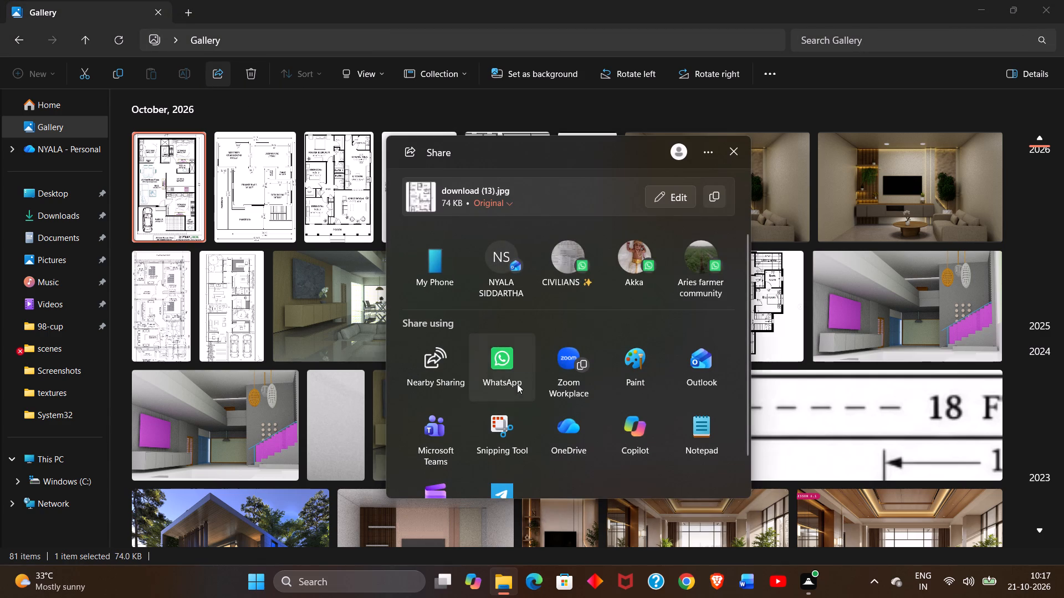
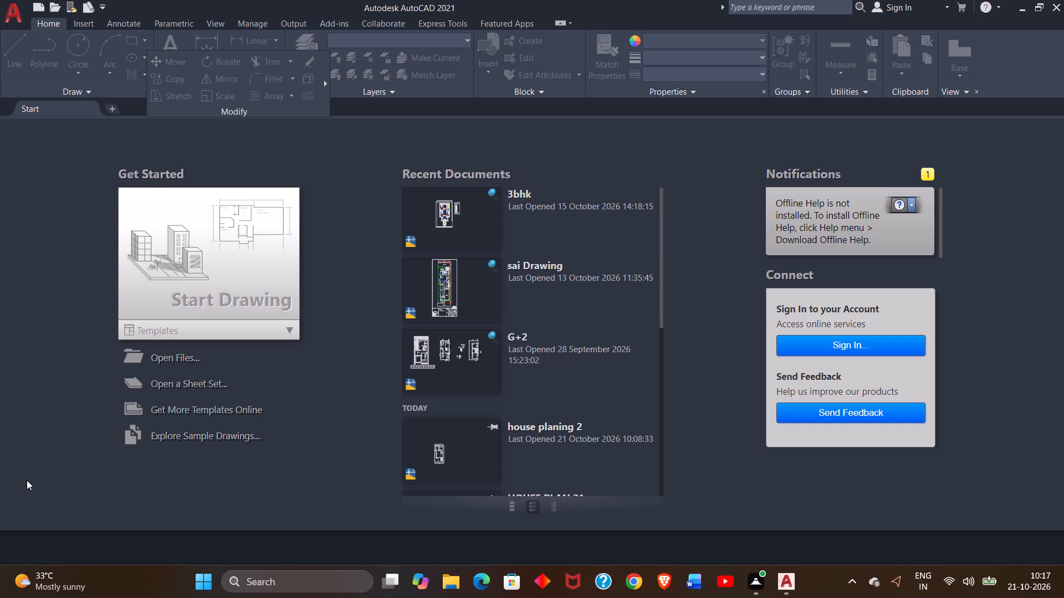
Start a new blank drawing in AutoCAD.
left_click(226, 307)
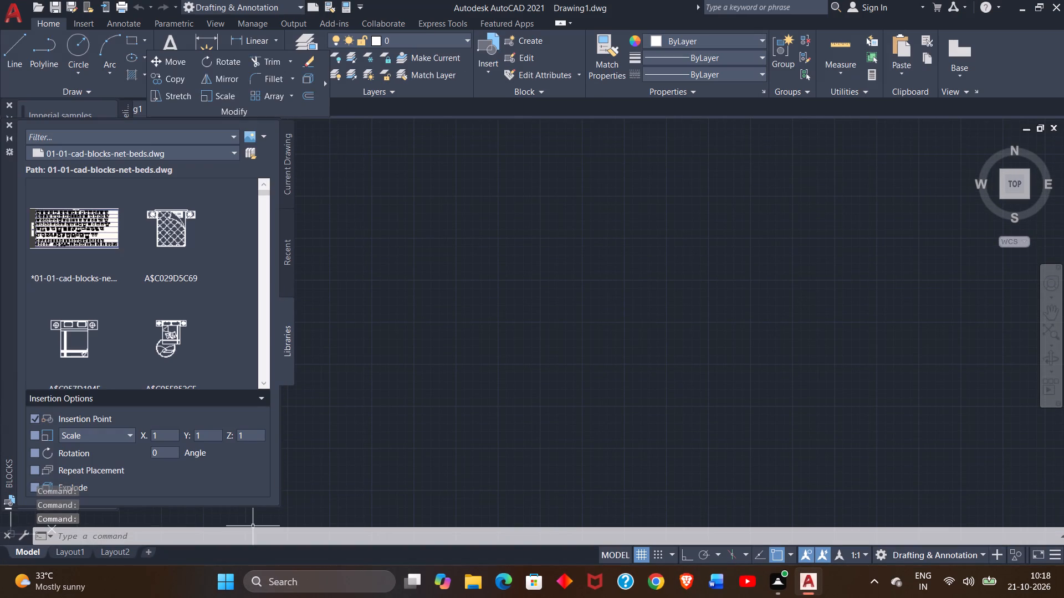
Review the file saving and safety settings under Open and Save in the program Options and apply them as they are.
left_click(193, 538)
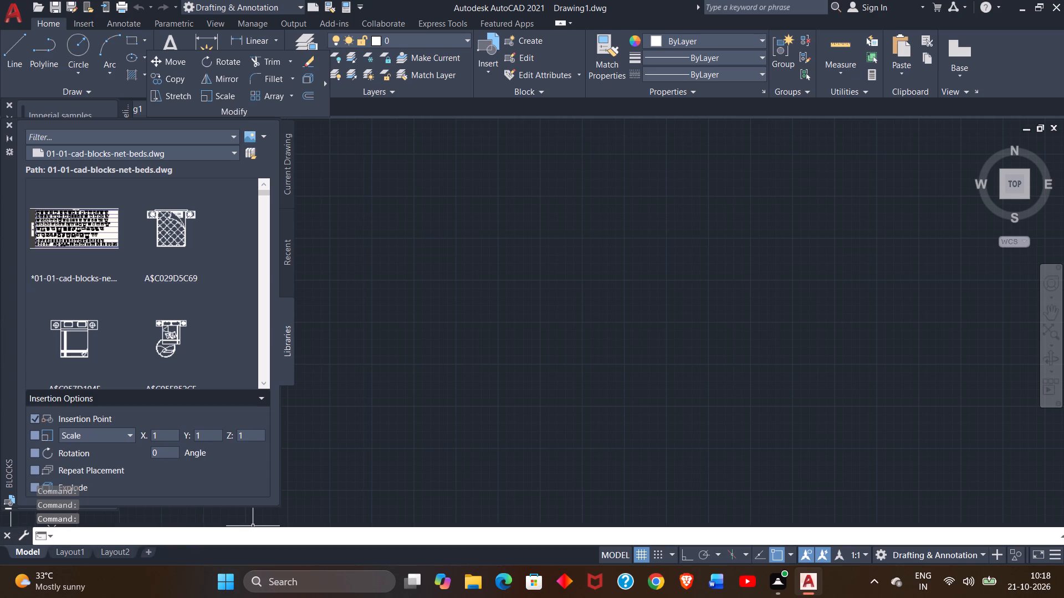
type("0p")
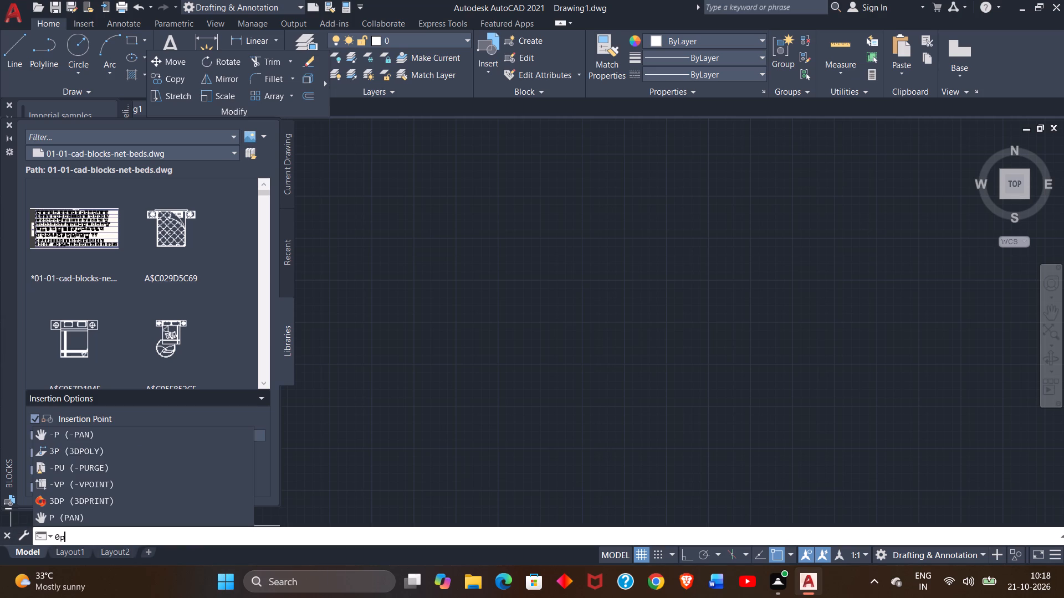
key("Delete")
key("BackSpace")
key("BackSpace")
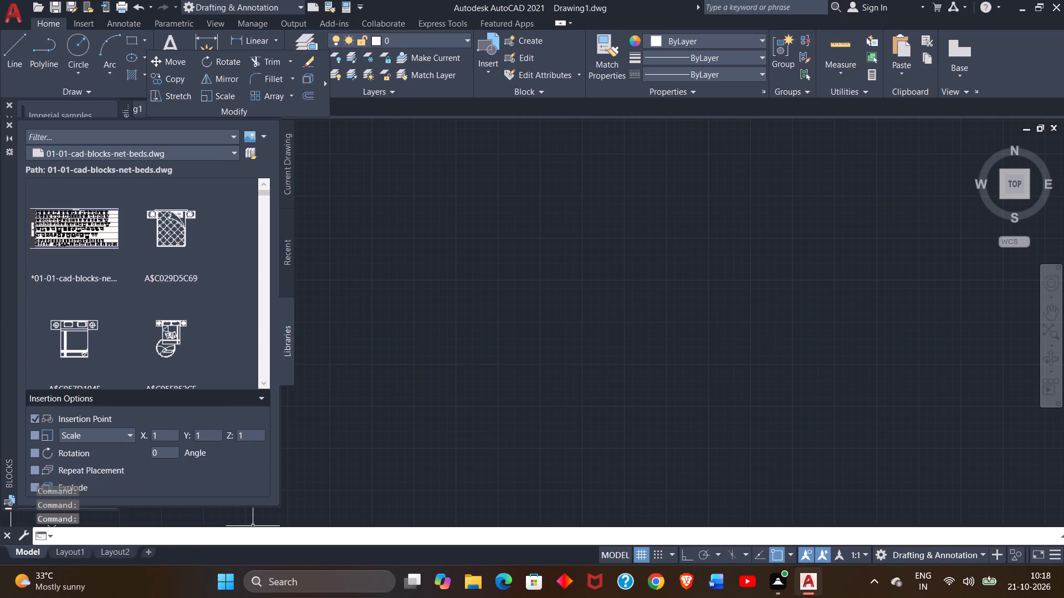
type("opt")
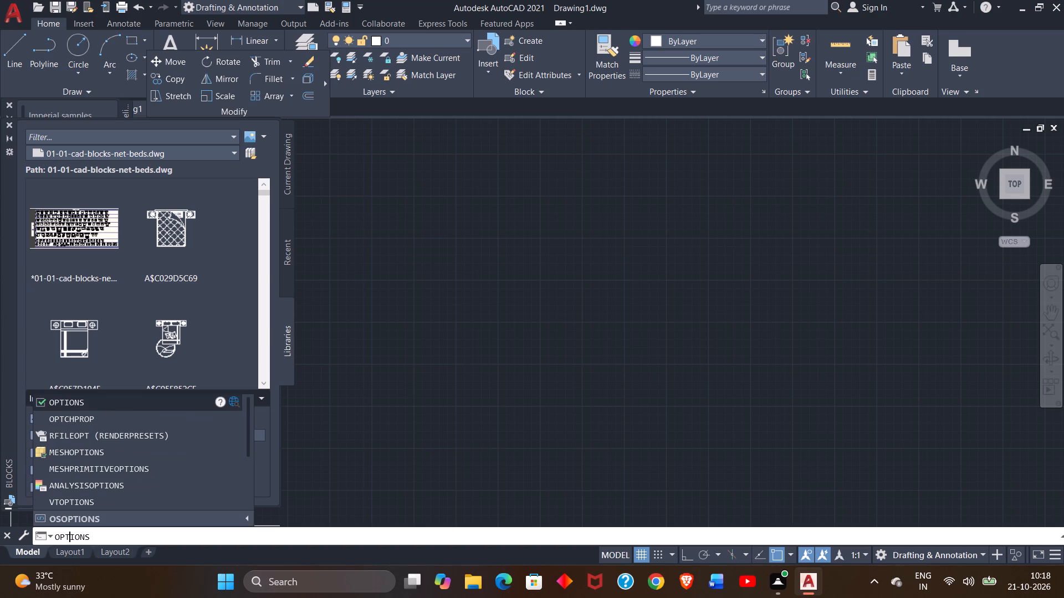
type("io")
key("n")
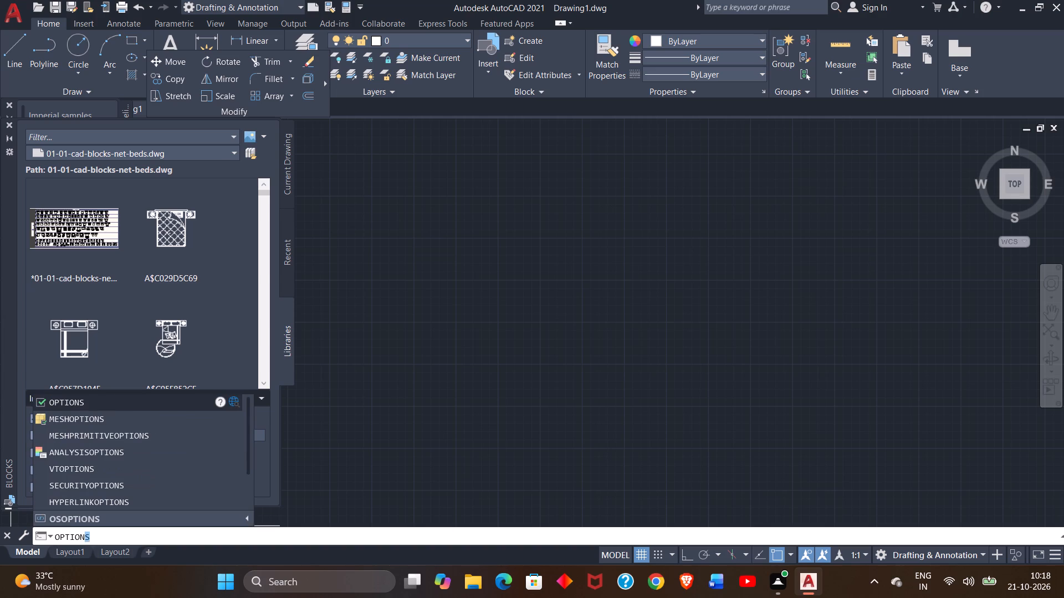
left_click(188, 406)
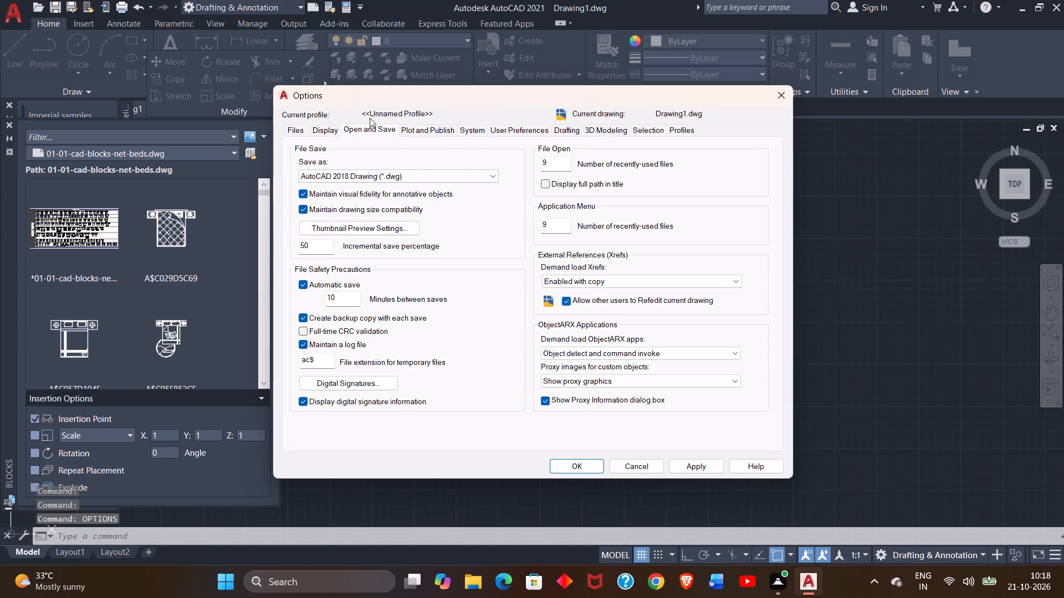
left_click(361, 129)
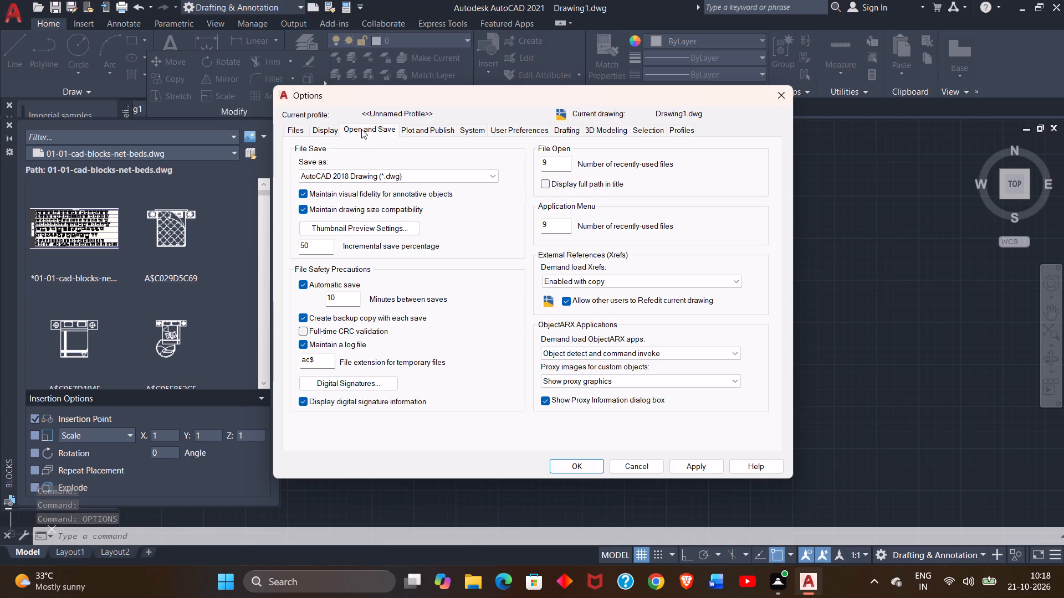
left_click(361, 129)
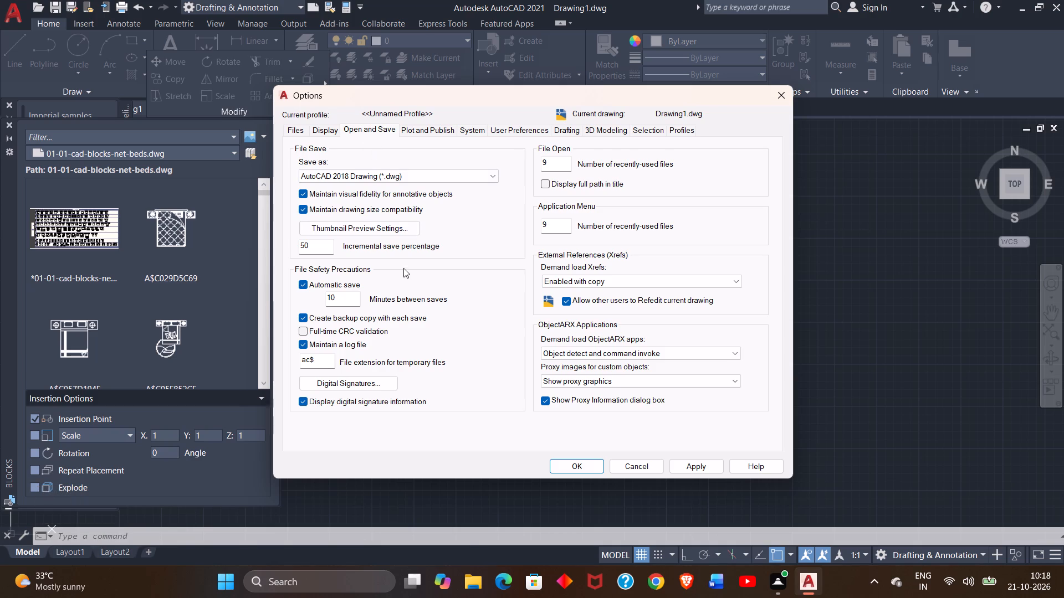
left_click(693, 467)
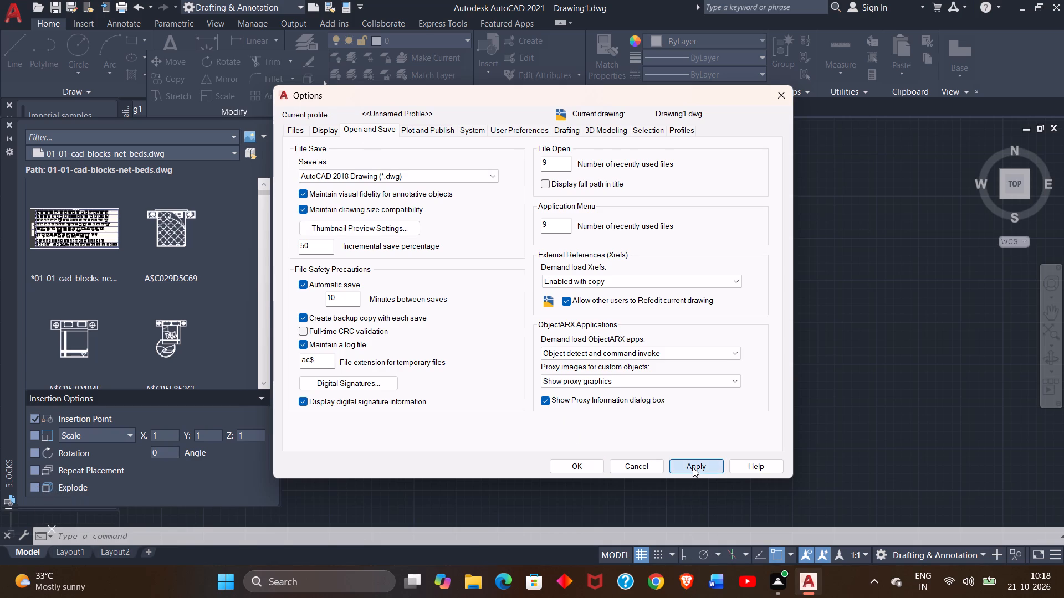
left_click(564, 462)
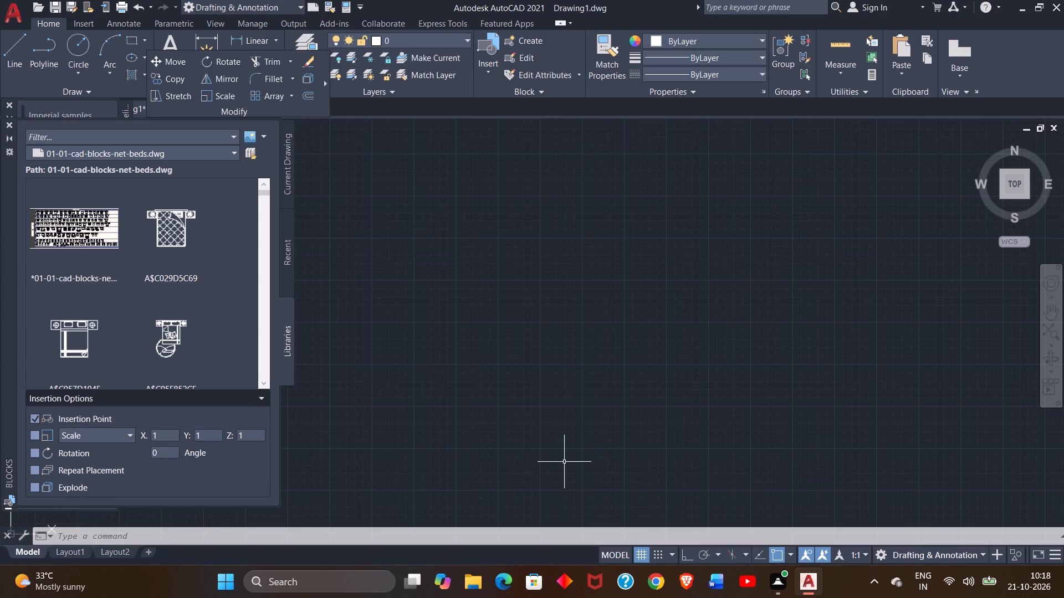
Configure the drawing units to Architectural length with 0'-0 1/2" precision and an insertion scale in inches.
type("un")
key("Return")
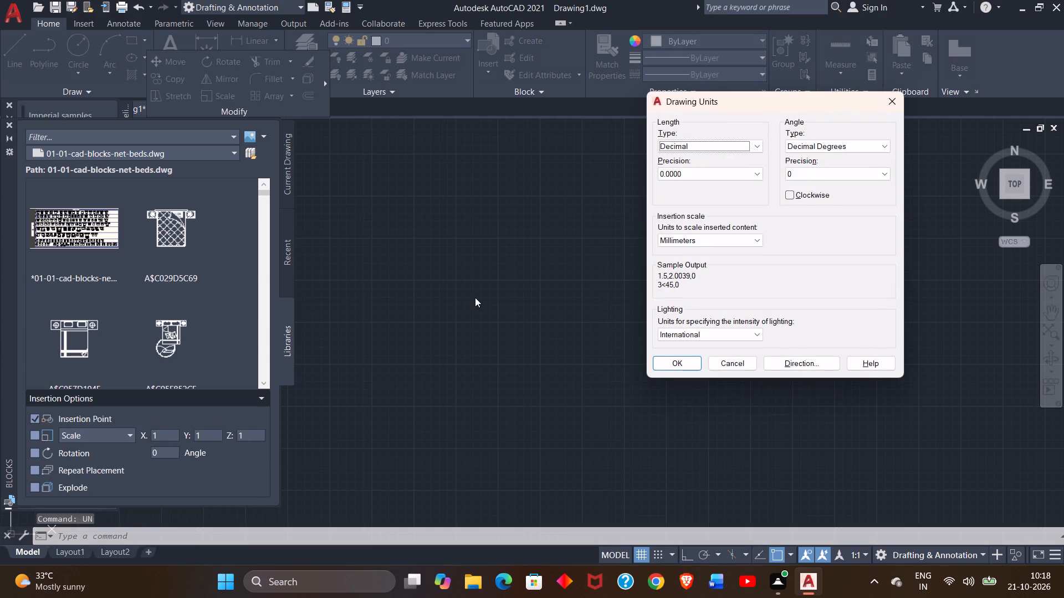
left_click(739, 145)
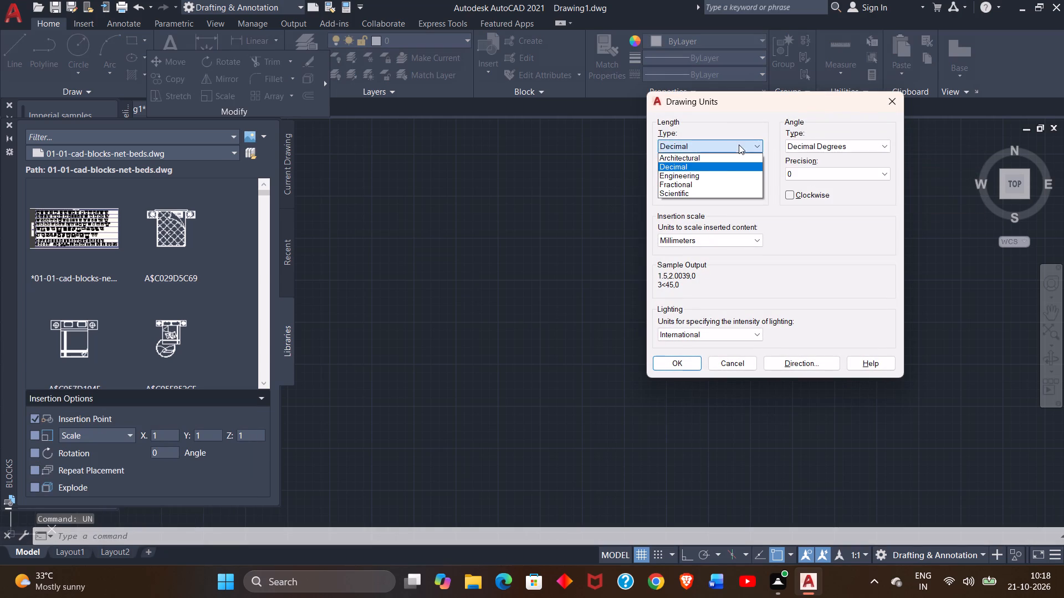
left_click(709, 154)
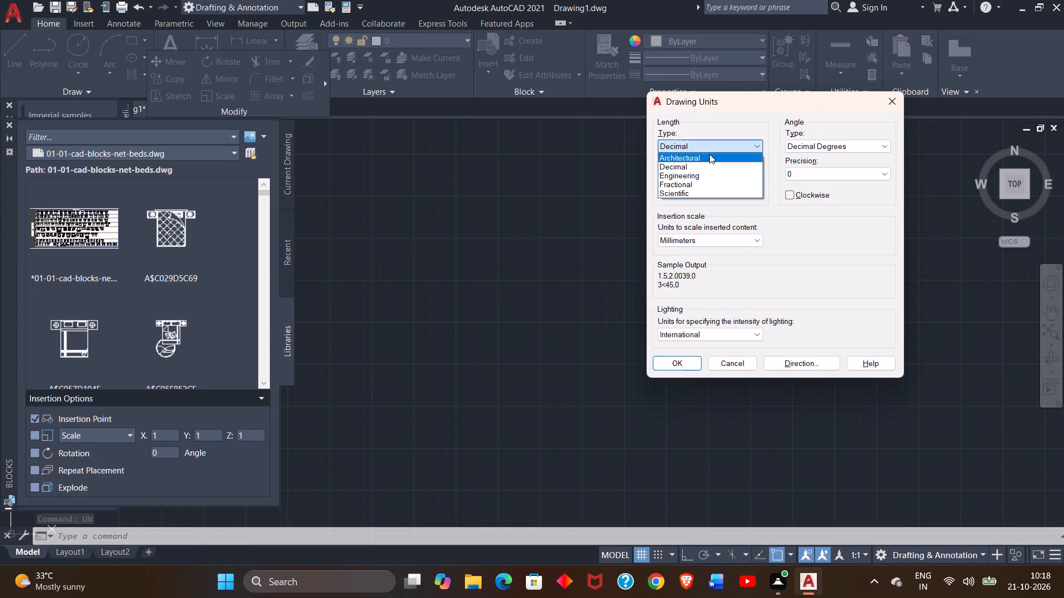
left_click(712, 179)
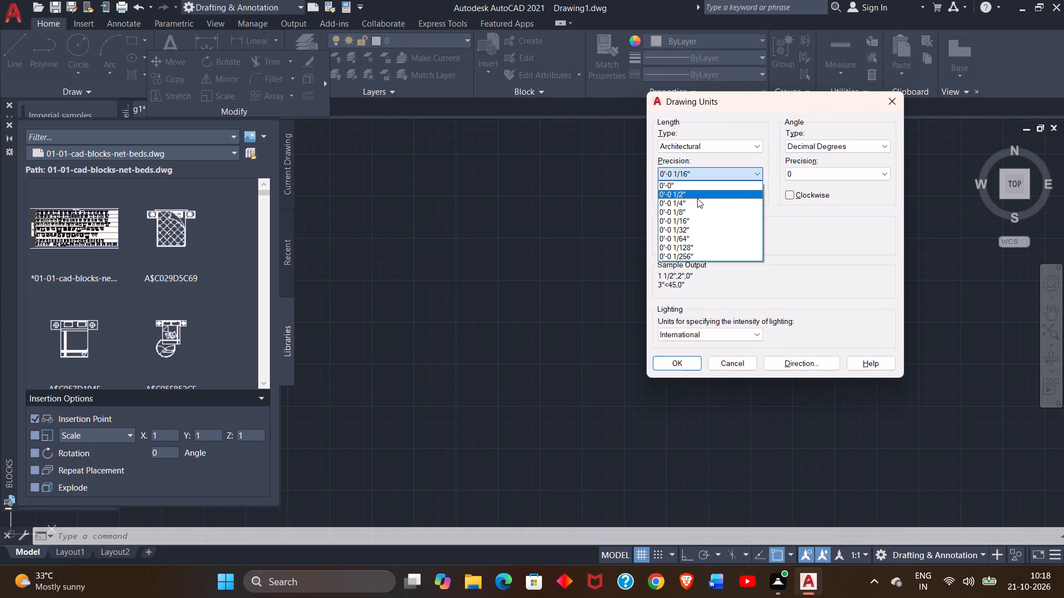
left_click(697, 198)
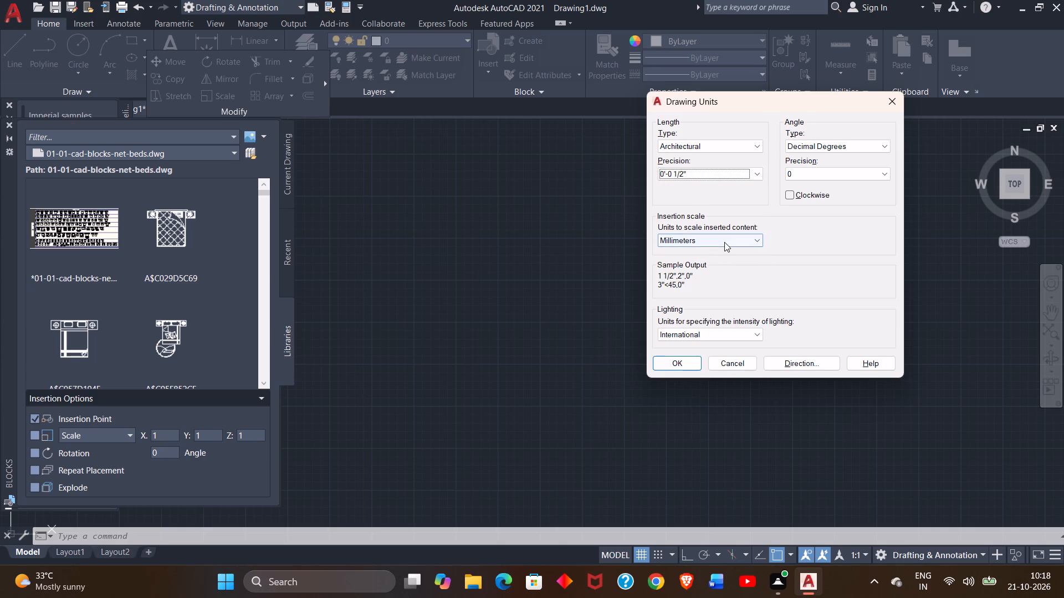
left_click(724, 241)
left_click(711, 261)
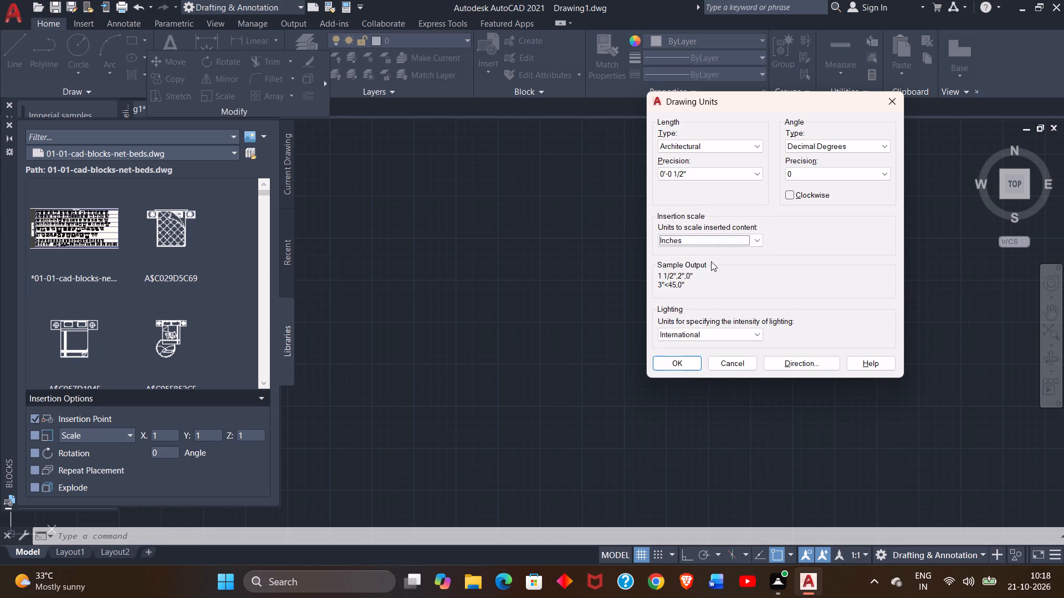
left_click(688, 365)
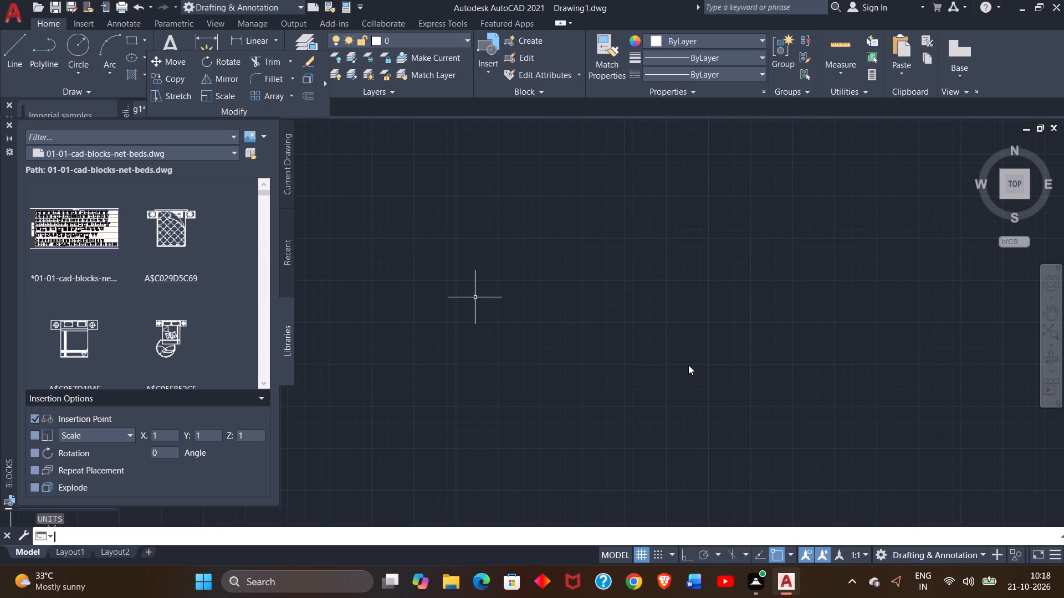
Turn on Ortho mode to restrict drawing to horizontal and vertical directions.
left_click(682, 554)
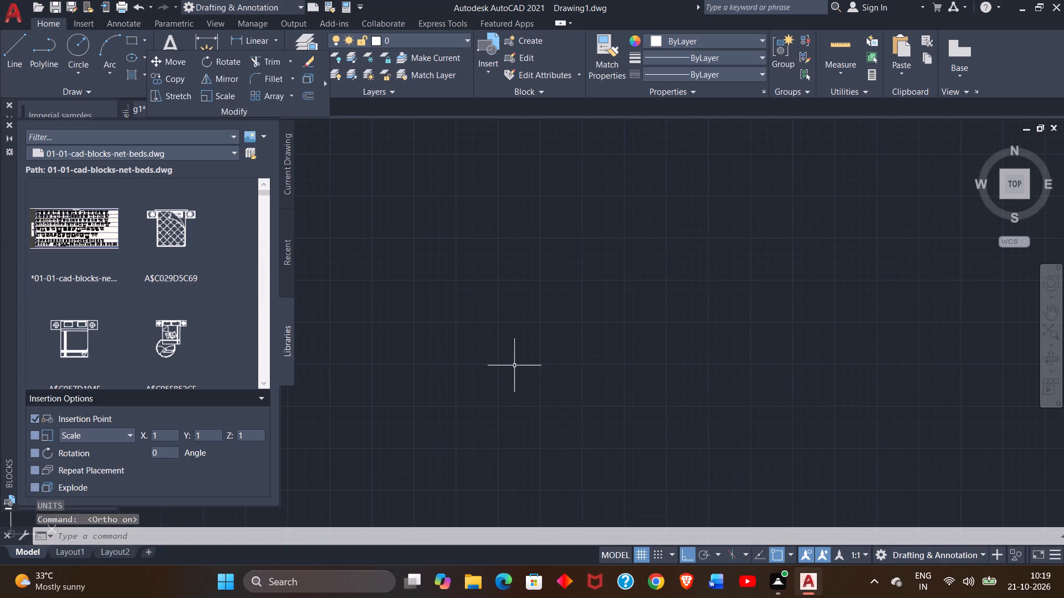
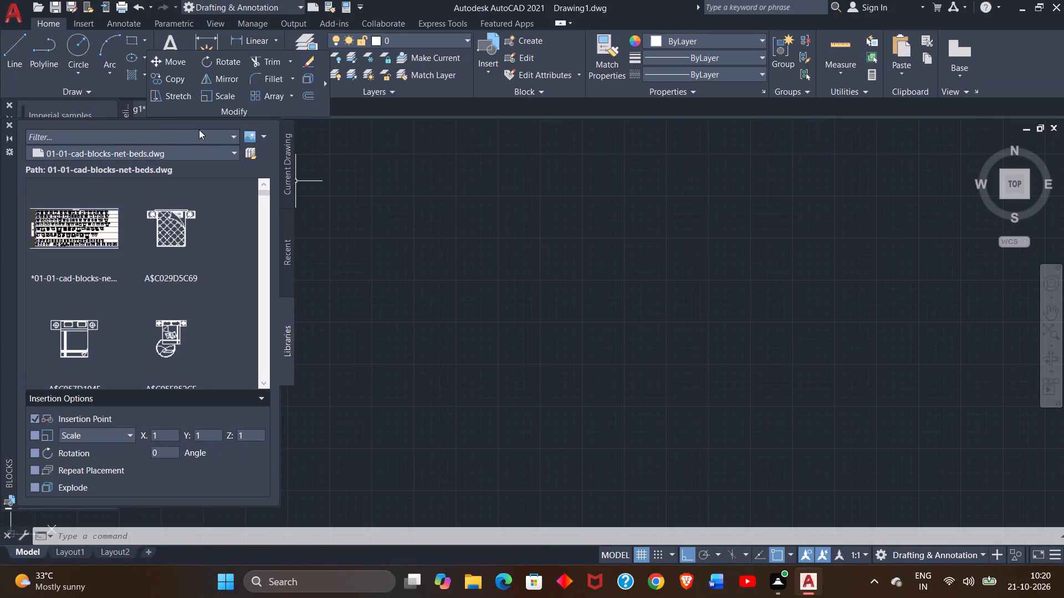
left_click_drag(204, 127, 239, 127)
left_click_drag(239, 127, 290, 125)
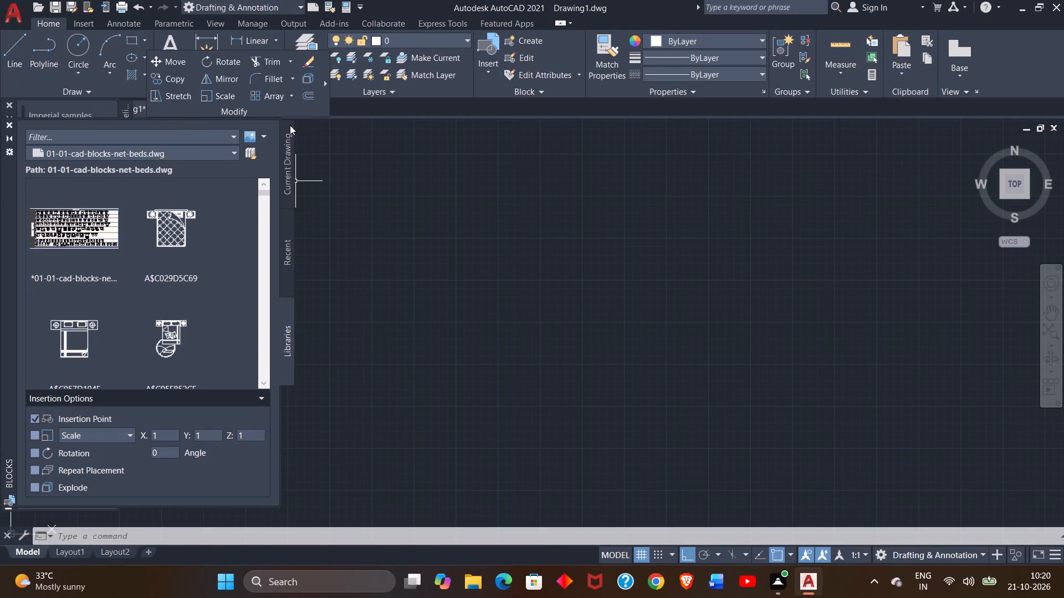
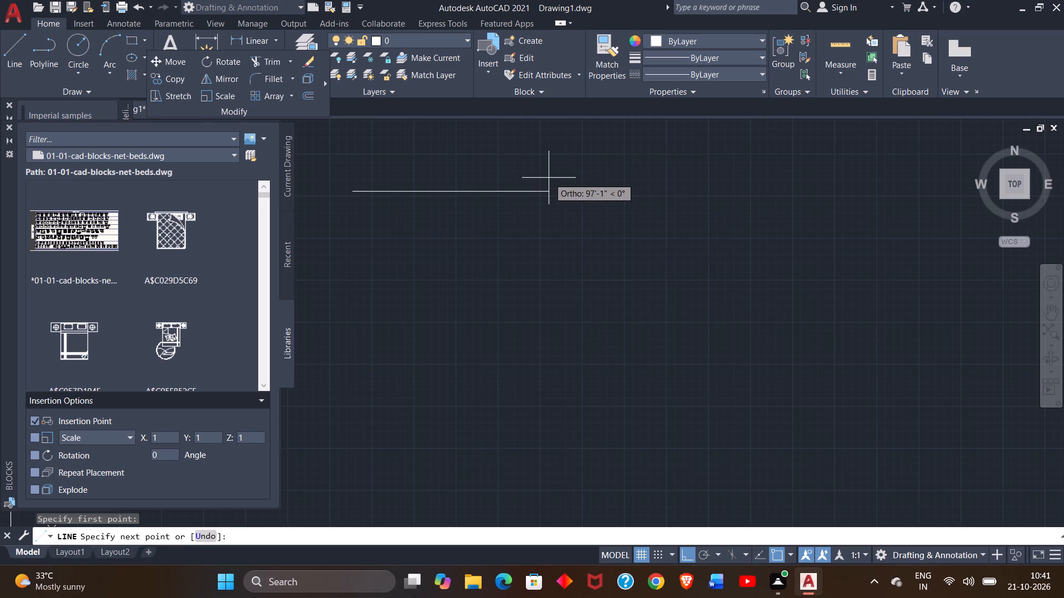
Draw the plan's top wall line rightward as consecutive segments of 9", 25' and 9".
key("9")
key("shift+quotedbl")
key("Return")
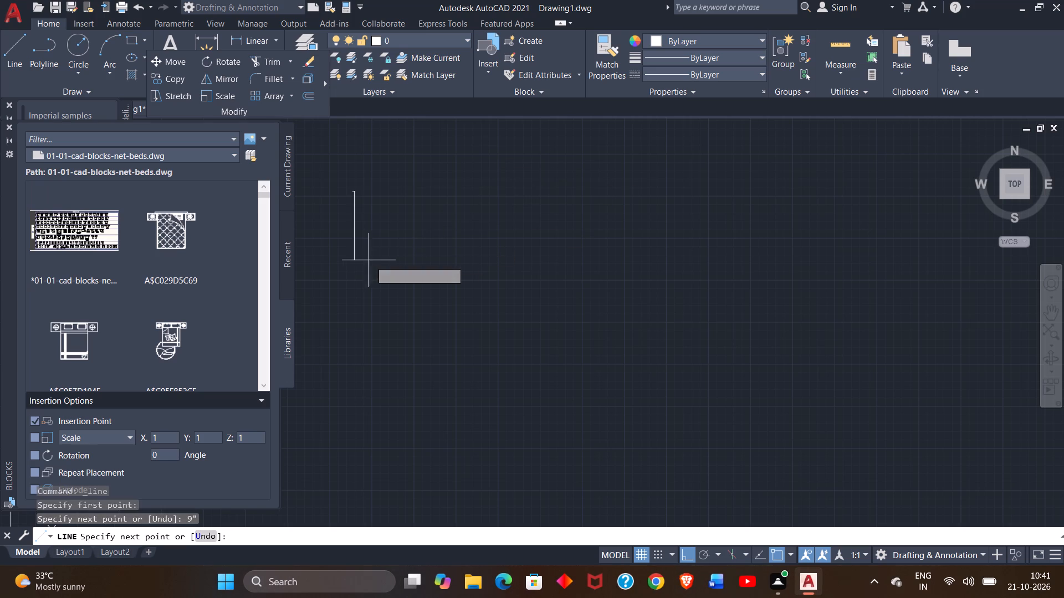
type("25'")
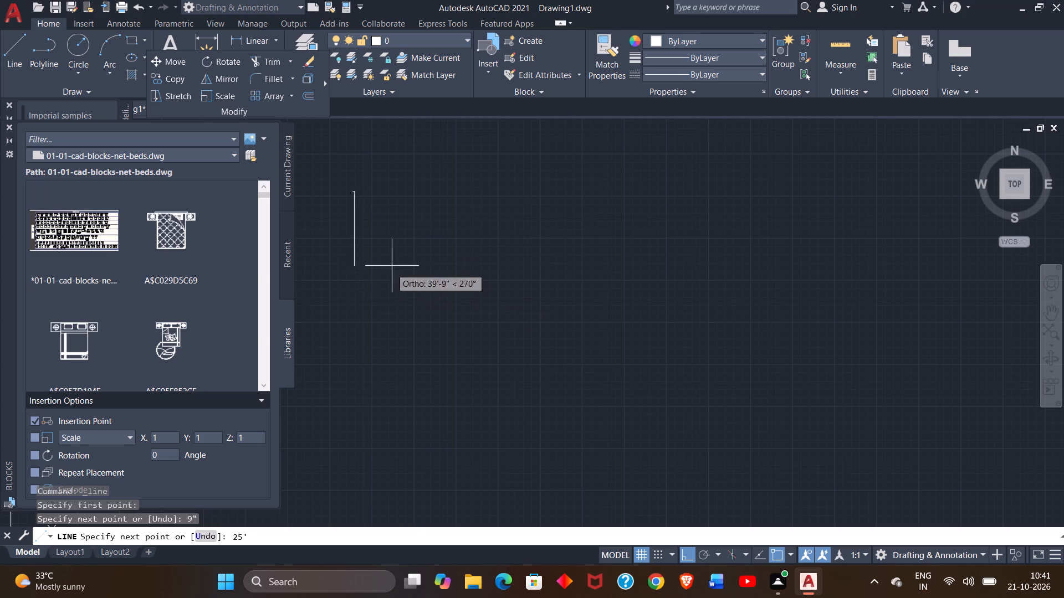
type("25")
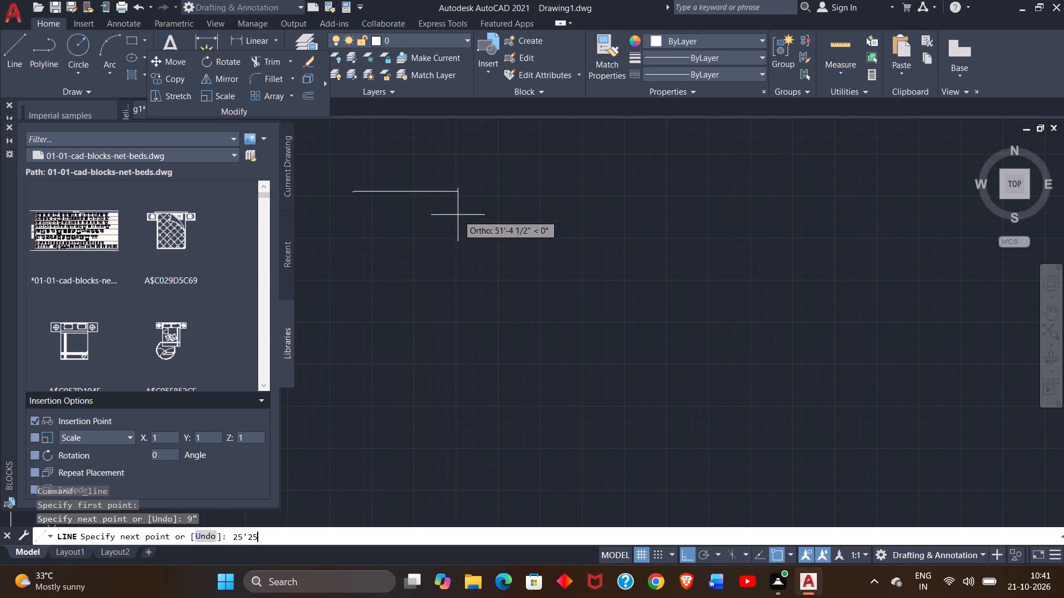
key("apostrophe")
key("Return")
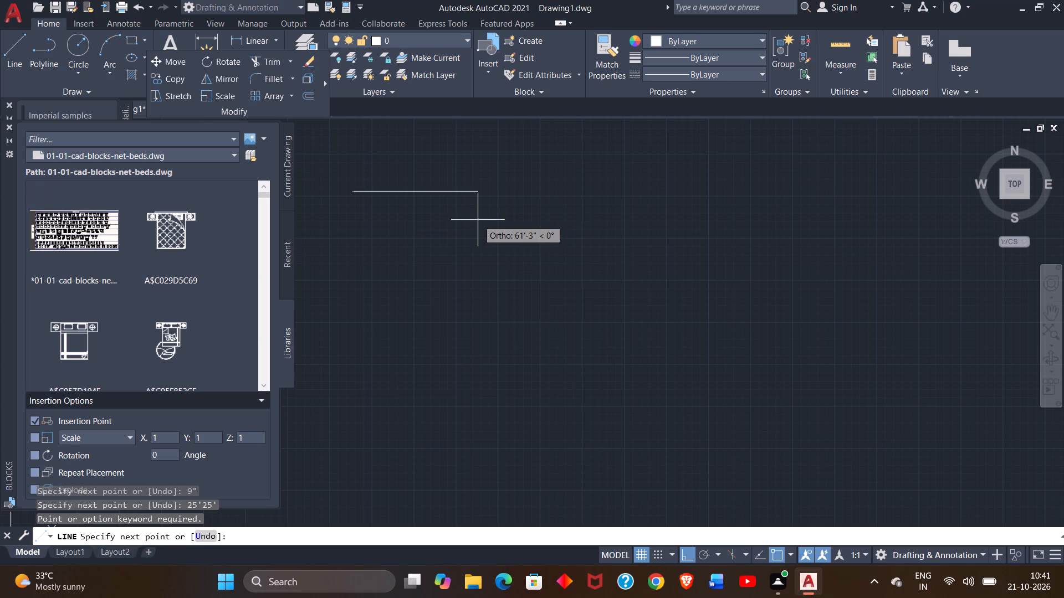
scroll(478, 220, "up", 1, "ctrl")
scroll(478, 220, "down", 2, "ctrl")
type("25'")
key("Return")
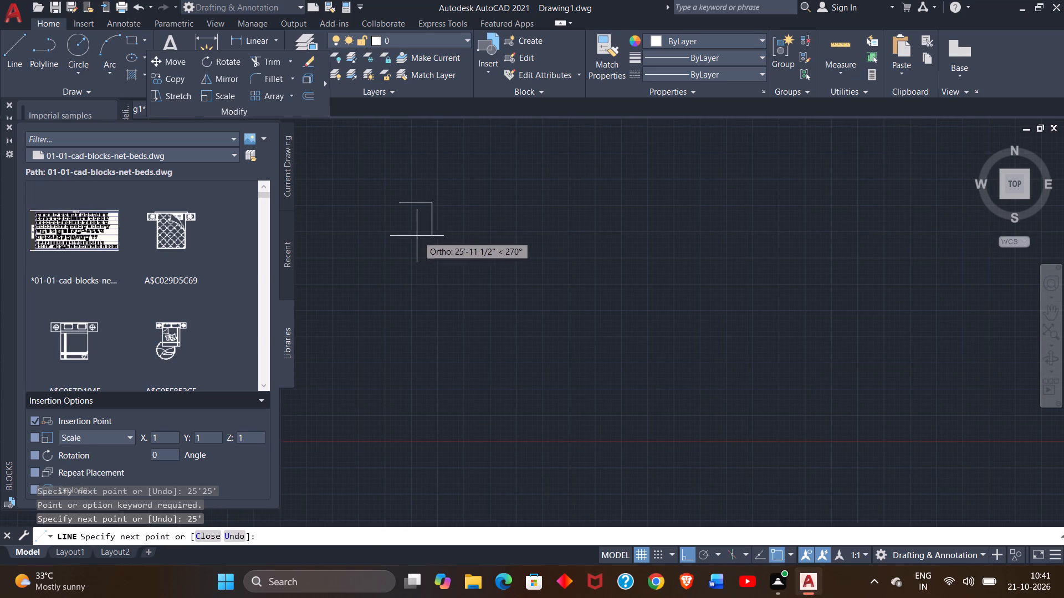
scroll(417, 236, "up", 3, "ctrl")
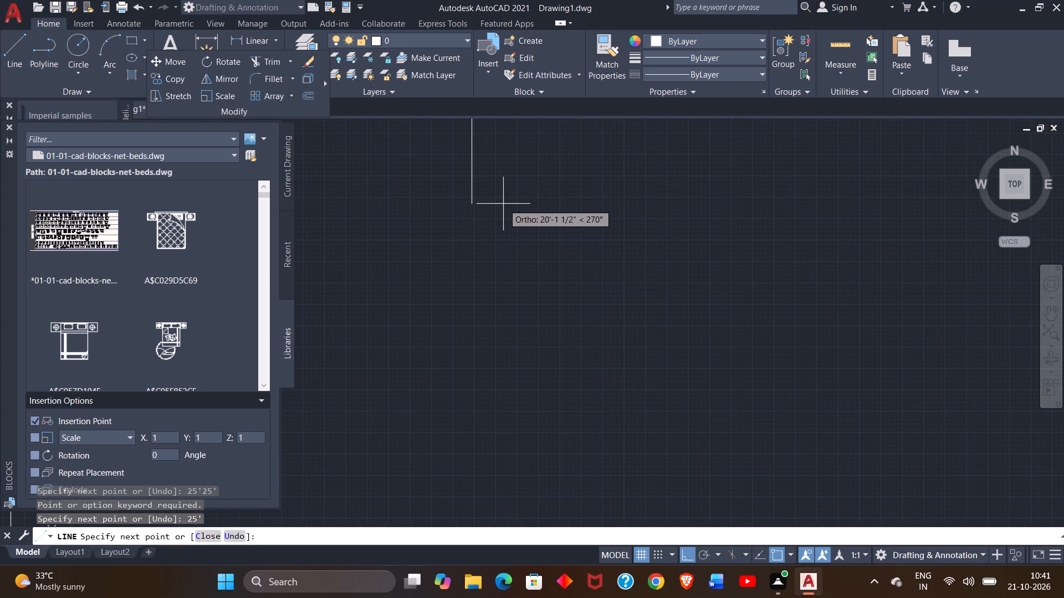
scroll(503, 204, "down", 2, "ctrl")
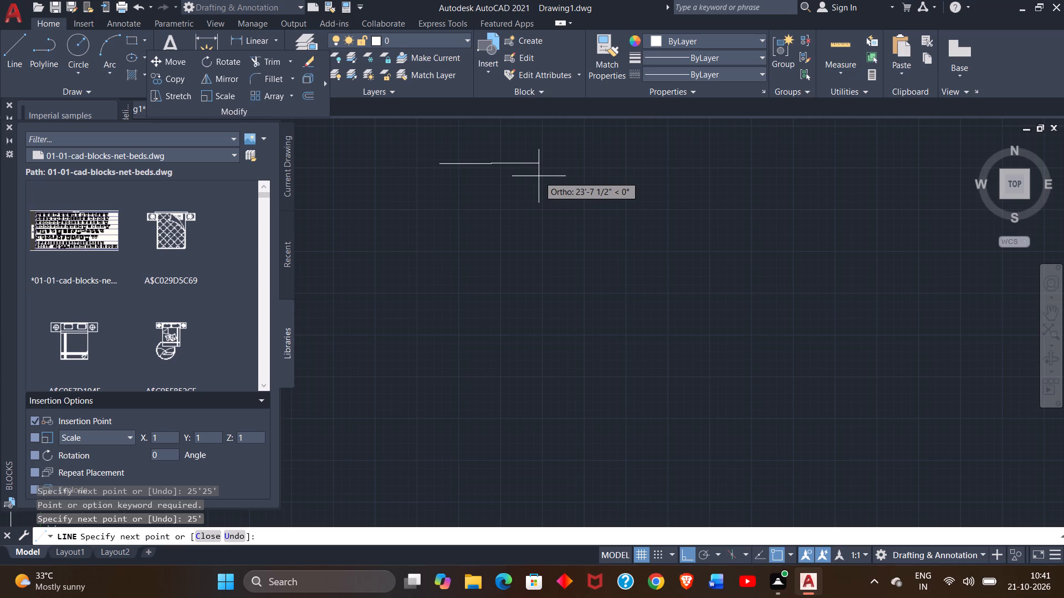
key("9")
key("shift+quotedbl")
key("Return")
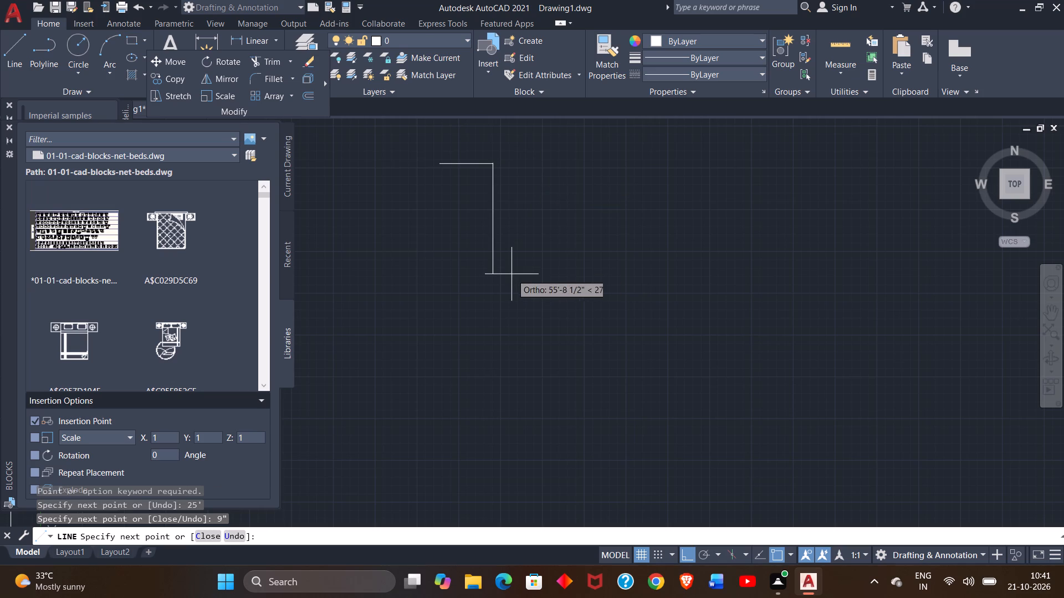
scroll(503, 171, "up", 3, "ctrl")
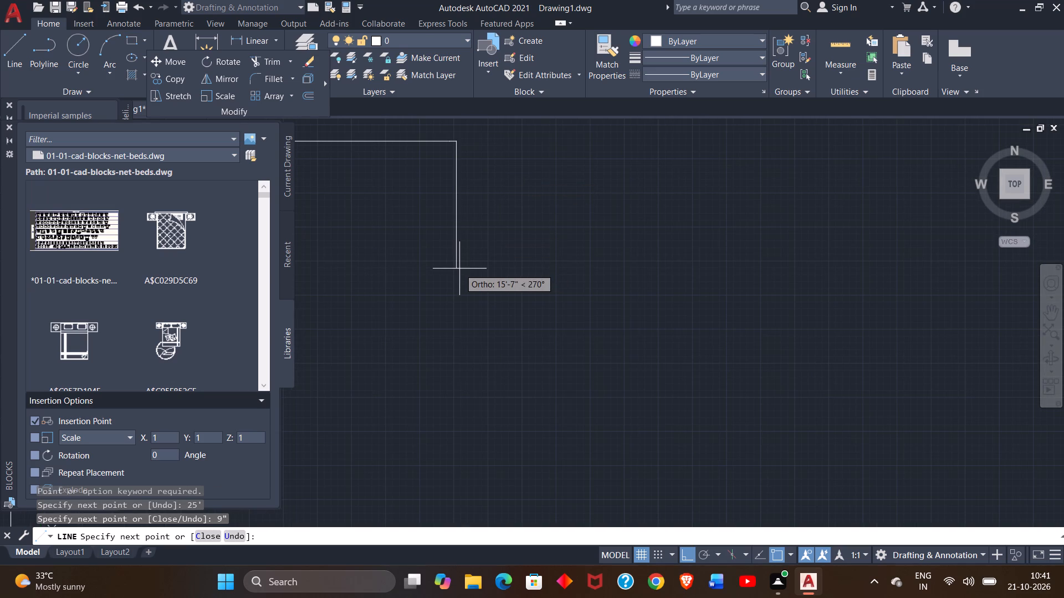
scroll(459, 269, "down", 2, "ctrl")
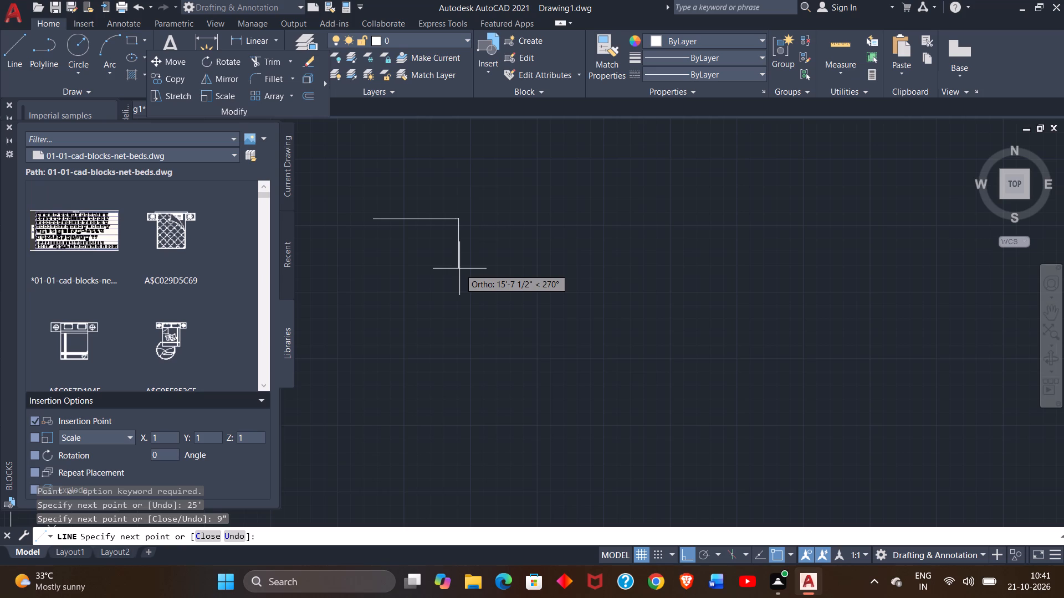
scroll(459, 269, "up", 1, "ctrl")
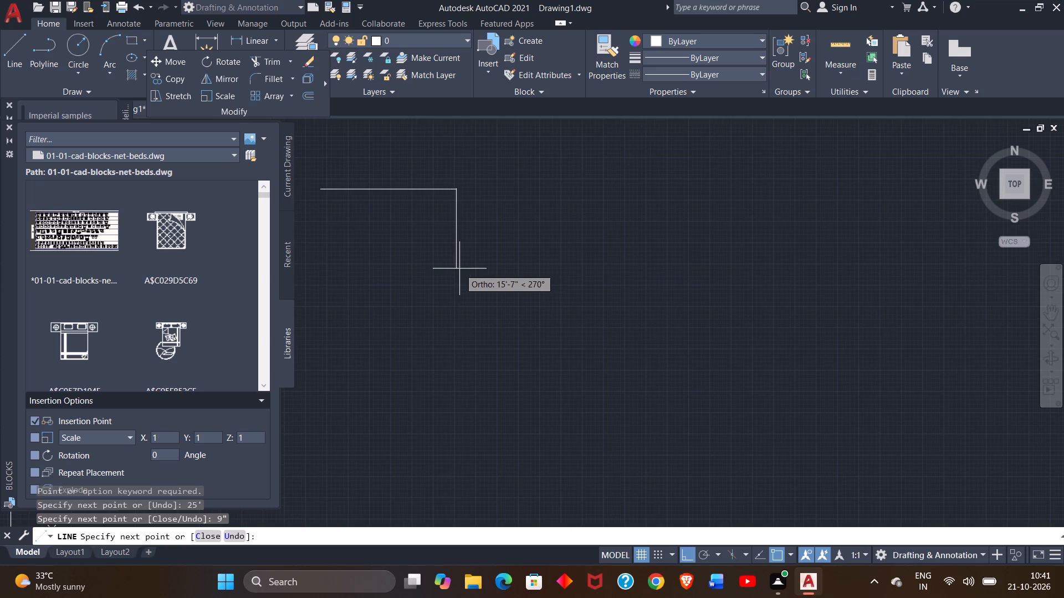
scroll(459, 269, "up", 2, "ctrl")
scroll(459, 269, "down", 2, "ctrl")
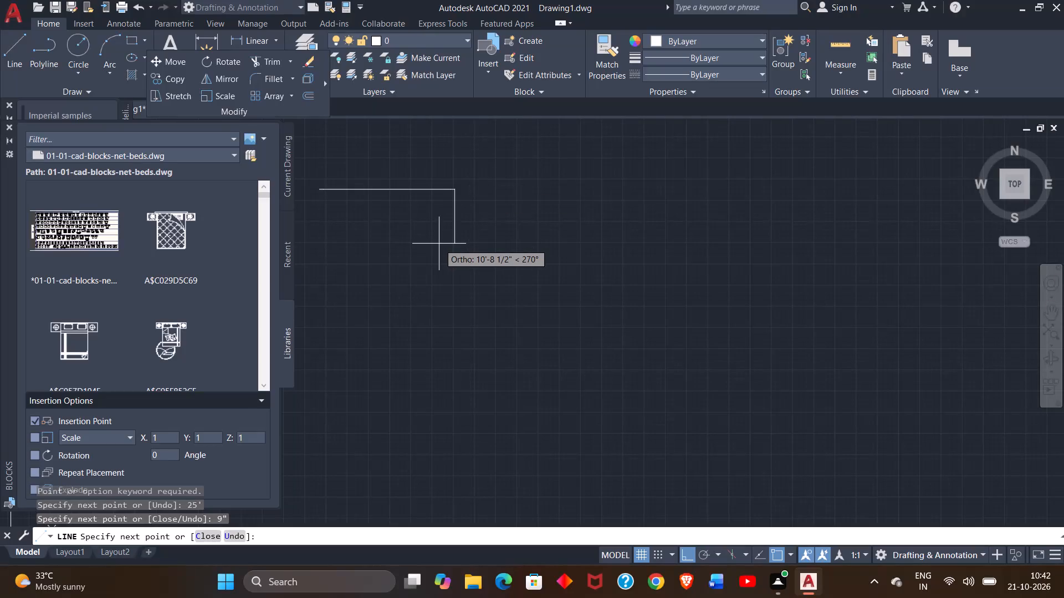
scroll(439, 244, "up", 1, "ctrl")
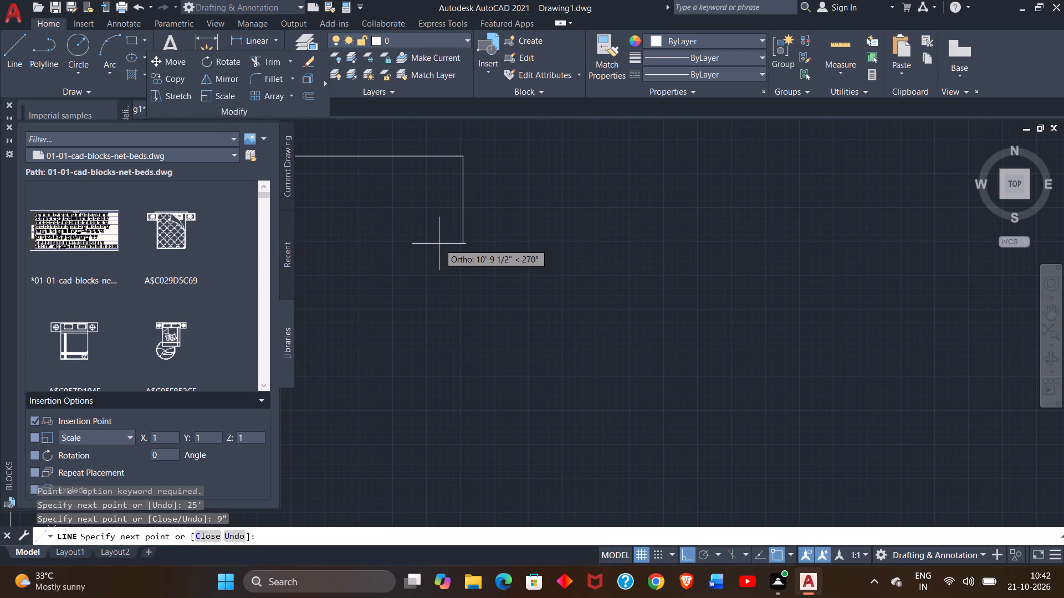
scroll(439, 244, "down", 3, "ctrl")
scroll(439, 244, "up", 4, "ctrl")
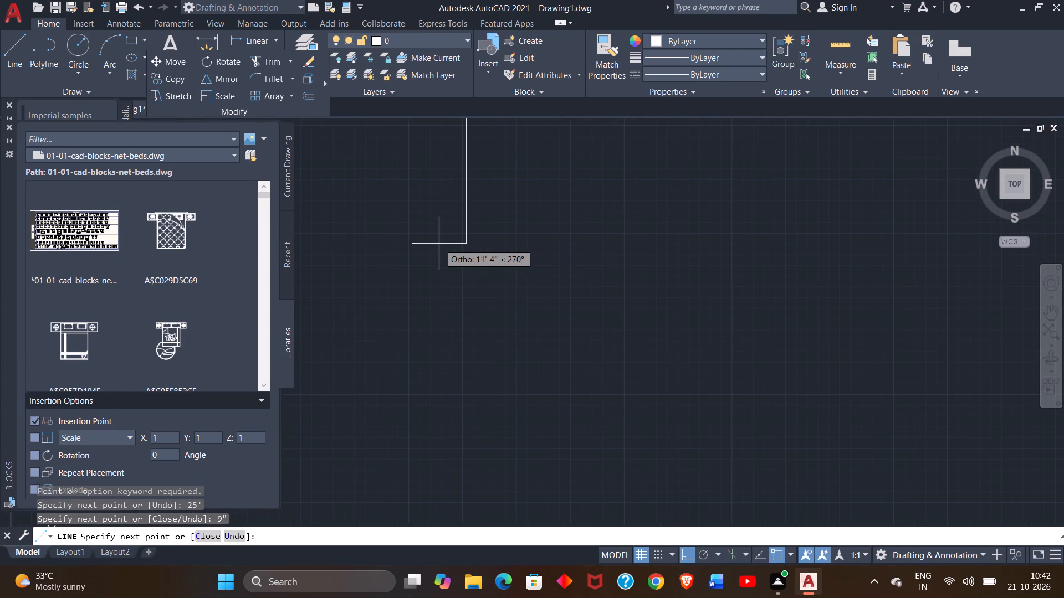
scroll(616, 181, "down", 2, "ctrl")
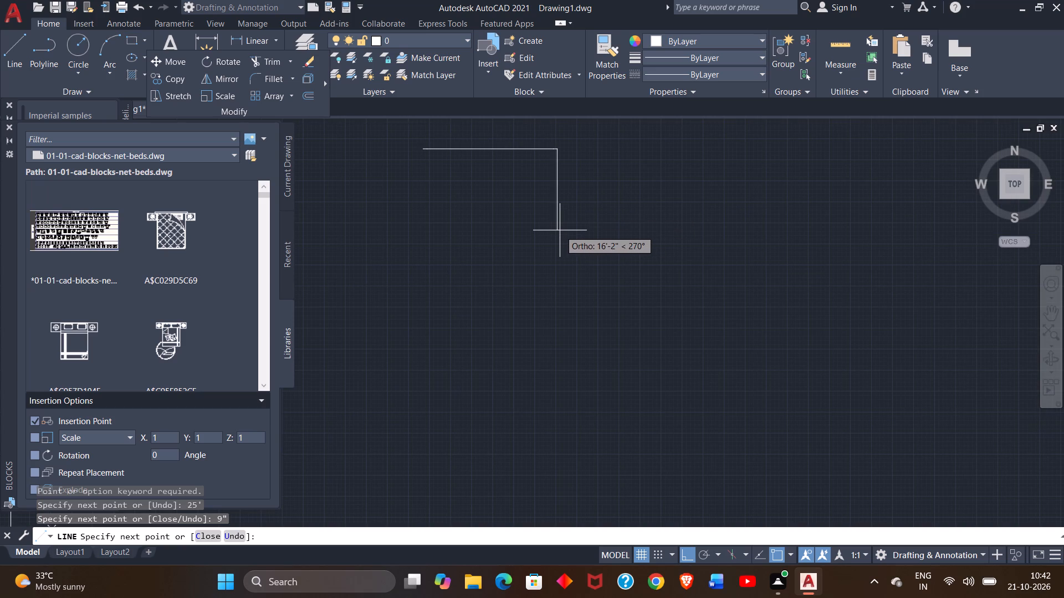
Continue the line straight down from the top wall's right end with consecutive segments of 9", 10' and 6".
key("9")
key("shift+quotedbl")
key("Return")
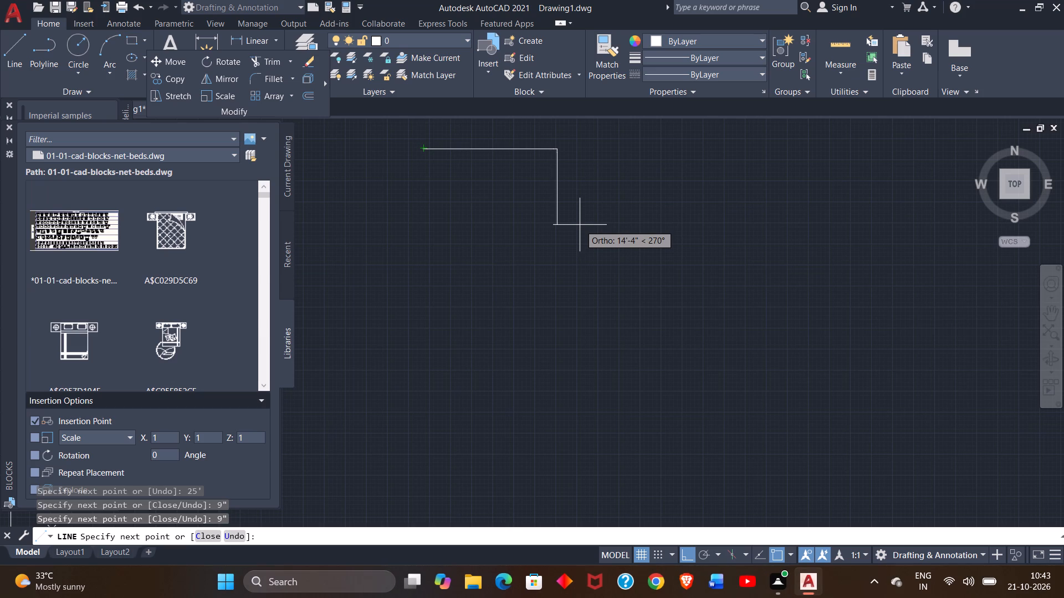
type("10'")
key("Return")
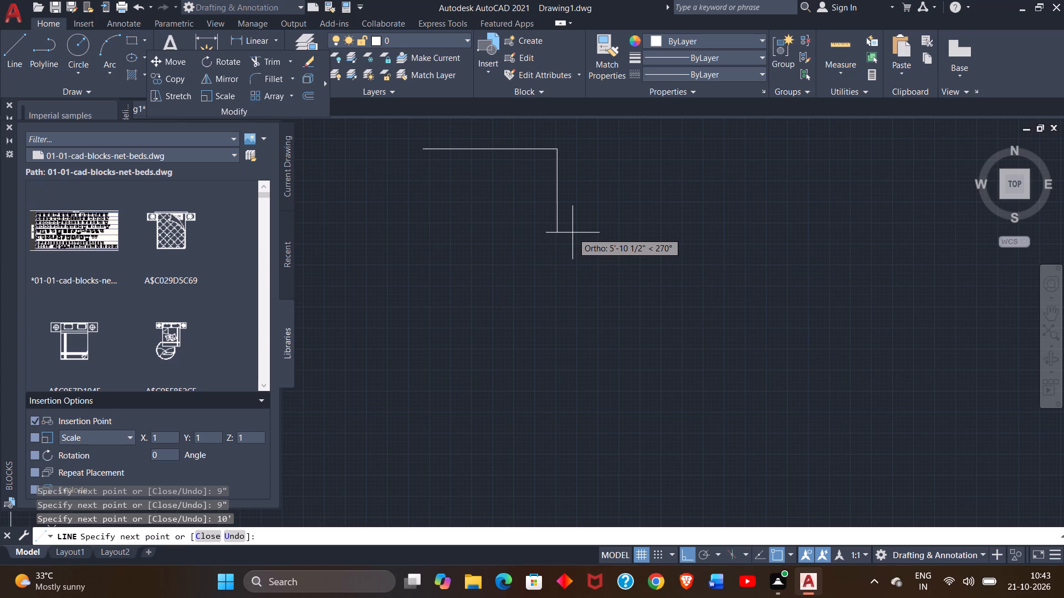
key("6")
key("shift+quotedbl")
key("Return")
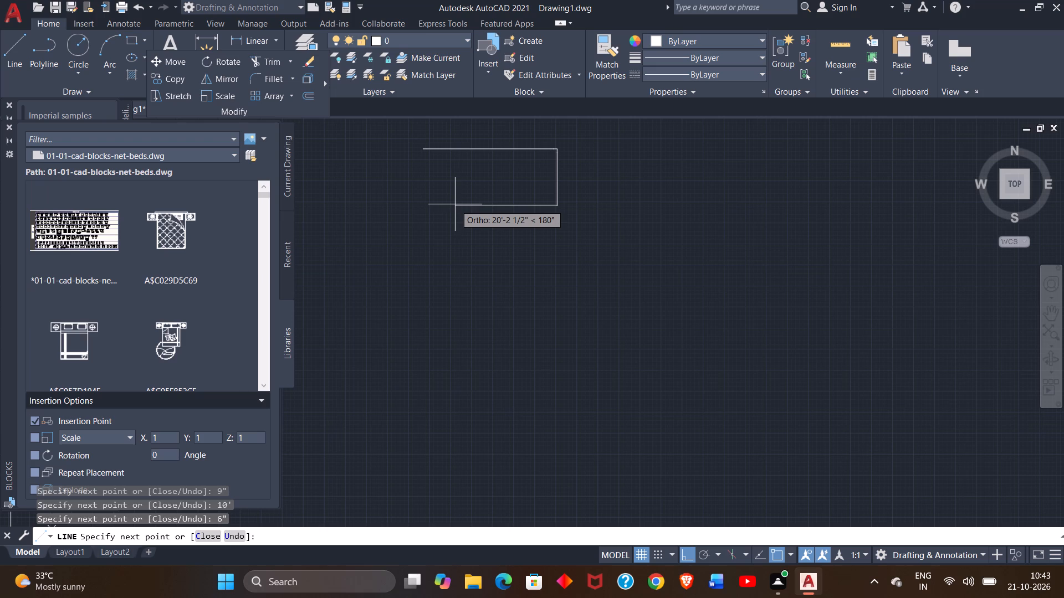
Continue the line leftward 10' from the bottom end of the right-hand wall line.
type("10'")
key("Return")
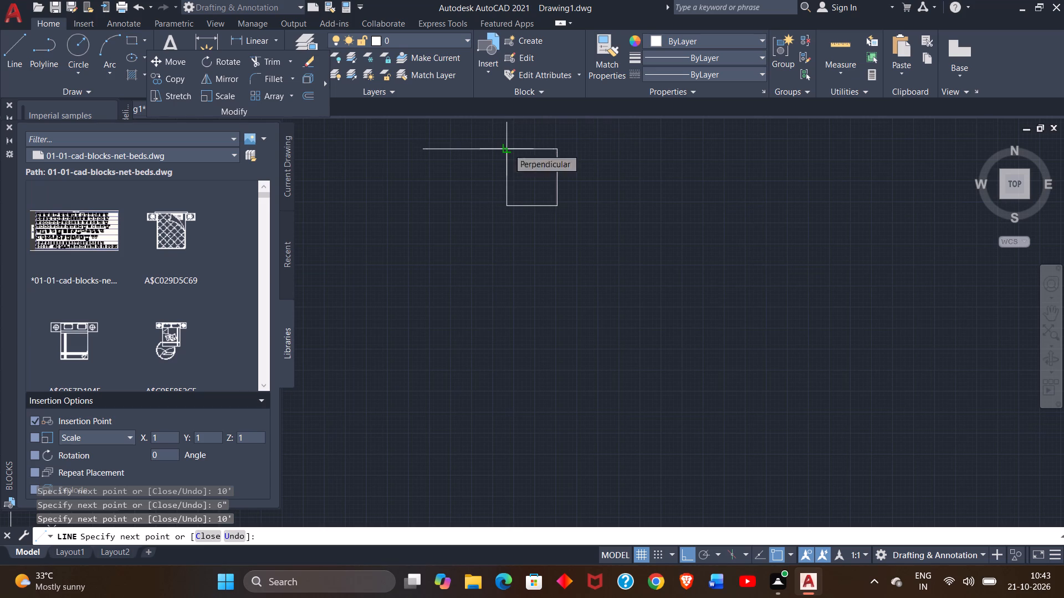
scroll(508, 148, "up", 4, "ctrl")
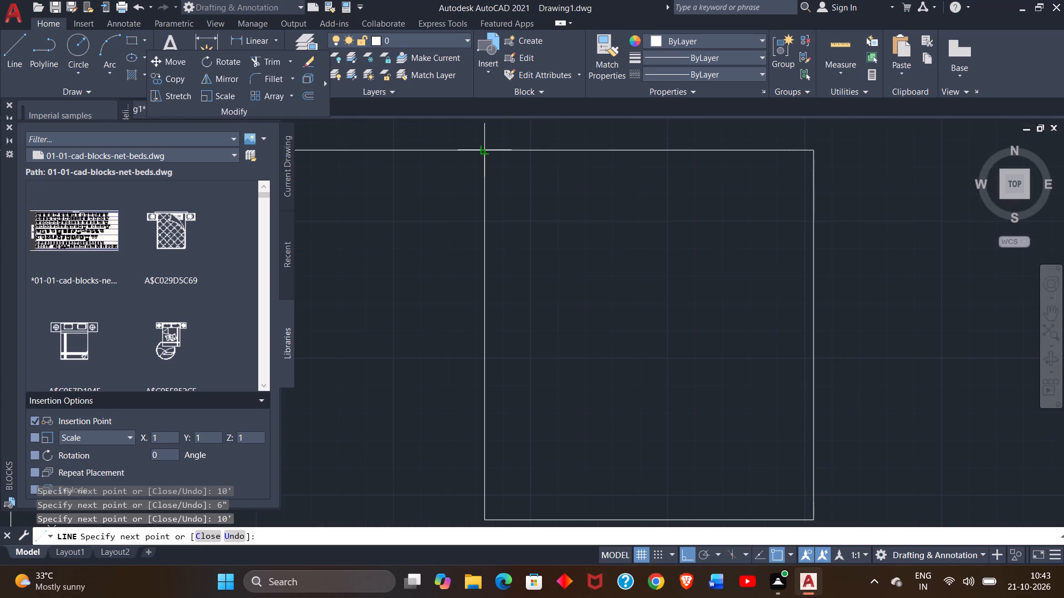
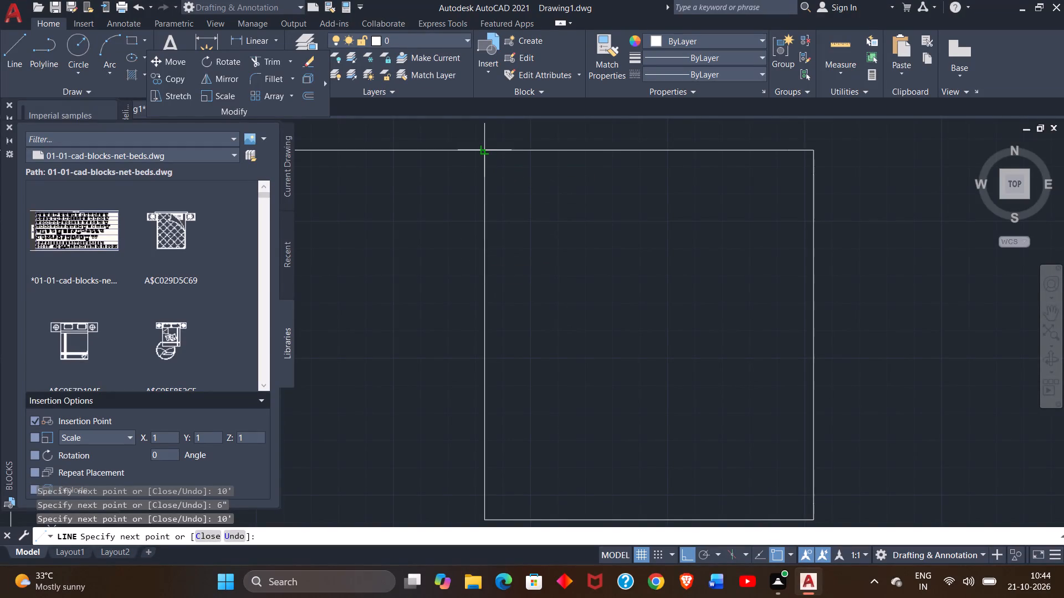
Close the room's left side up to the top wall, go 6" left, and return down level with the room's bottom edge.
left_click(485, 148)
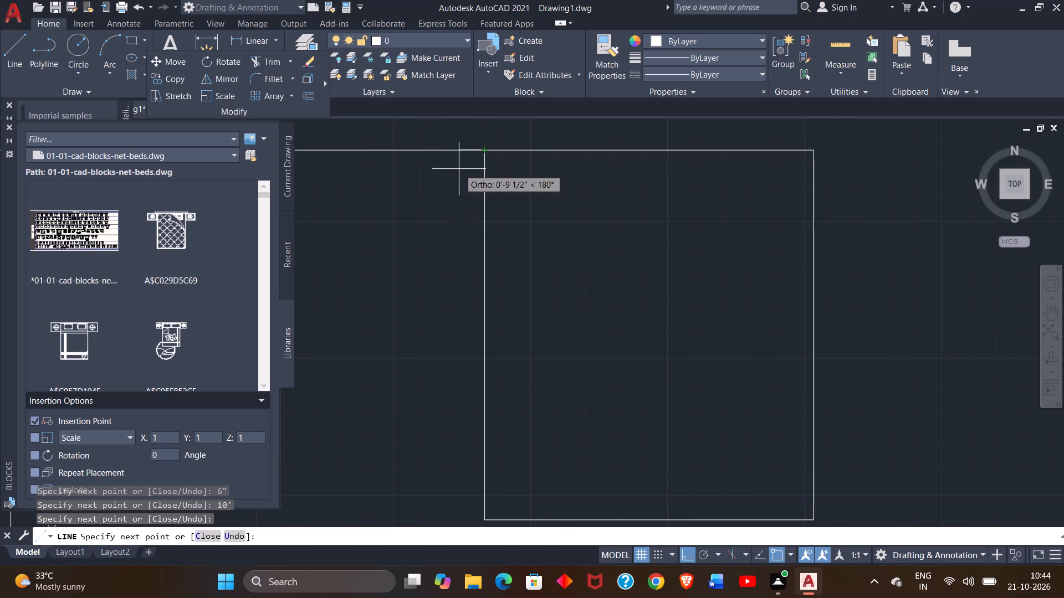
key("6")
key("shift+quotedbl")
key("Return")
scroll(499, 343, "down", 1, "ctrl")
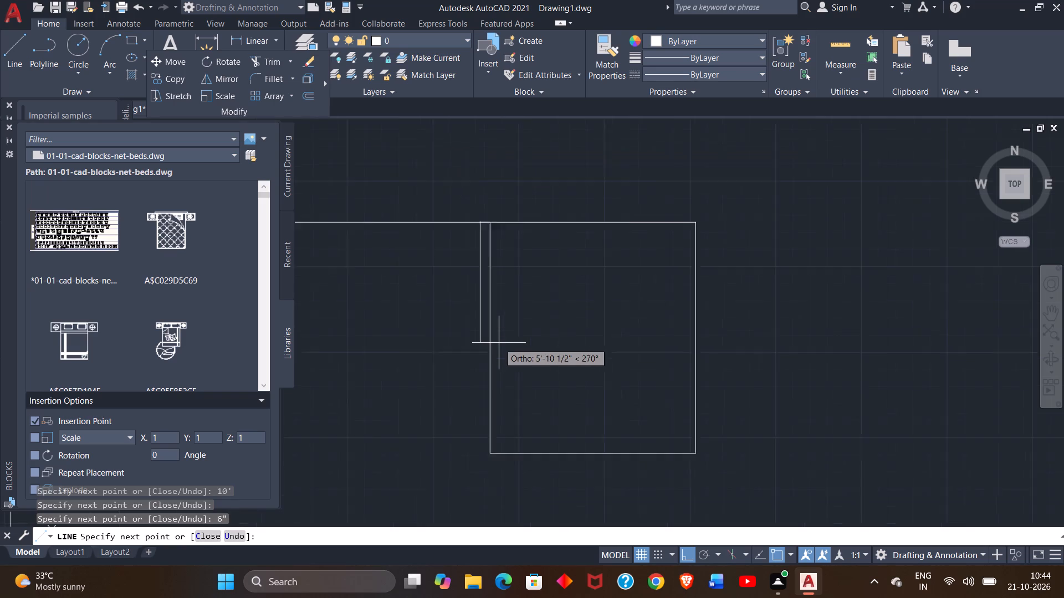
scroll(499, 343, "down", 1, "ctrl")
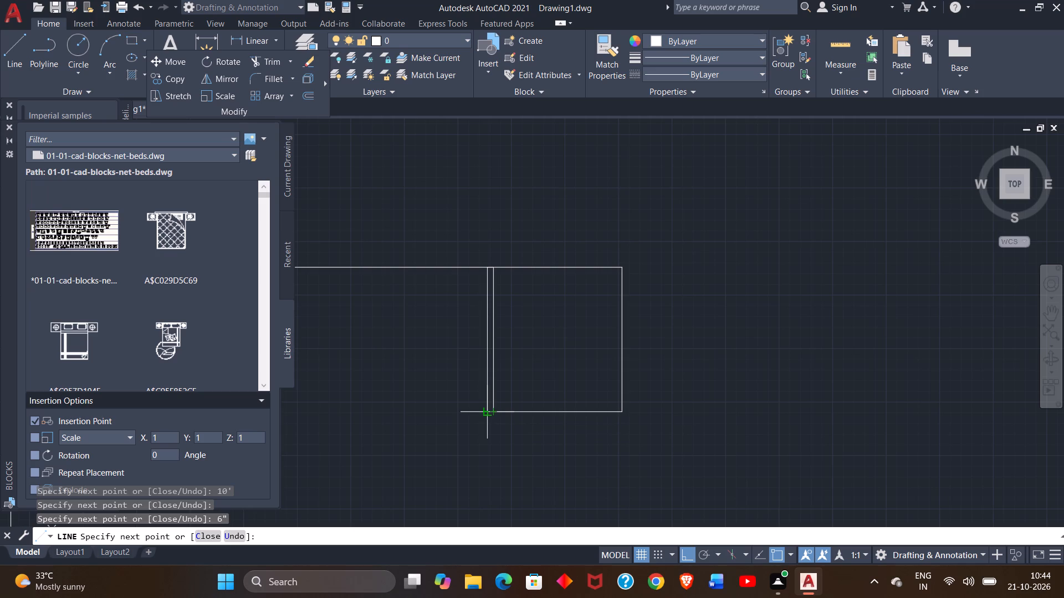
left_click(490, 412)
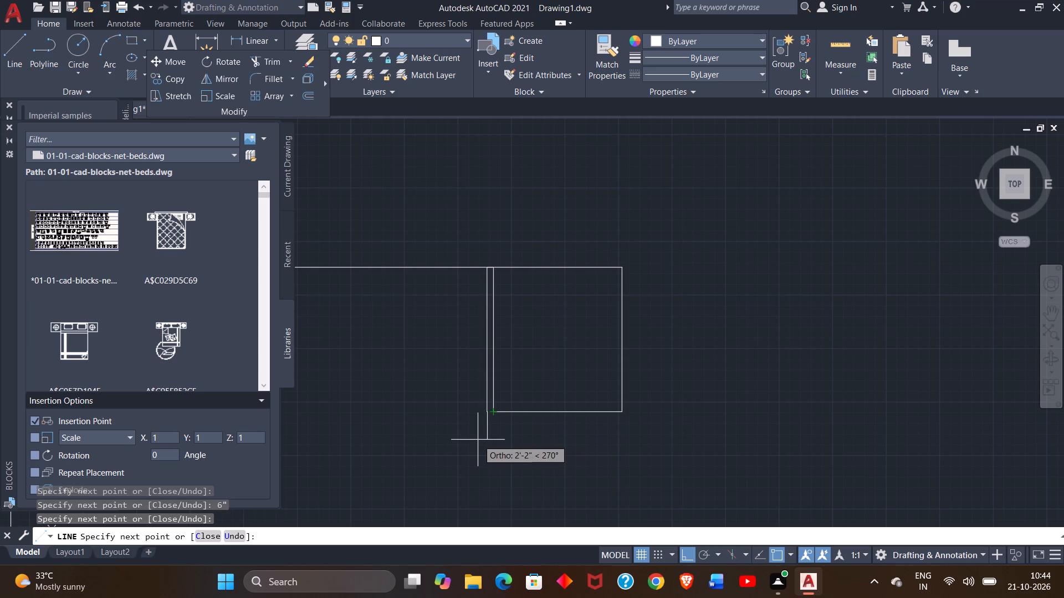
Complete the room's bottom wall outline by going 6" down, right to below the right wall, and up to its bottom corner.
key("6")
key("shift+quotedbl")
key("Return")
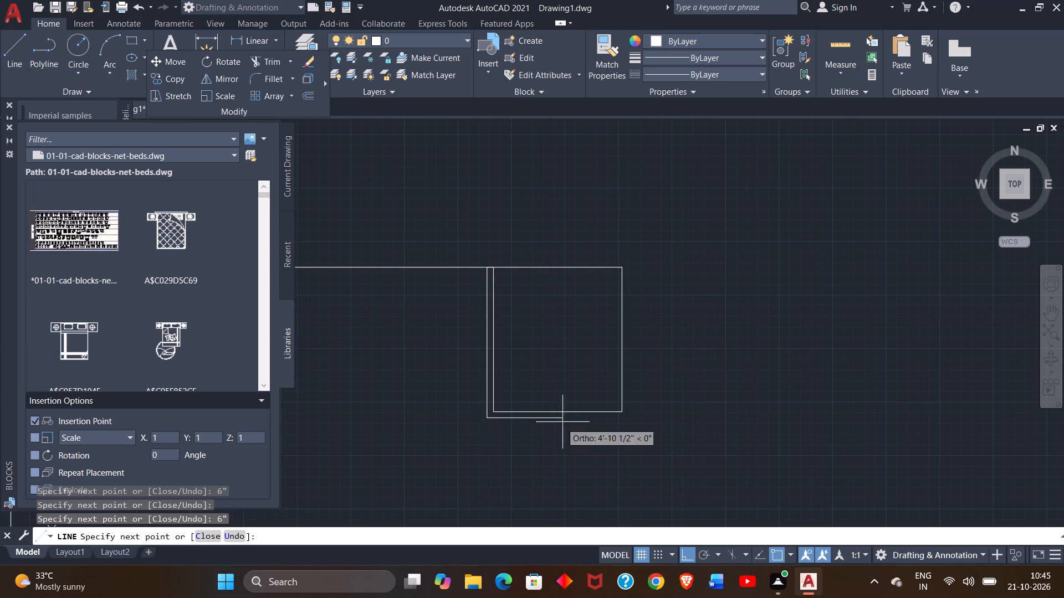
left_click(624, 415)
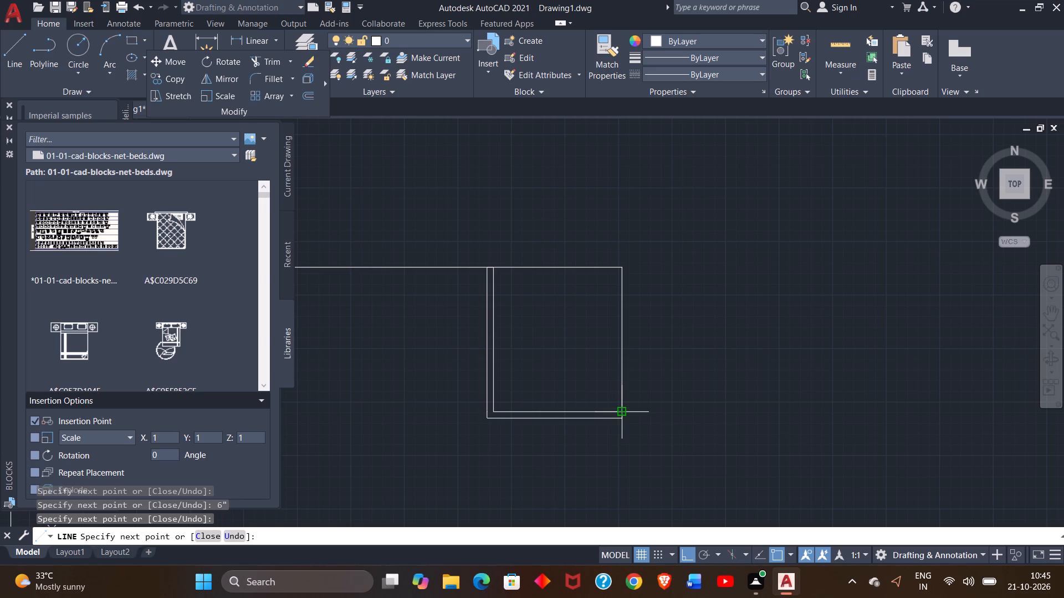
left_click(622, 411)
right_click(622, 411)
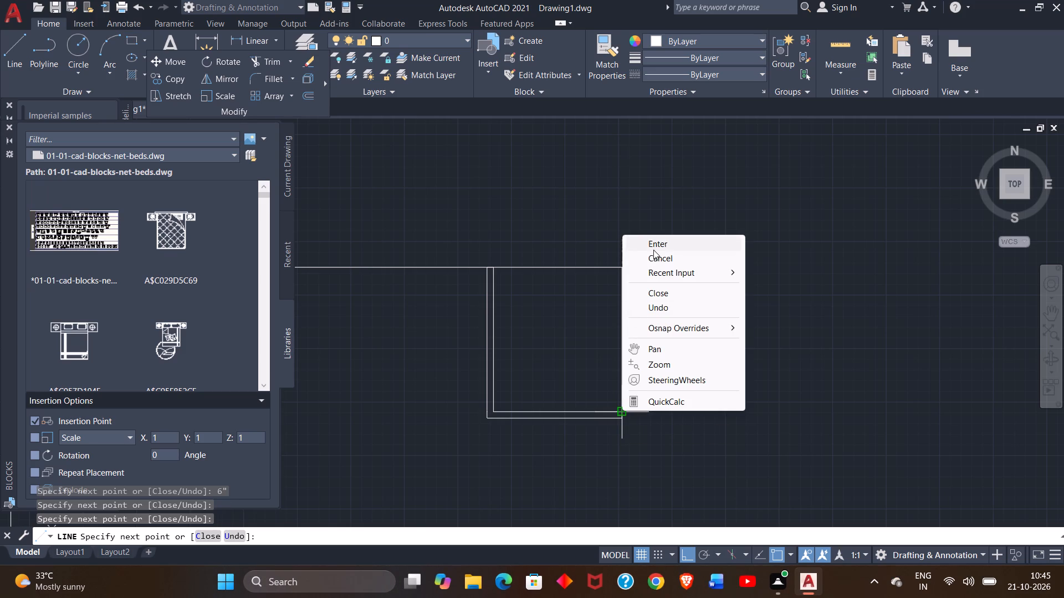
left_click(653, 250)
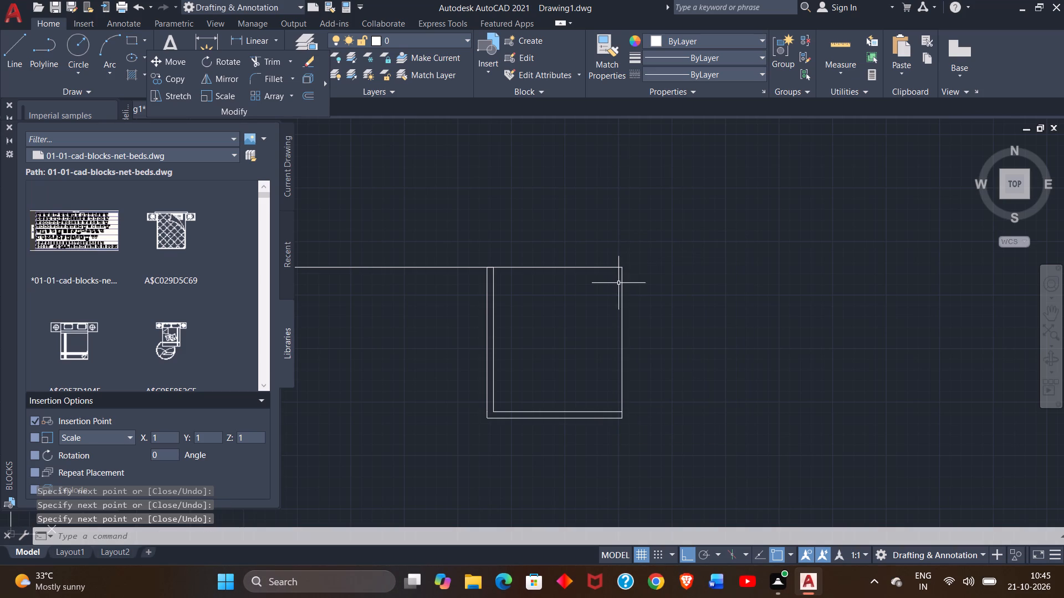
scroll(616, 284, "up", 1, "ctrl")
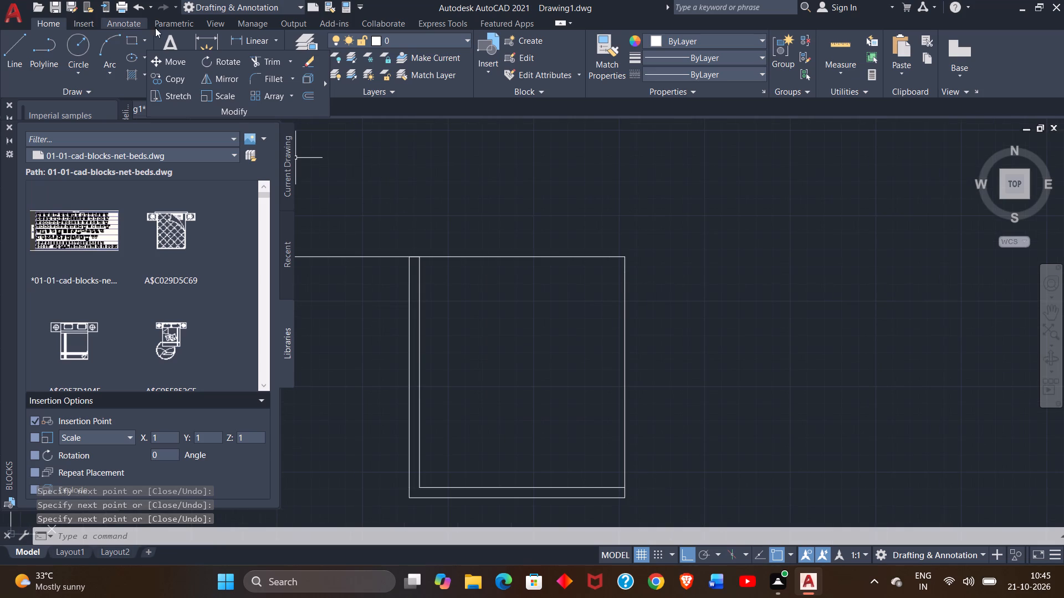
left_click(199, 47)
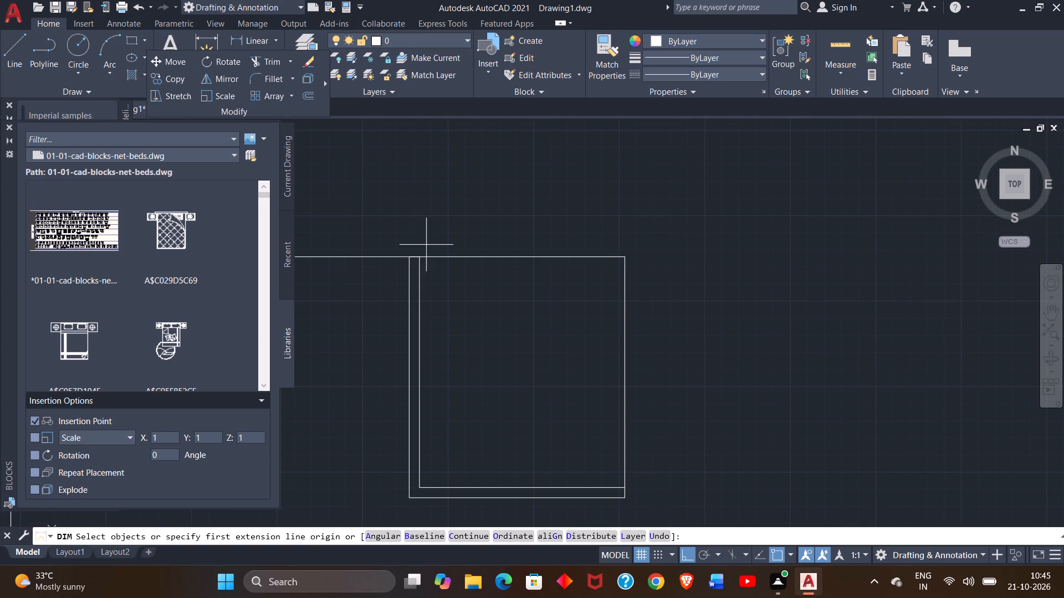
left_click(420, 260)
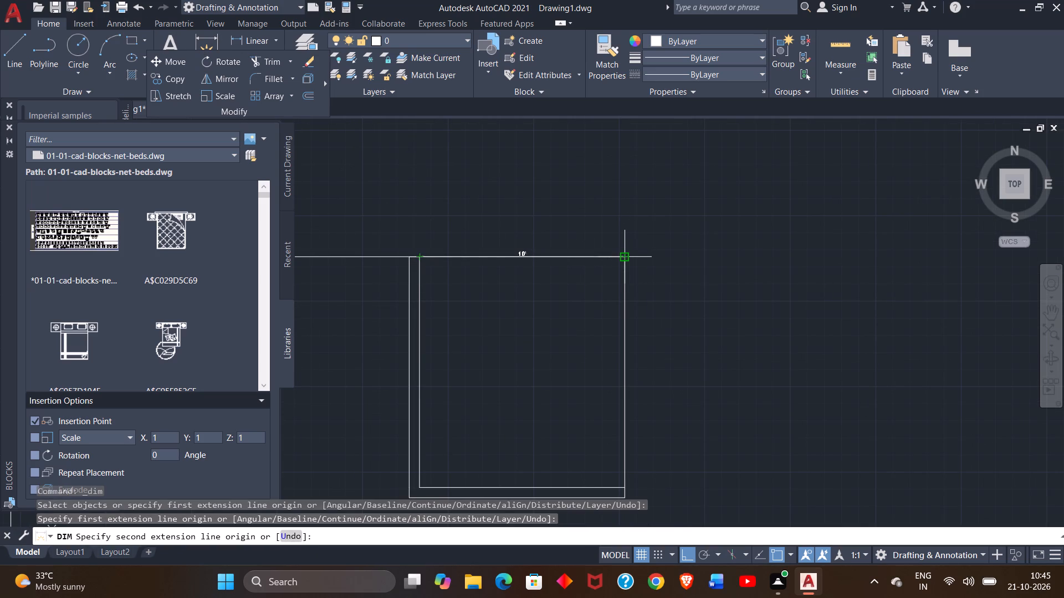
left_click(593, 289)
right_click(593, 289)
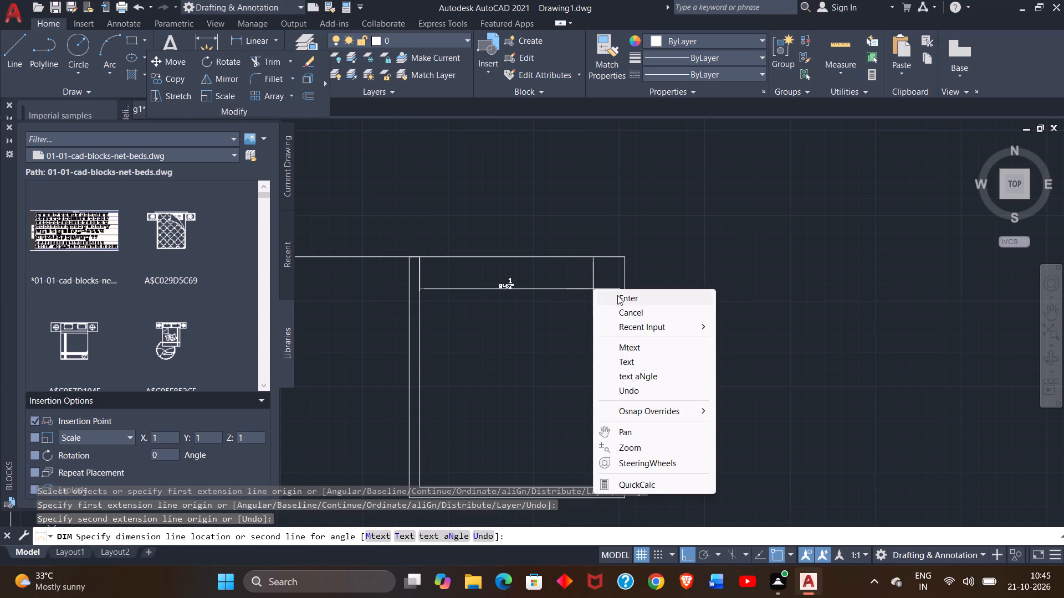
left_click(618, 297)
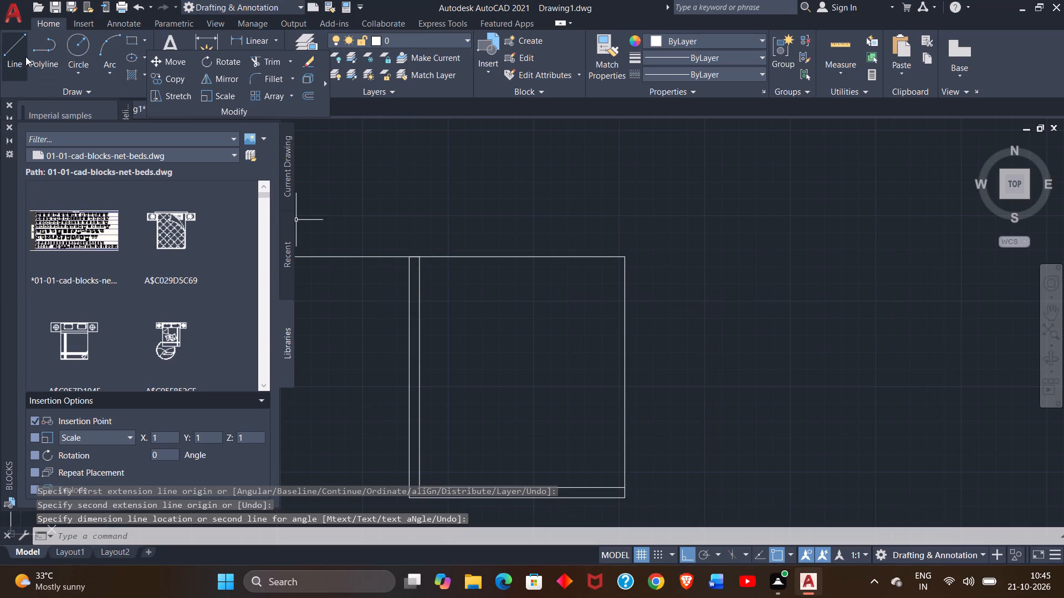
Draw a 9" line rightward from the room's top-right corner to extend the top wall.
left_click_drag(23, 55, 631, 227)
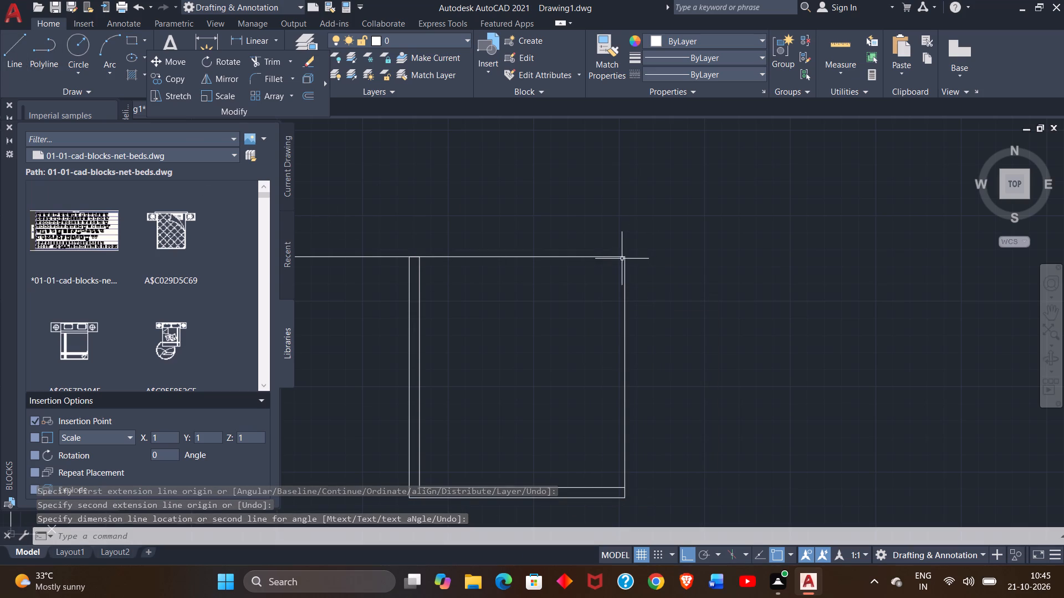
left_click(6, 46)
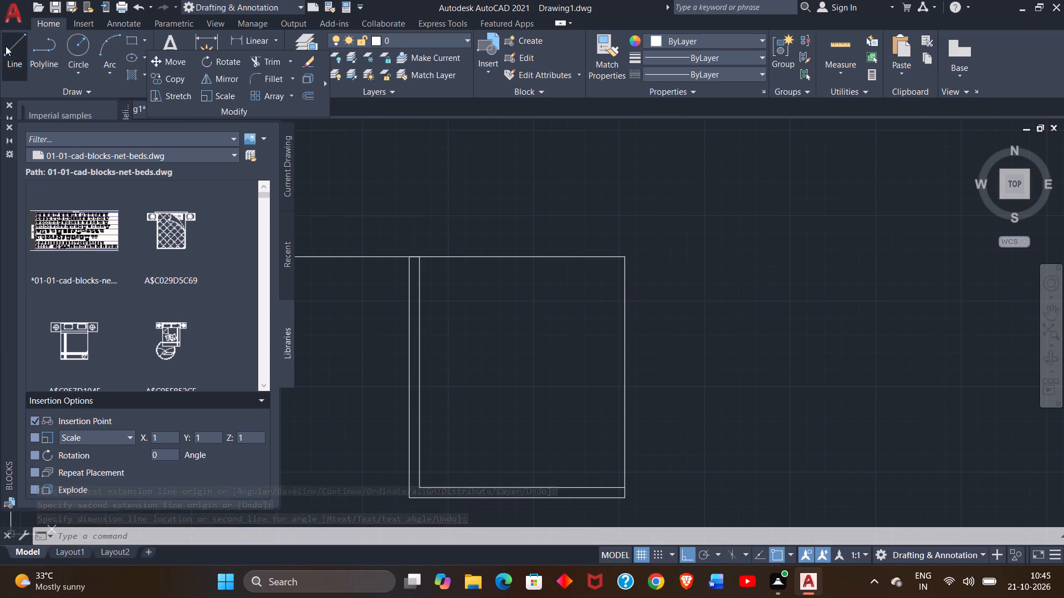
left_click(625, 255)
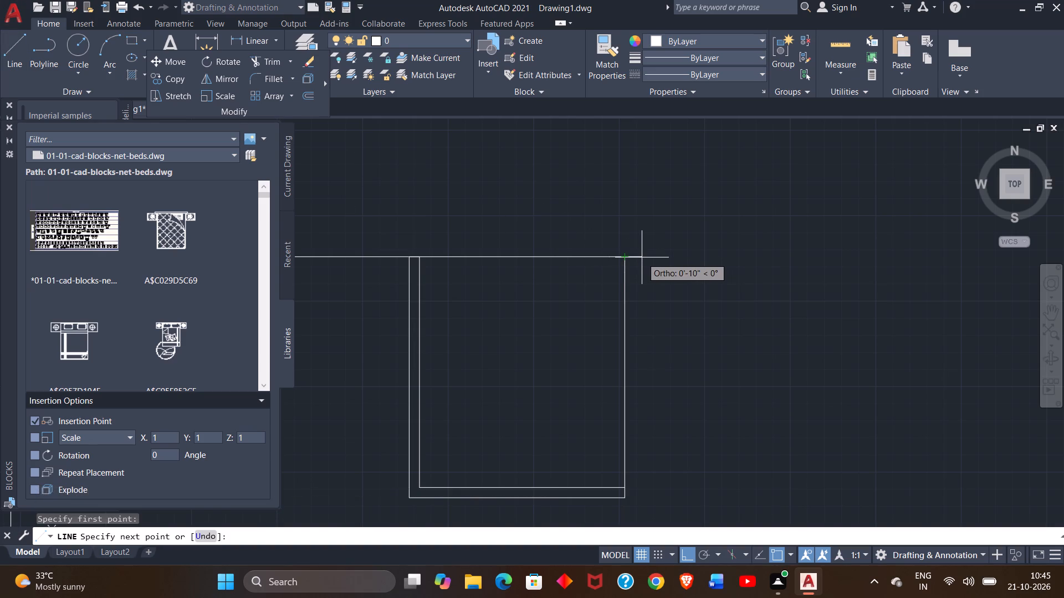
key("9")
key("shift+quotedbl")
key("Return")
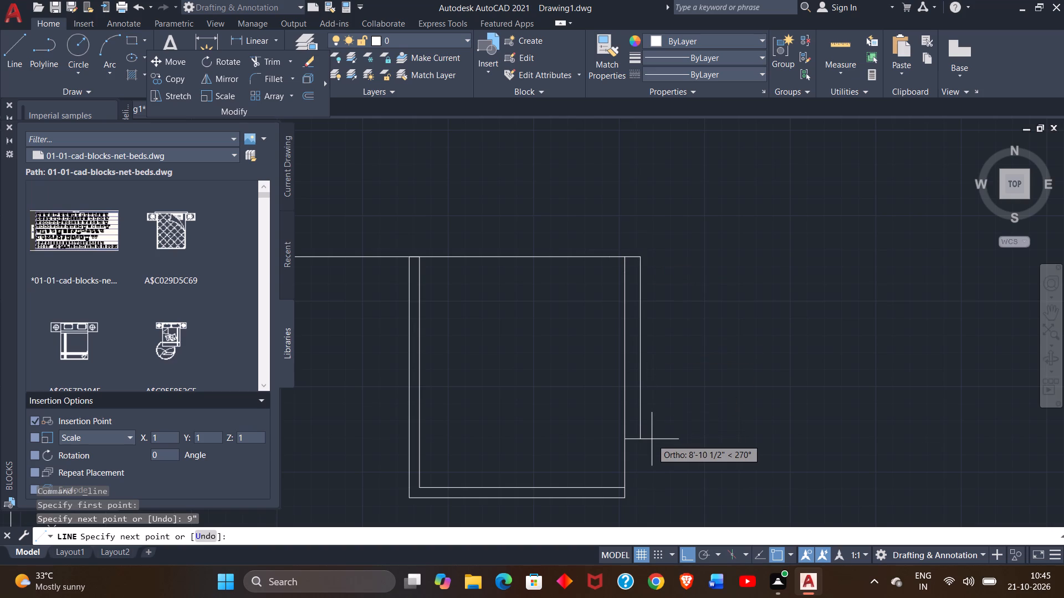
Draw the outer right wall line straight down about 26'-10" from the right end of the 9" top extension.
scroll(652, 439, "down", 3, "ctrl")
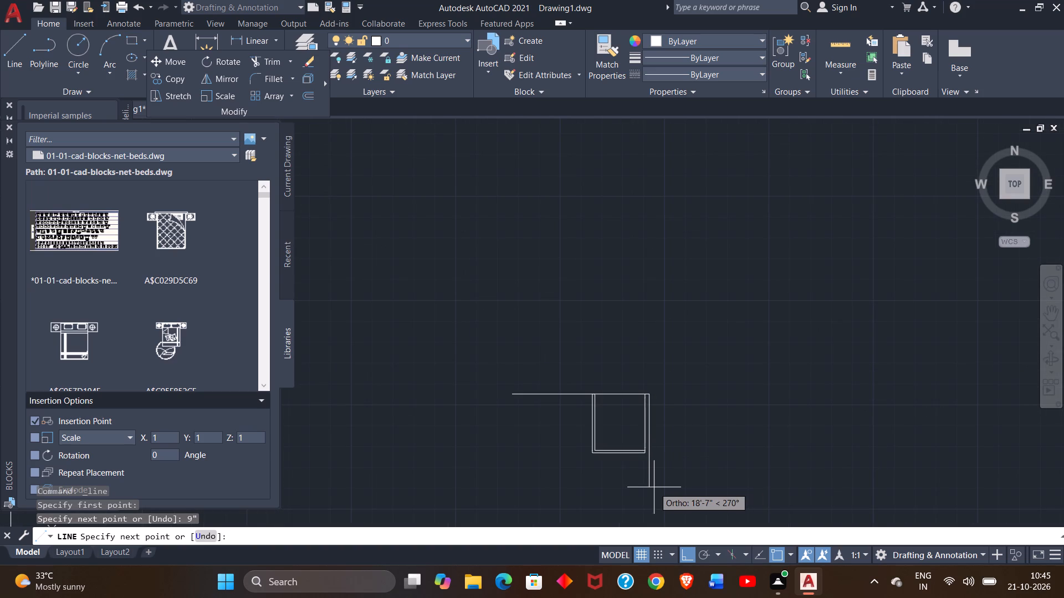
left_click(1053, 314)
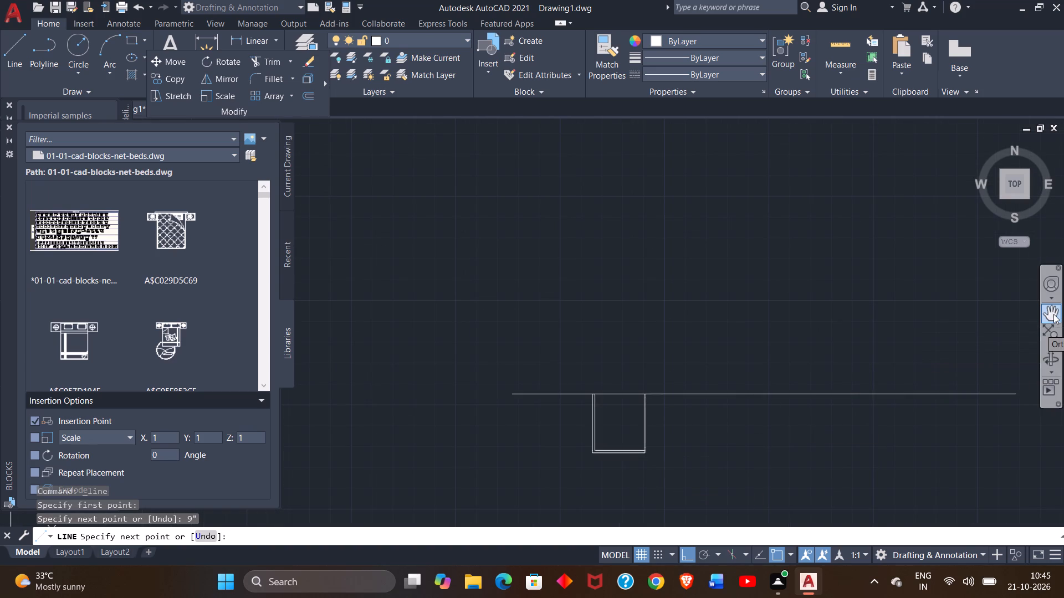
left_click_drag(832, 399, 812, 266)
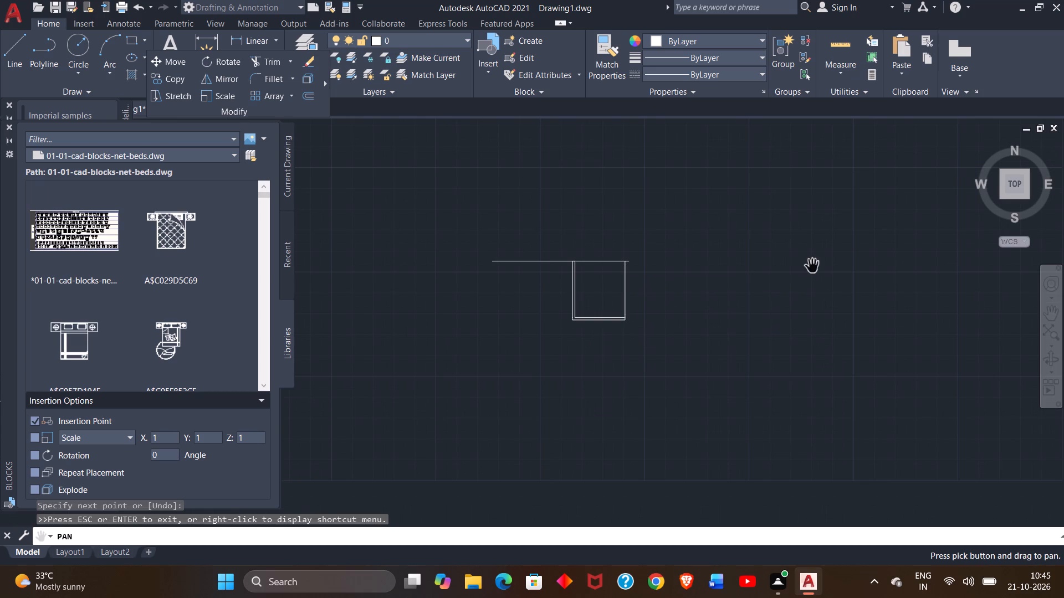
left_click_drag(714, 313, 698, 273)
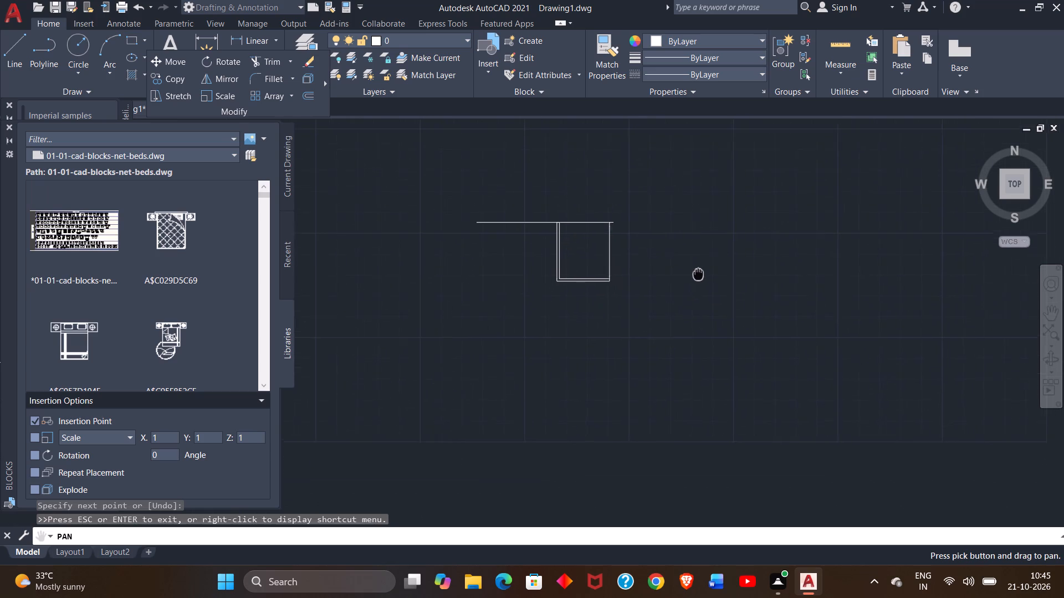
left_click_drag(698, 273, 693, 266)
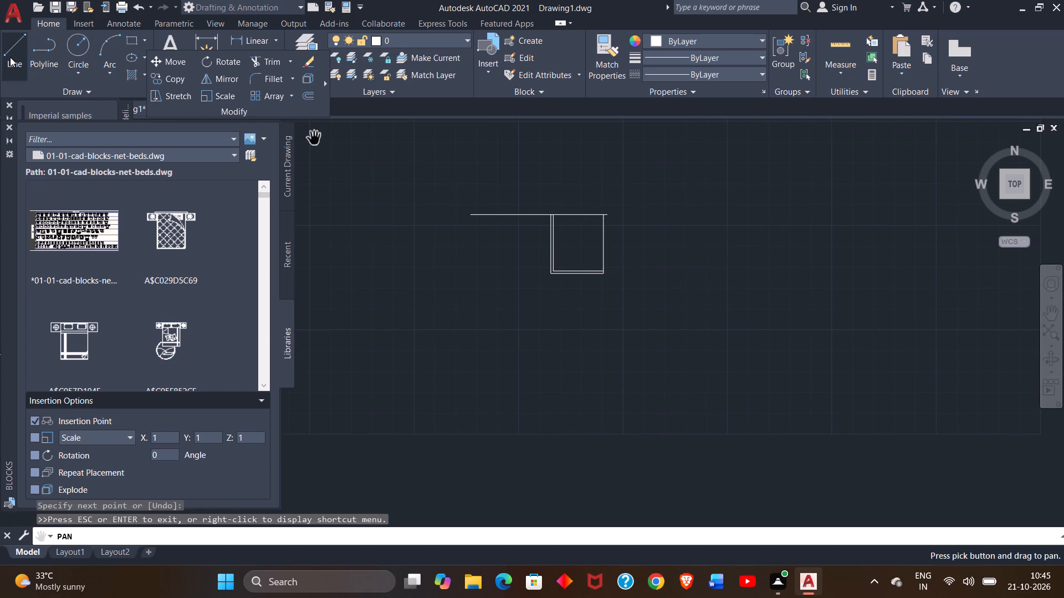
left_click(10, 56)
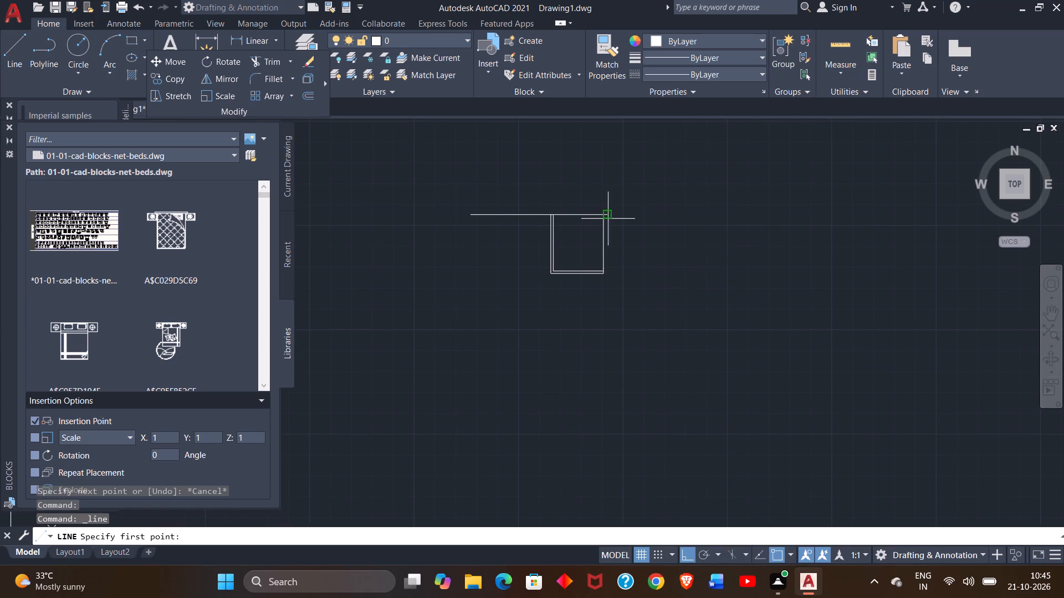
scroll(613, 219, "up", 2, "ctrl")
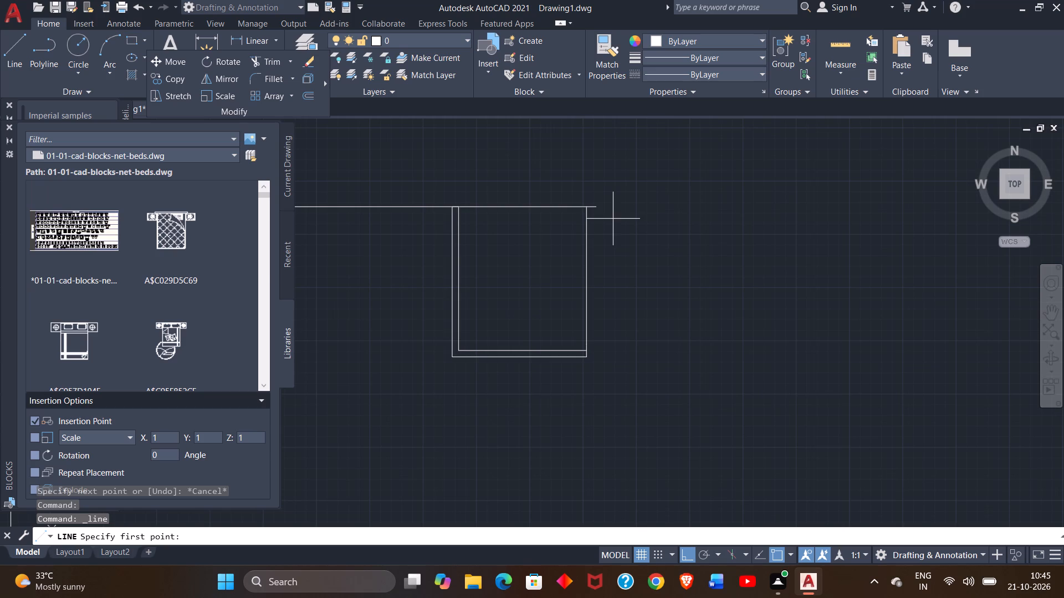
left_click(600, 207)
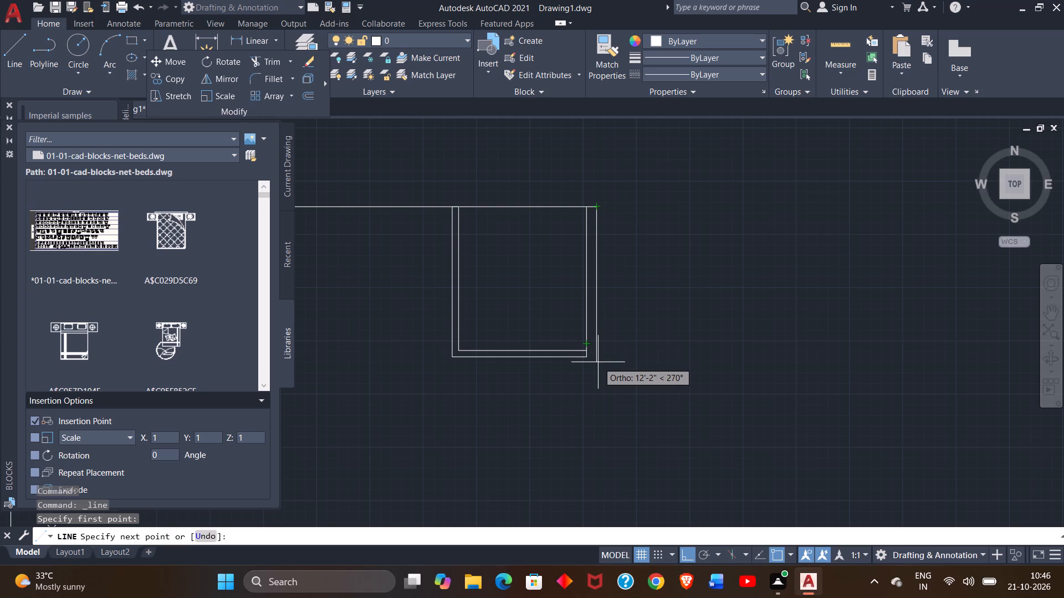
scroll(618, 479, "down", 2, "ctrl")
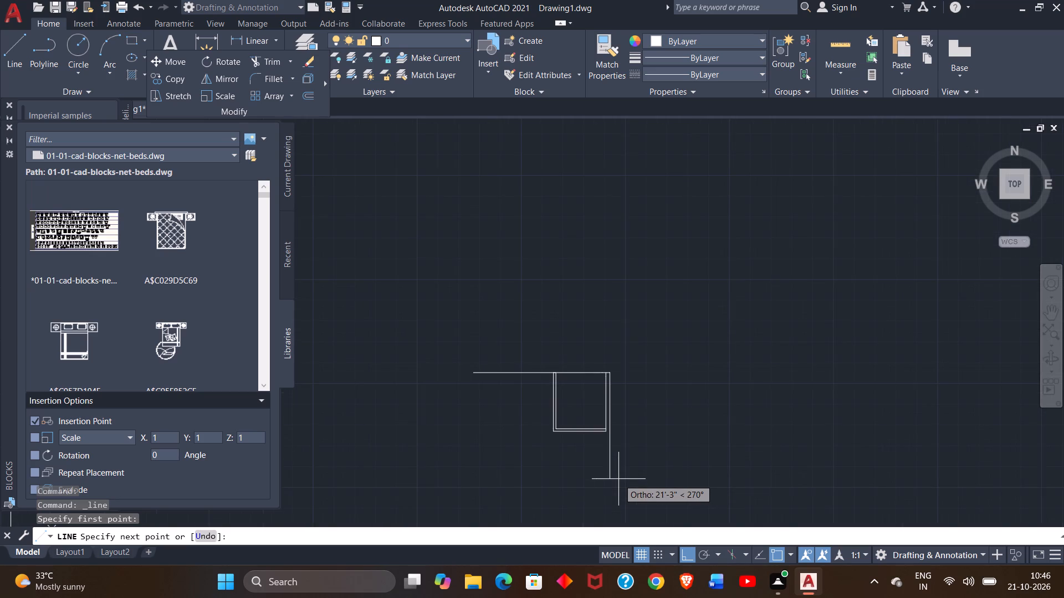
scroll(618, 479, "up", 1, "ctrl")
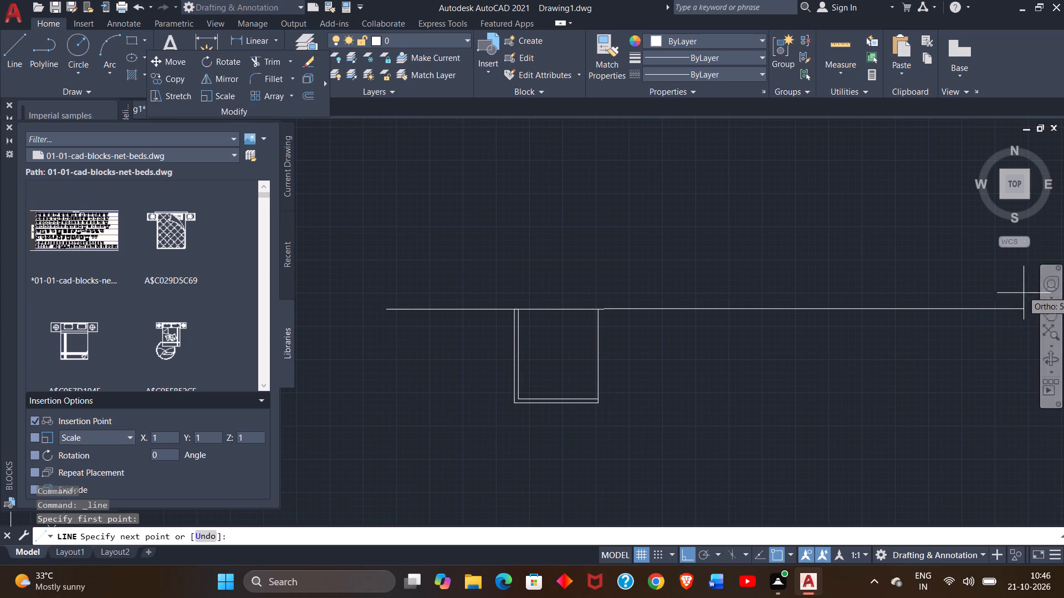
left_click_drag(1053, 314, 781, 455)
left_click_drag(781, 455, 714, 553)
key("ctrl+z")
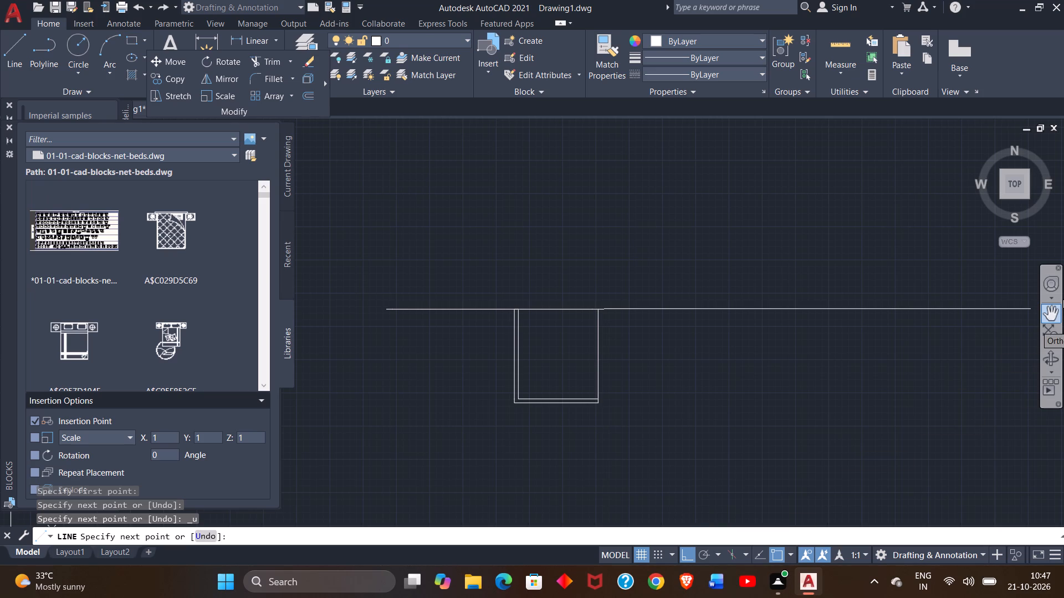
left_click(1052, 311)
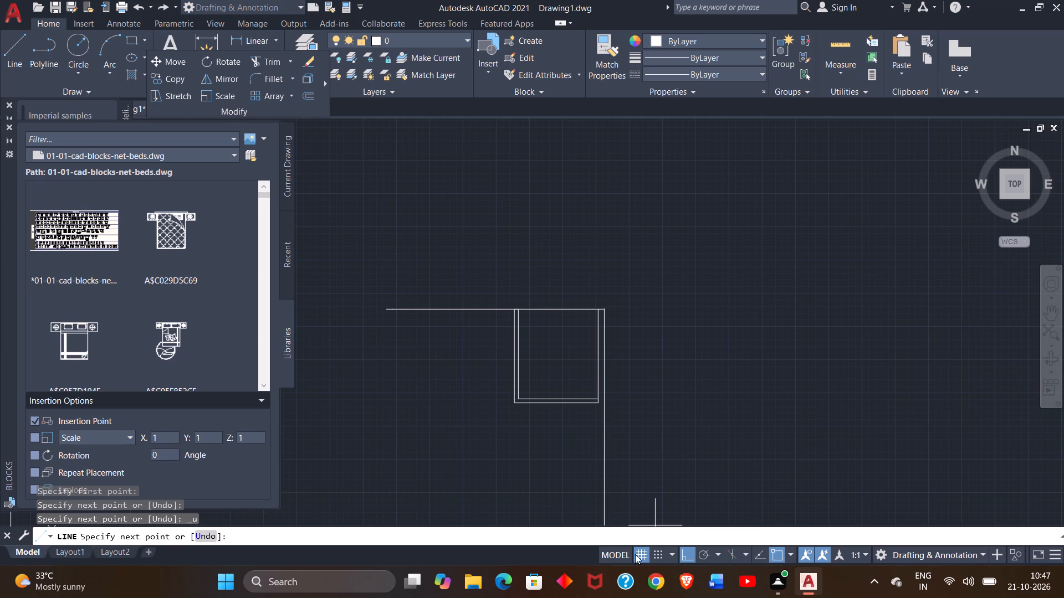
left_click(645, 523)
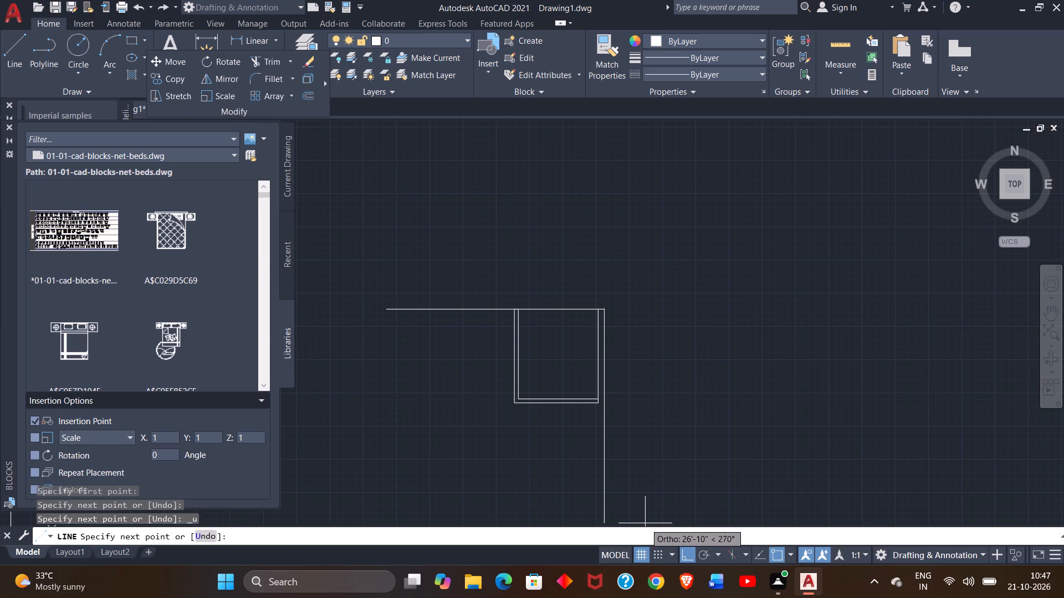
right_click(684, 503)
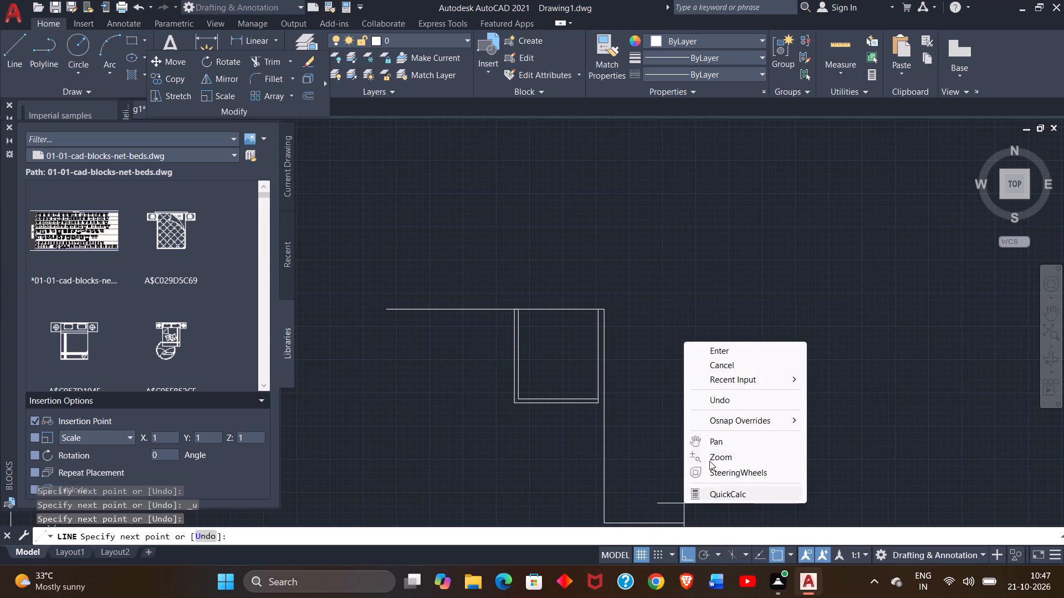
left_click(780, 356)
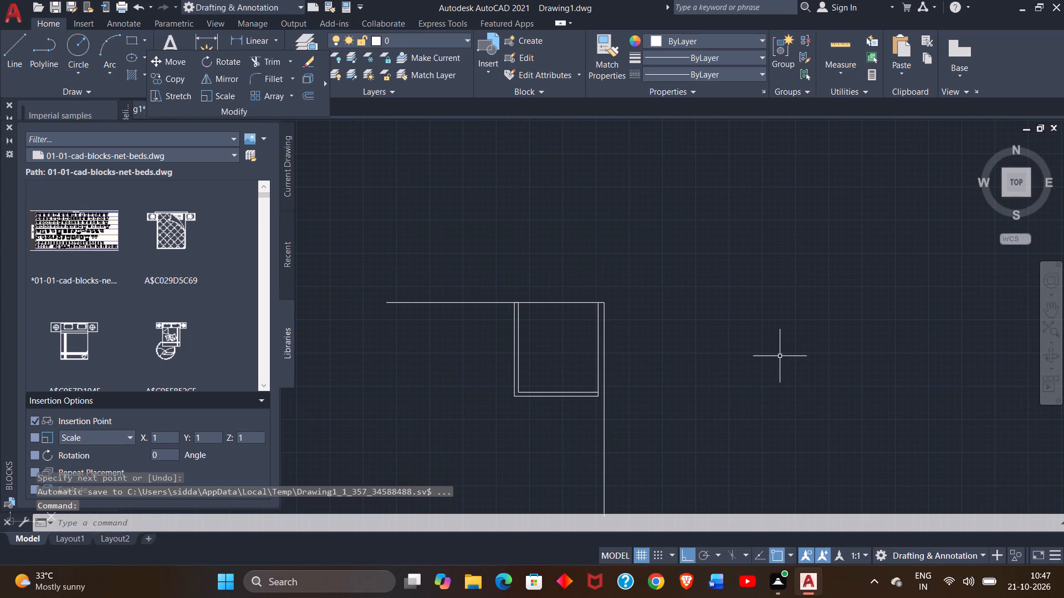
Delete the long outer right wall line running down from the end of the top wall's 9" extension.
left_click(1048, 308)
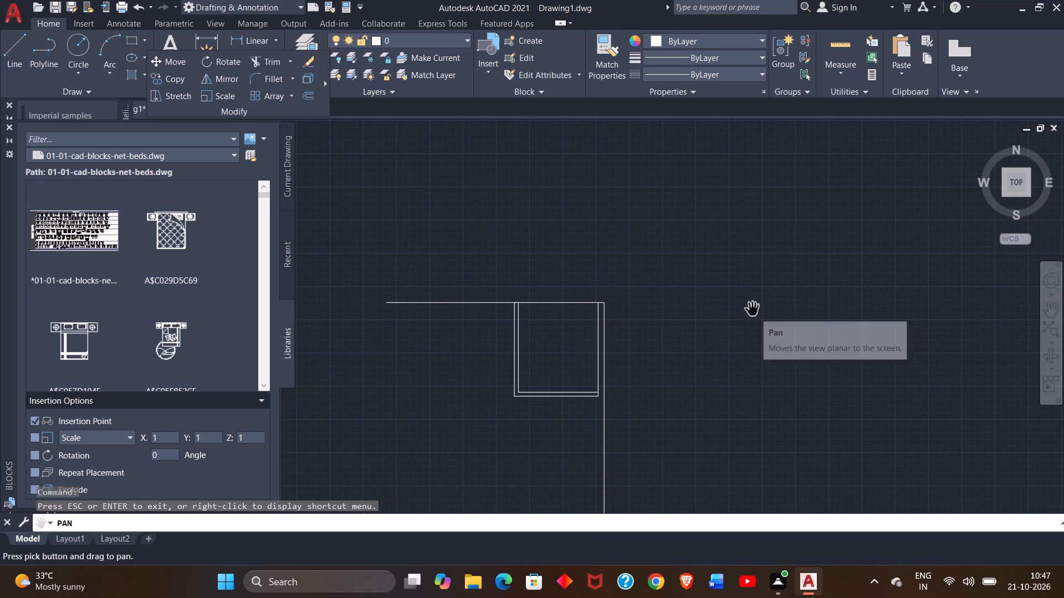
left_click_drag(753, 310, 763, 121)
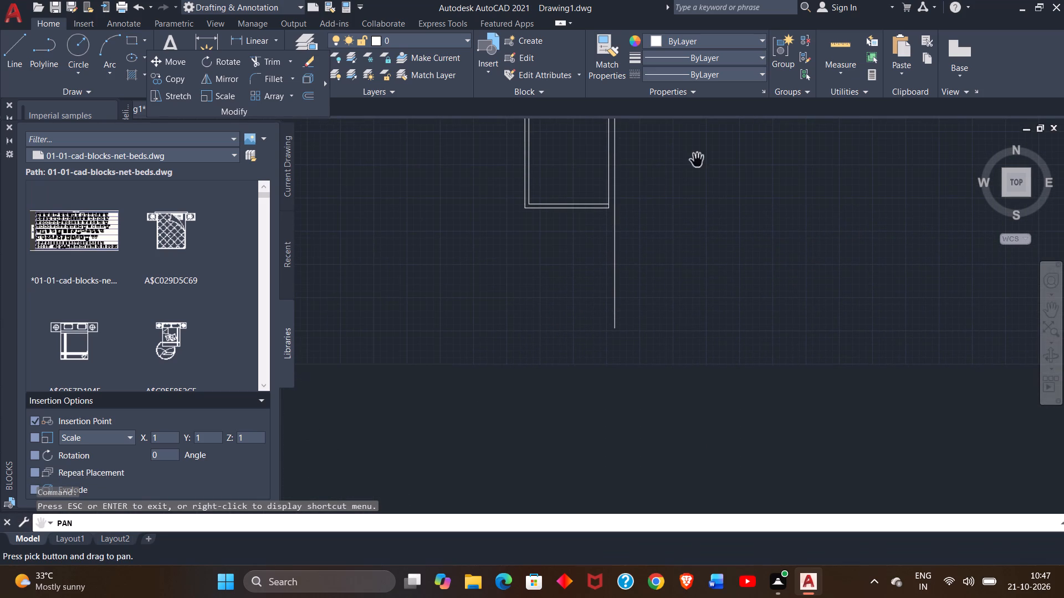
left_click_drag(574, 256, 575, 290)
left_click(575, 290)
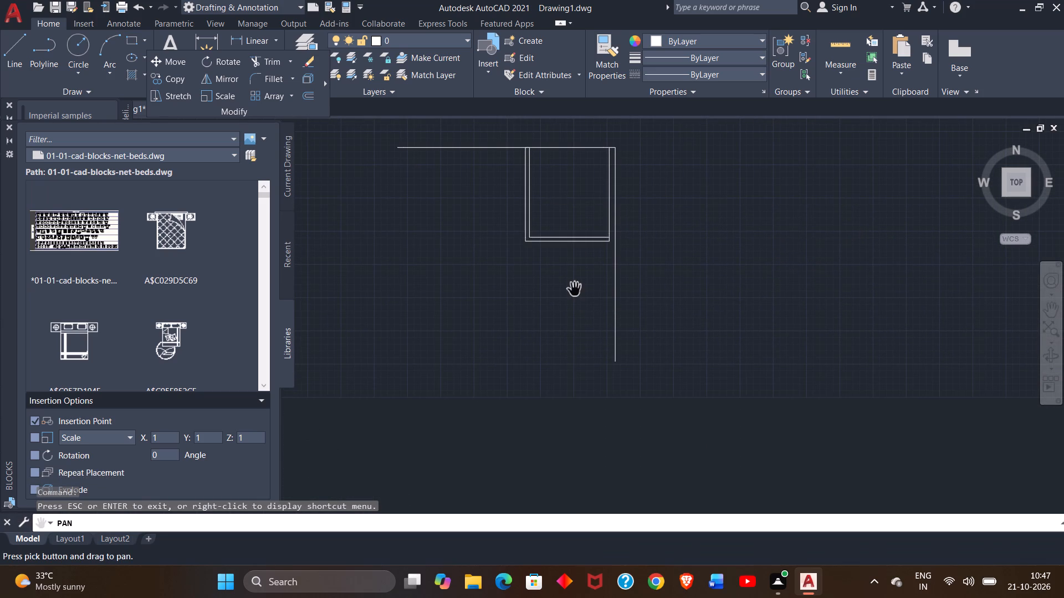
right_click(575, 290)
left_click(604, 296)
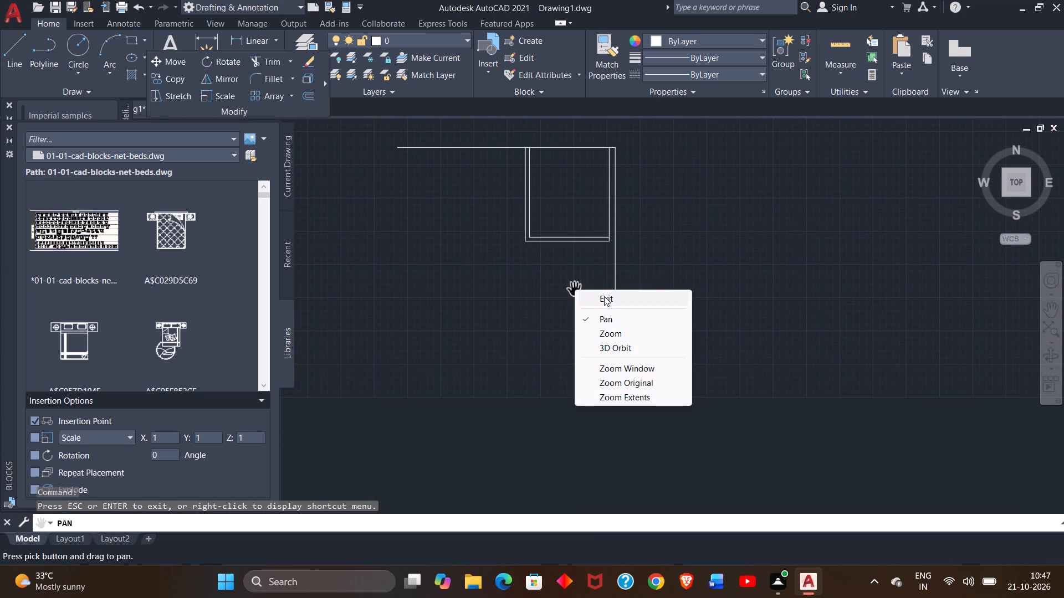
left_click(617, 281)
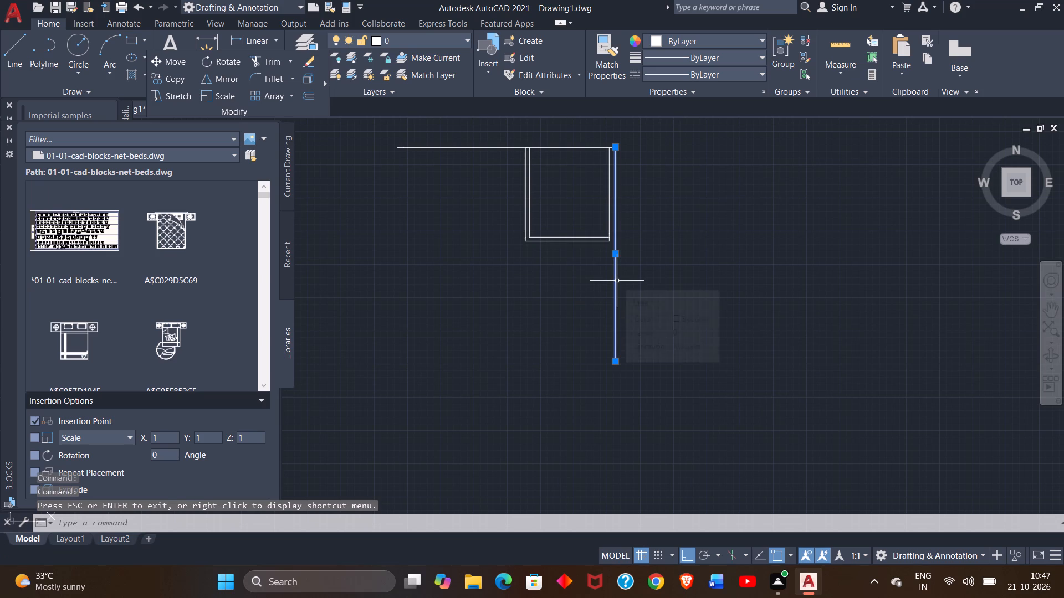
key("Delete")
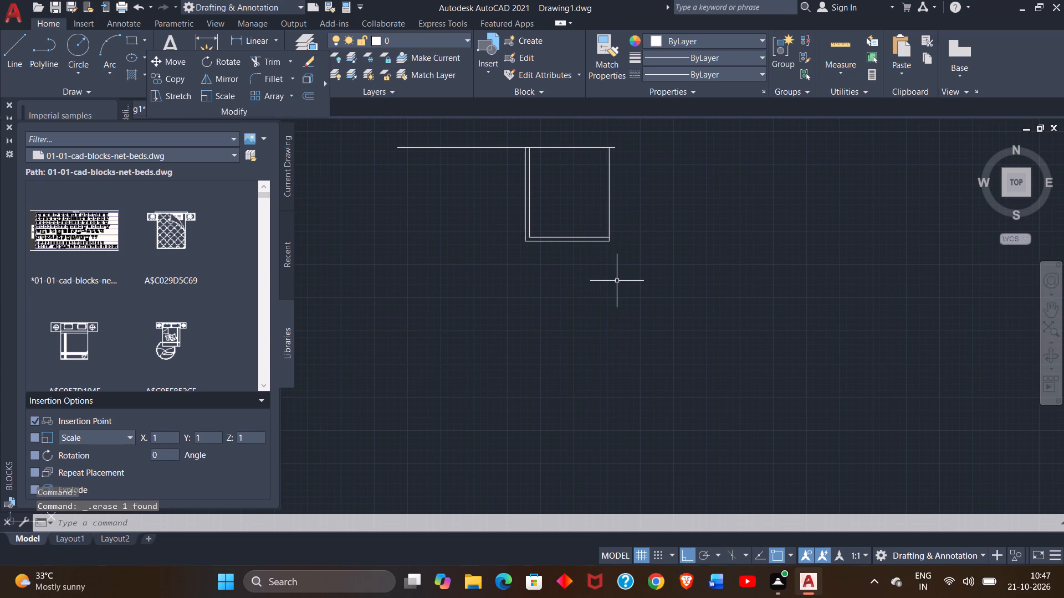
Draw the outer right wall from the 9" extension's end down to the room's bottom level, continuing 4' and another 6" downward.
left_click(19, 53)
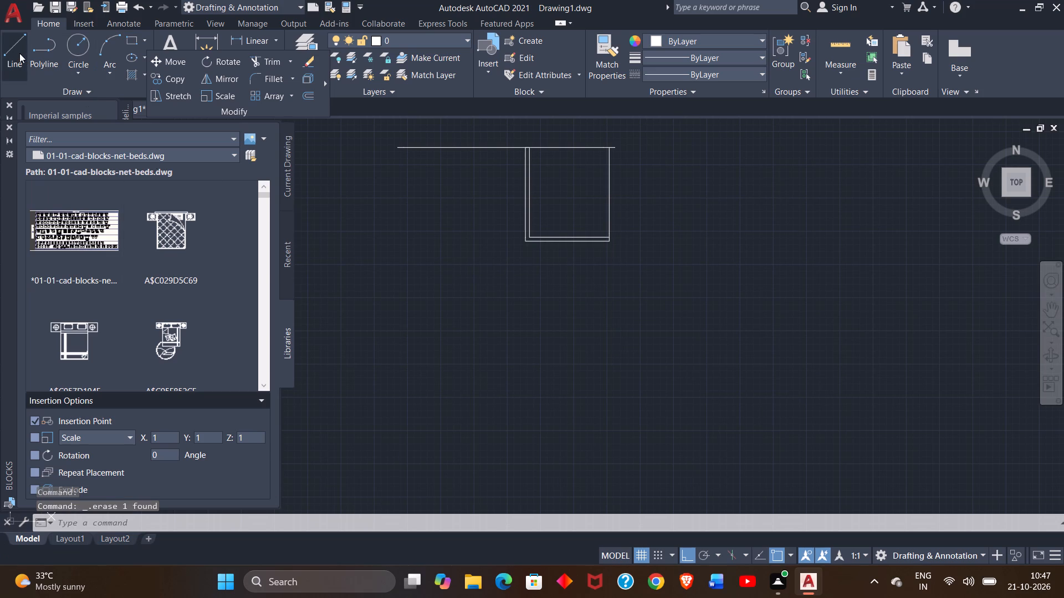
left_click(616, 151)
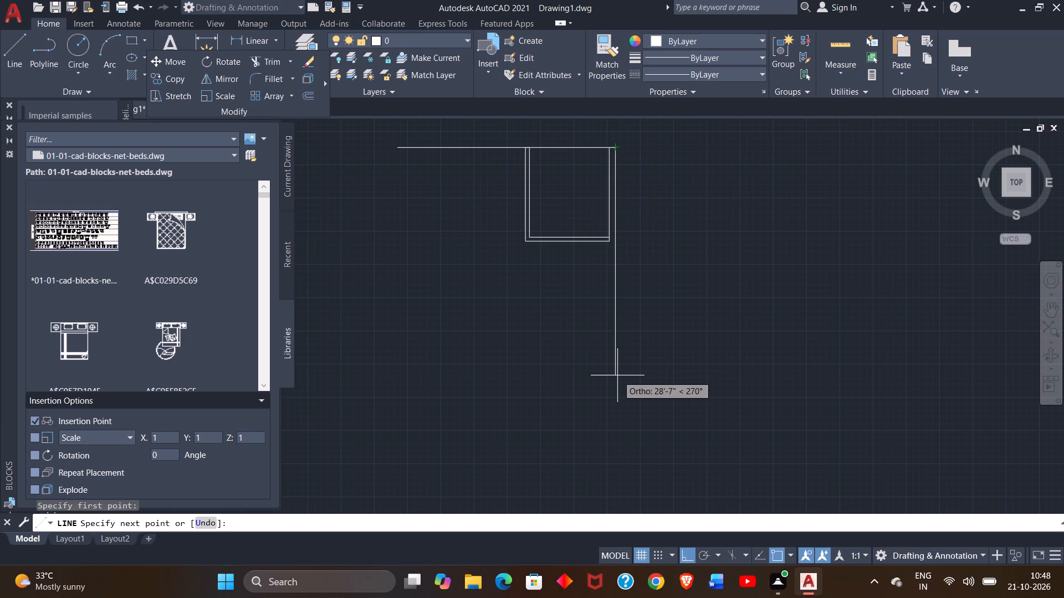
left_click(619, 240)
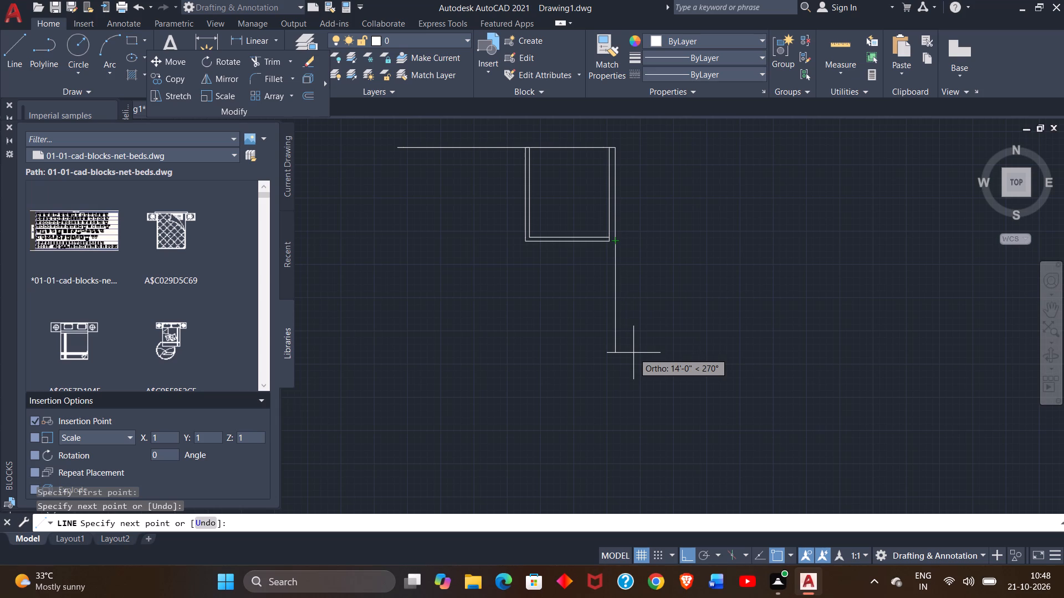
type("4'")
key("Return")
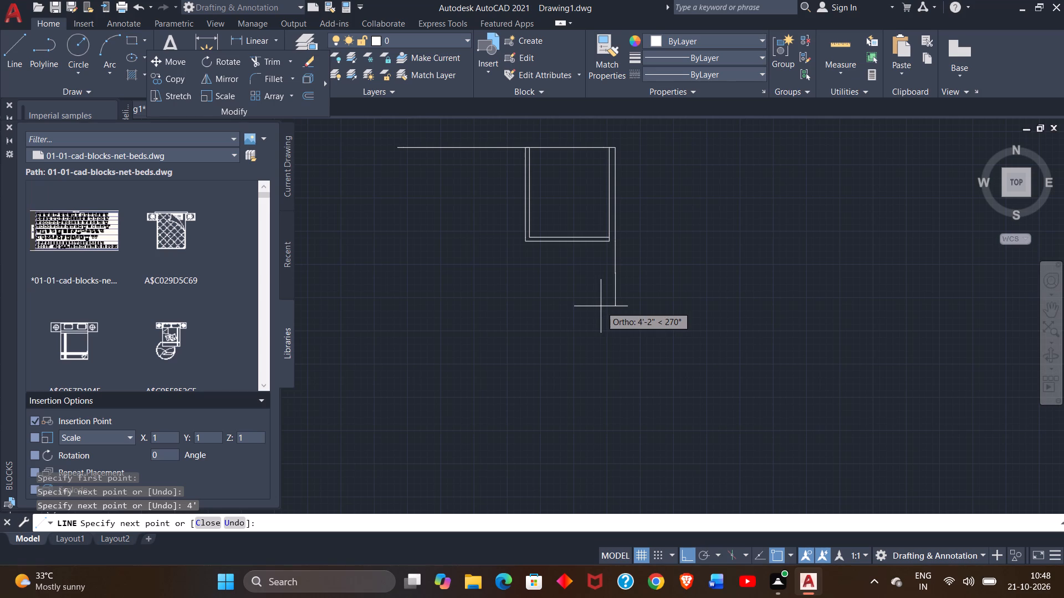
key("6")
key("shift+quotedbl")
key("Return")
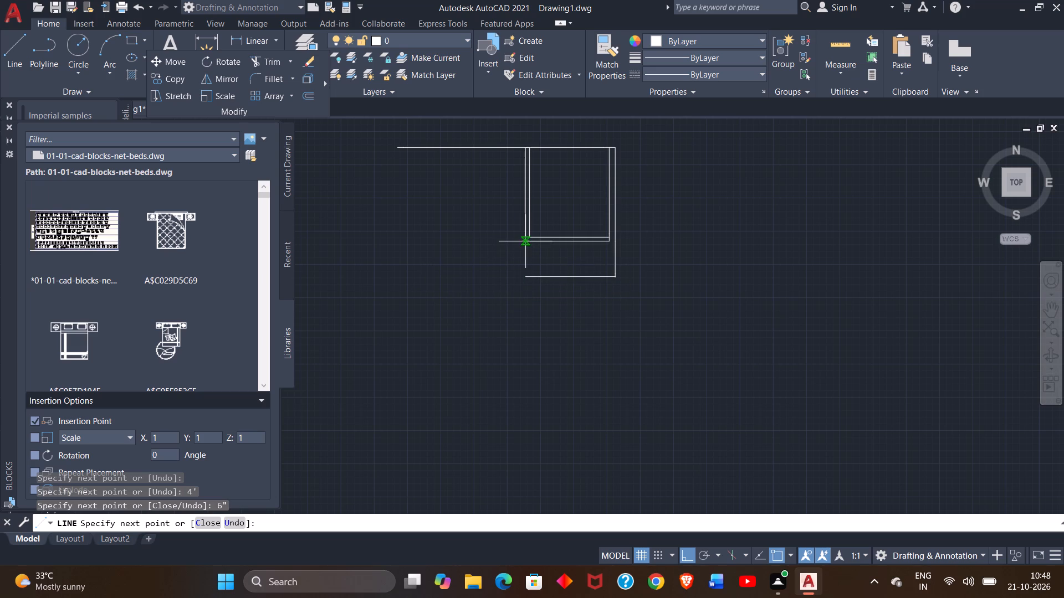
Close the space below the room by continuing left to align with the room's outer left line and up to its bottom-left corner.
left_click(524, 277)
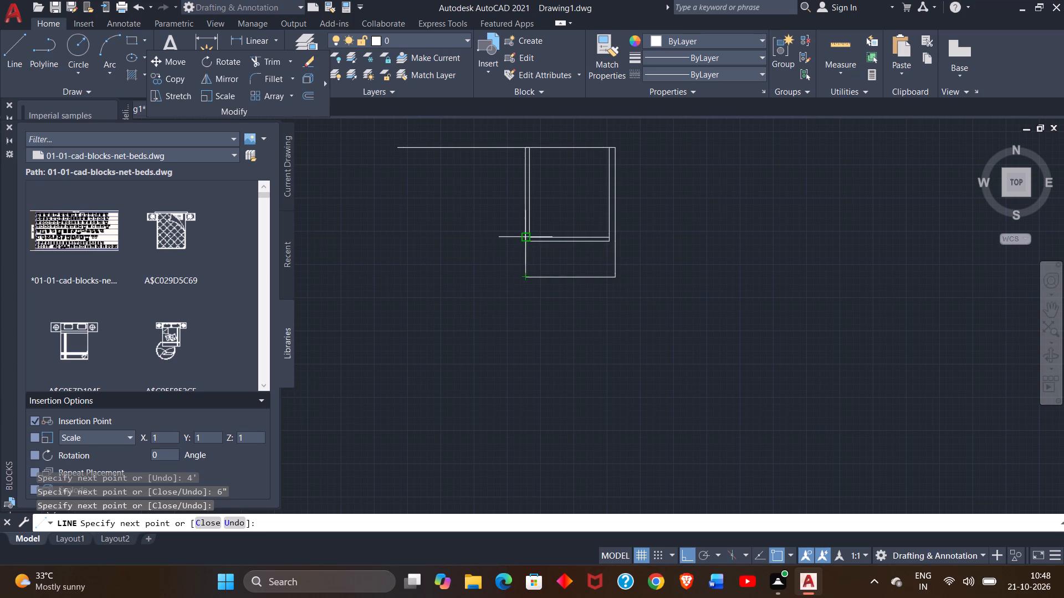
left_click(525, 243)
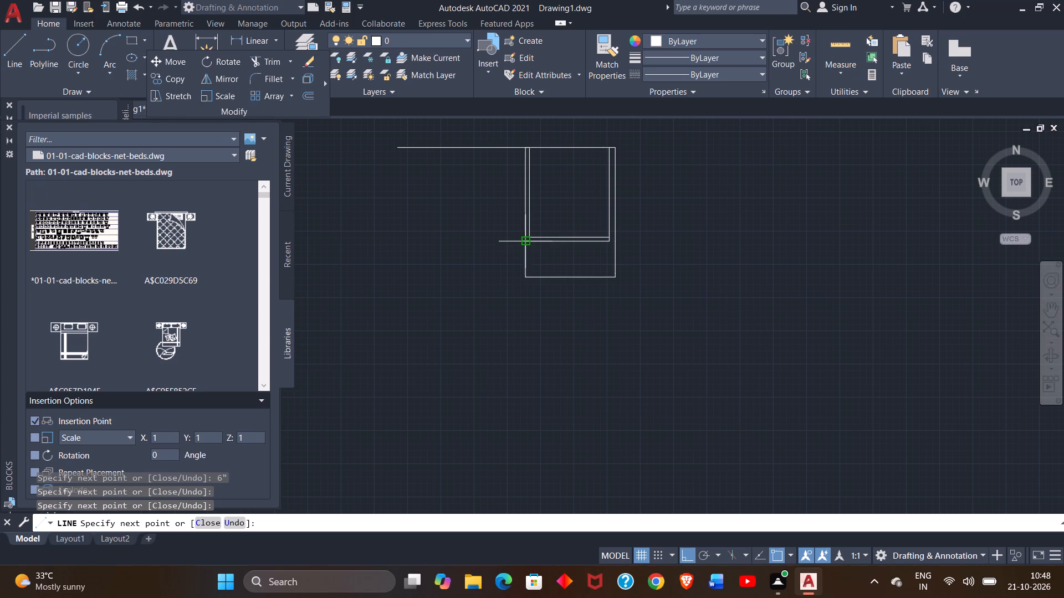
right_click(525, 243)
left_click(577, 248)
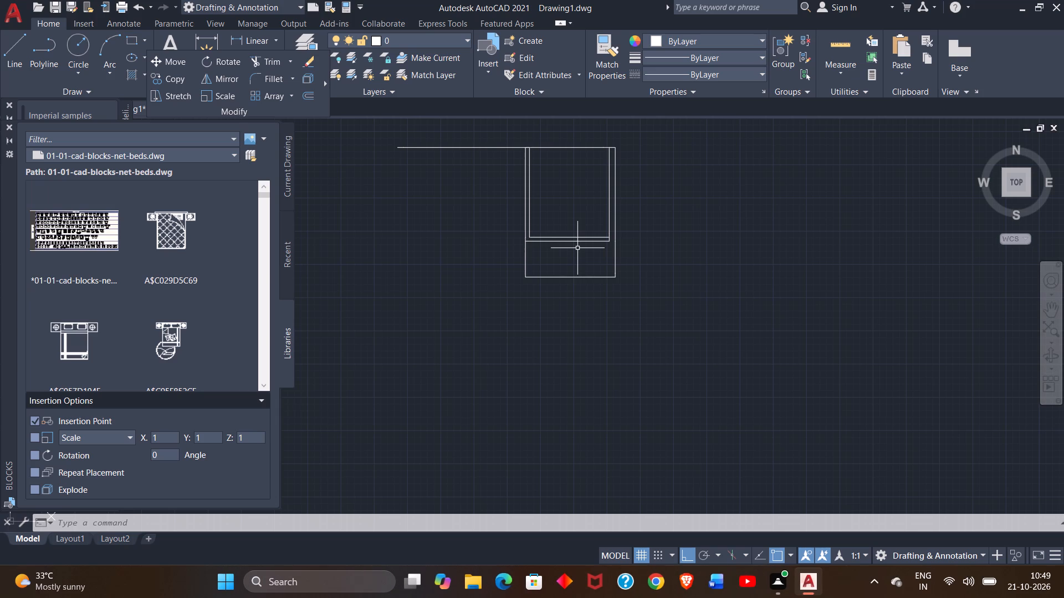
Extend the room's inner left wall line from its bottom wall straight down to the lower space's bottom line.
left_click(12, 52)
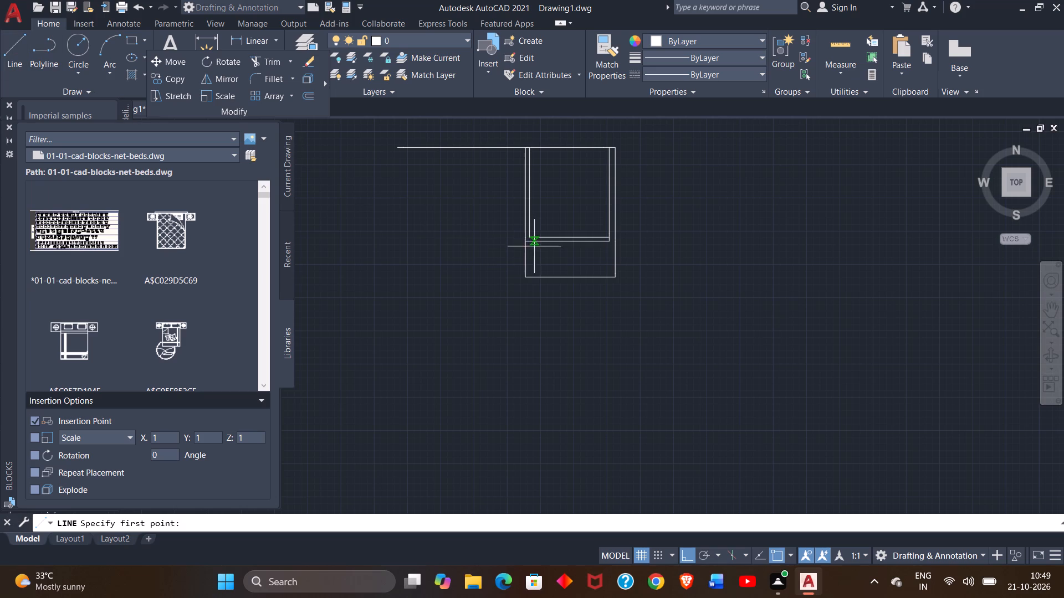
left_click(530, 240)
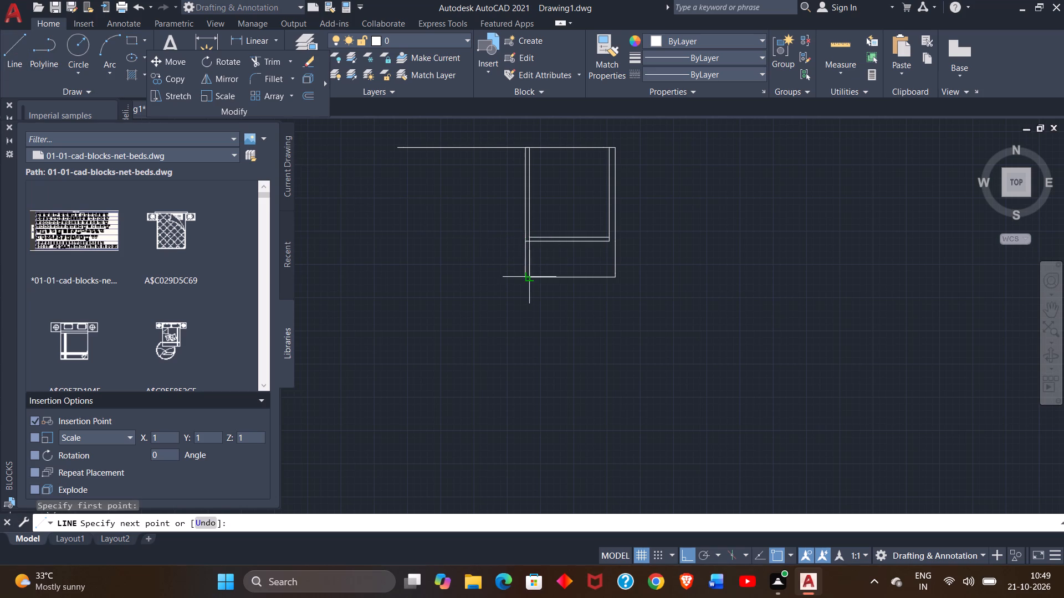
left_click(531, 277)
right_click(531, 277)
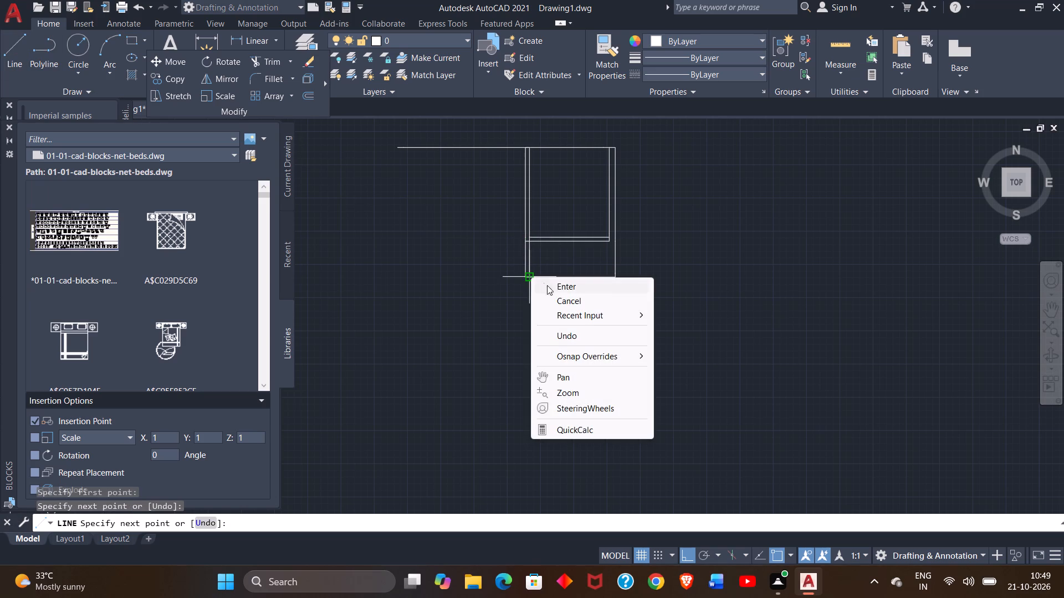
left_click(554, 288)
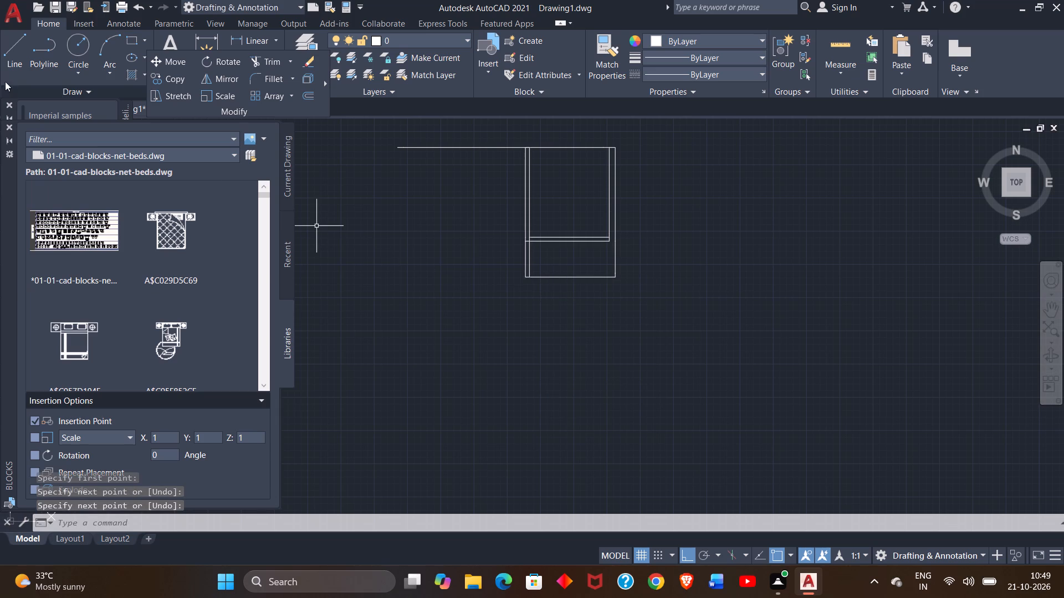
Draw a 6" line upward from the outer bottom-left corner of the lower space.
left_click(7, 64)
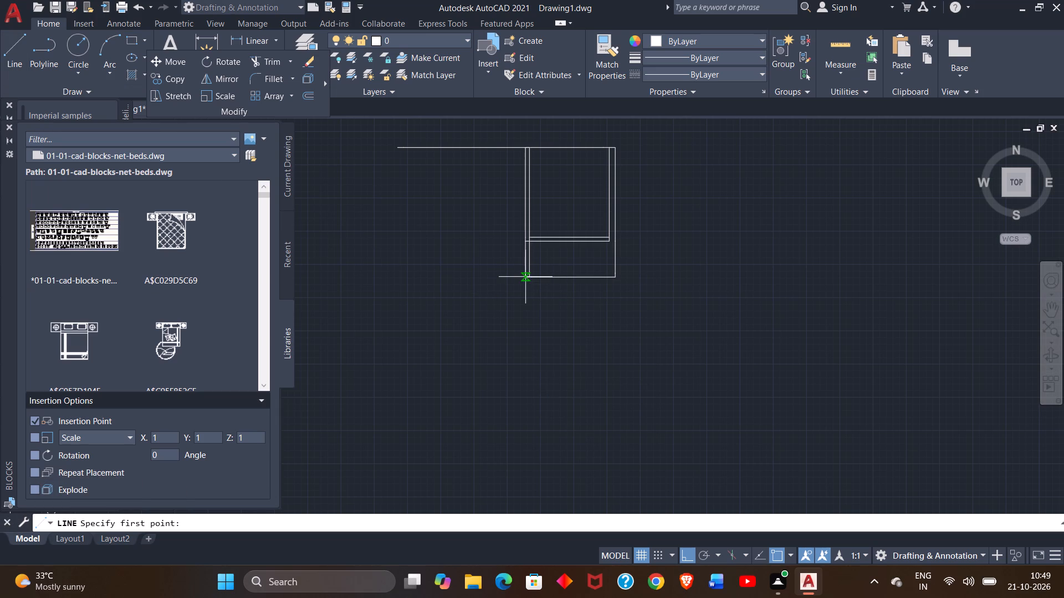
left_click_drag(523, 278, 523, 268)
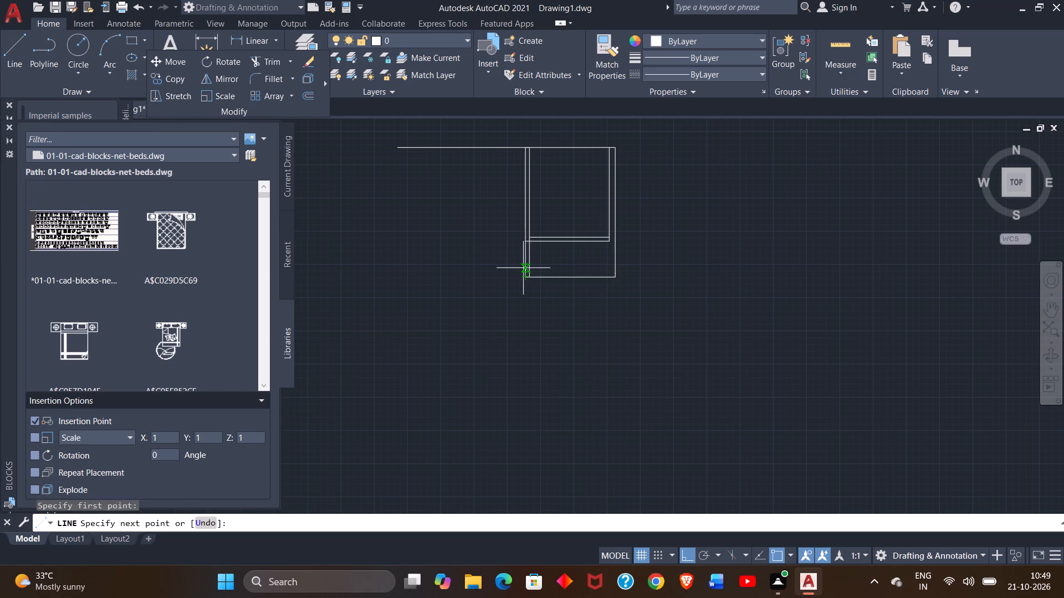
key("6")
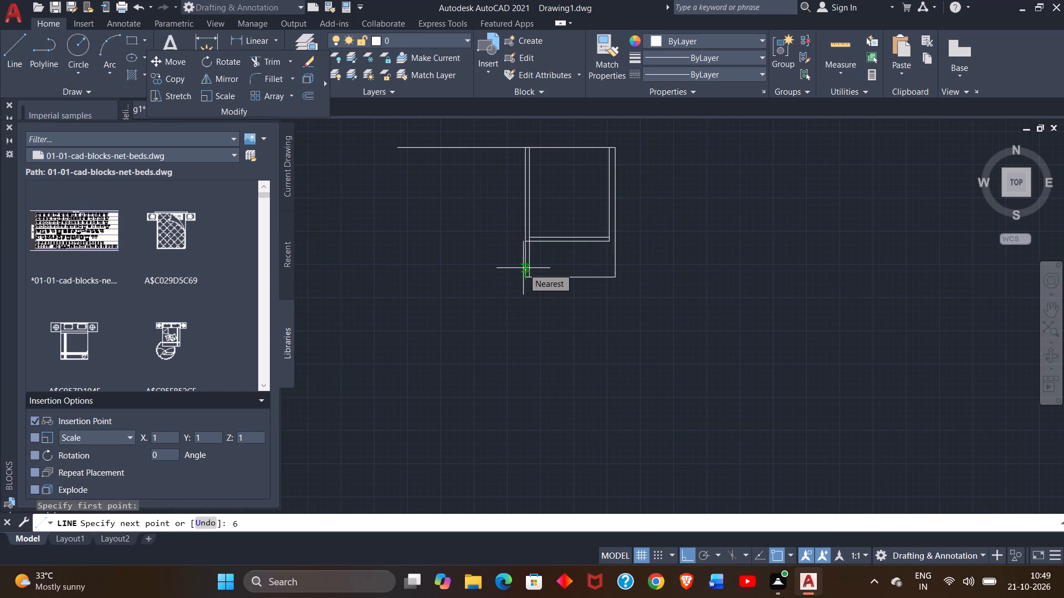
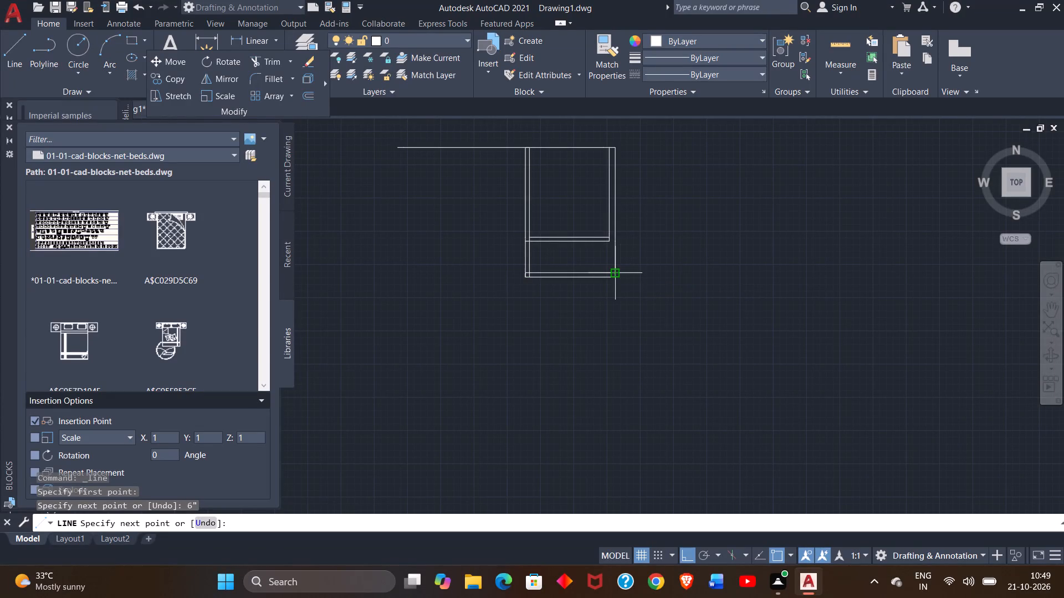
Continue the line from the 6" segment's top horizontally across the lower space to the outer right wall.
left_click(615, 270)
right_click(615, 270)
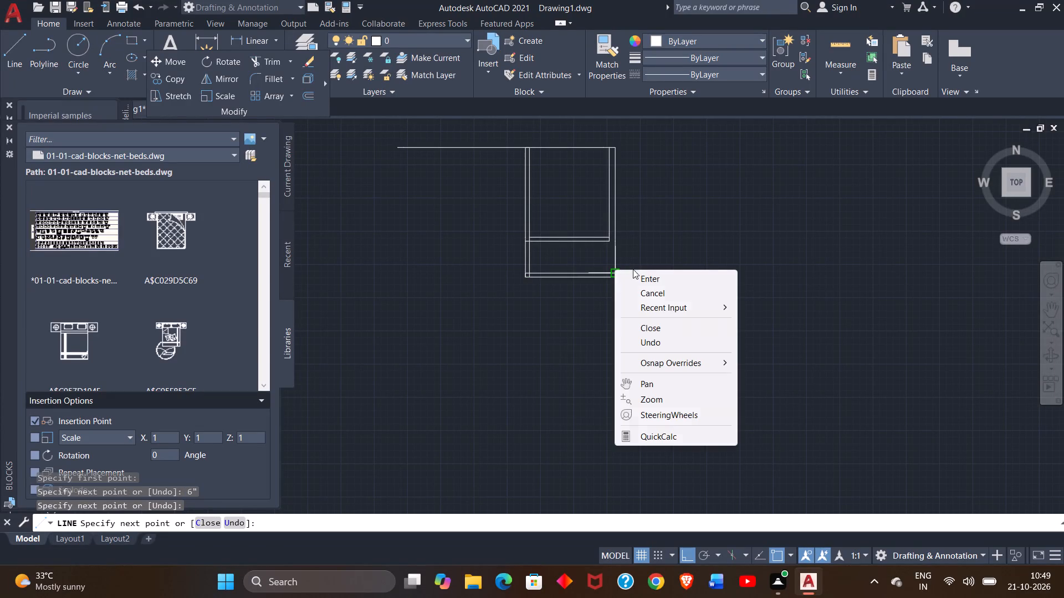
left_click(653, 274)
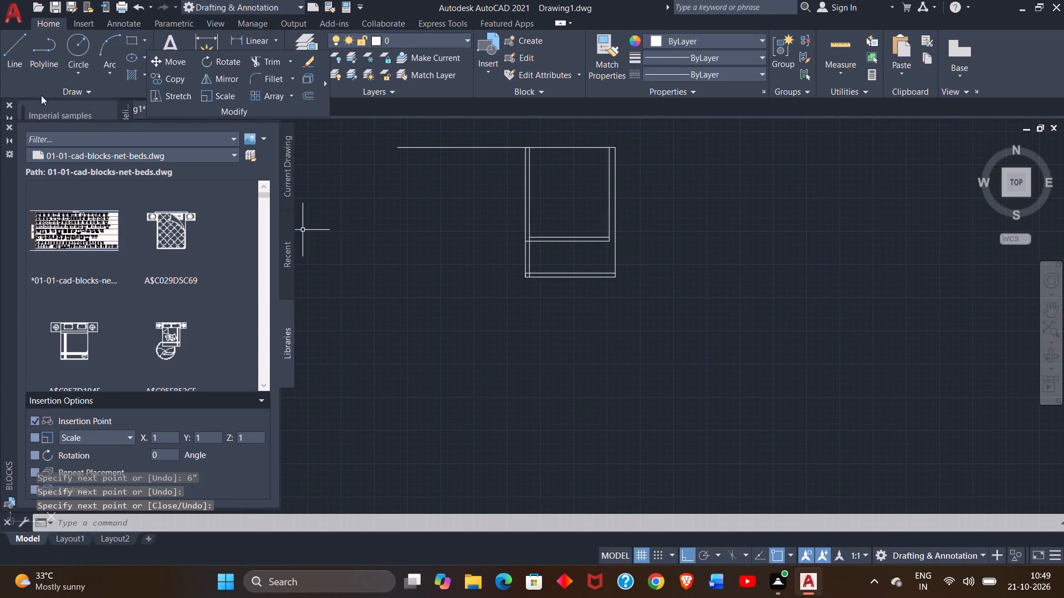
Extend the room's inner right wall line from its bottom wall straight down to the lower space's outer bottom line.
left_click(13, 71)
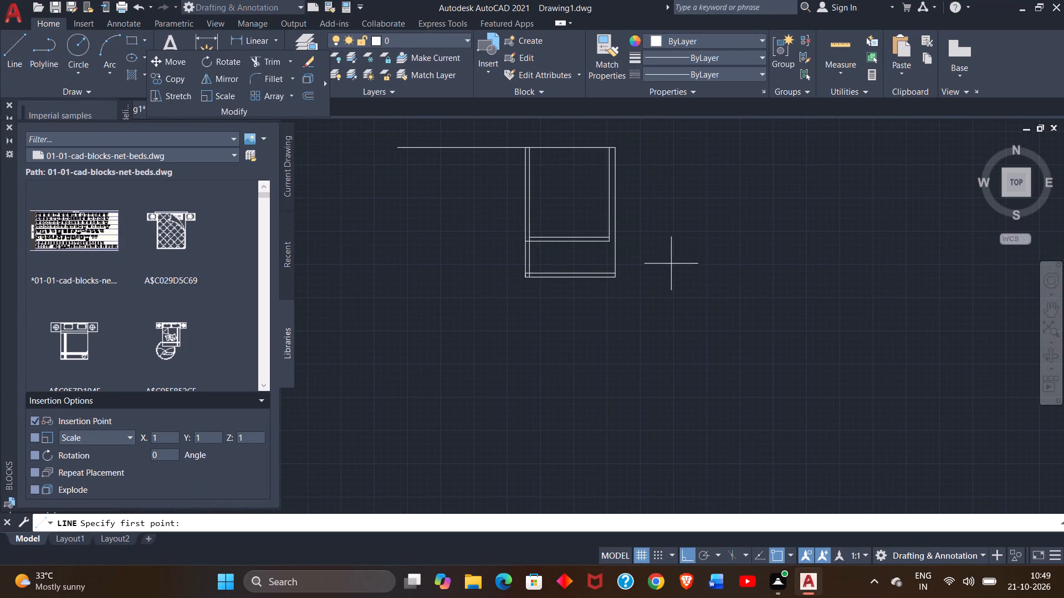
left_click_drag(609, 242, 620, 381)
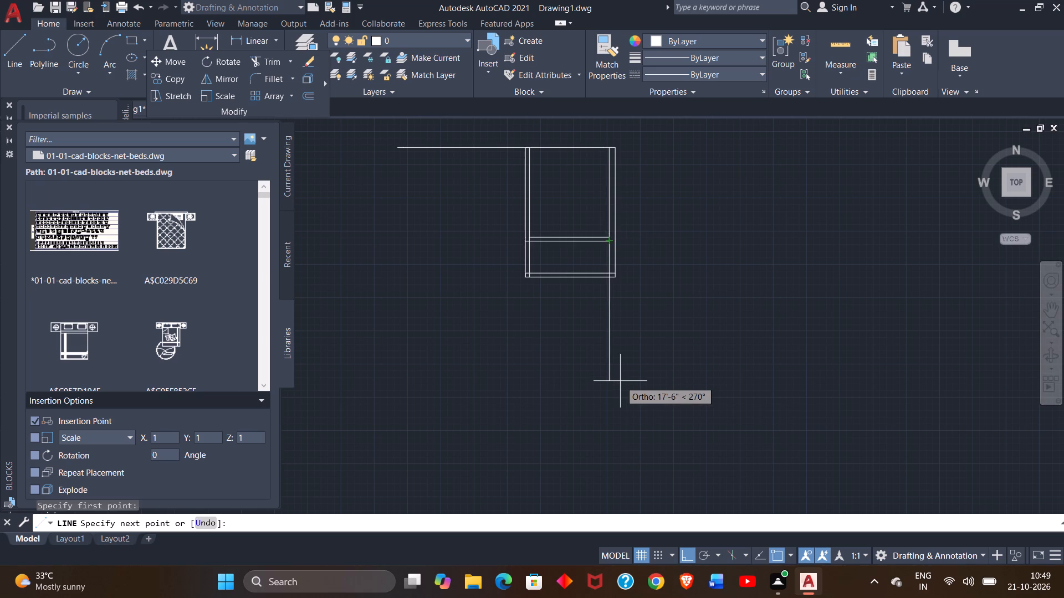
scroll(602, 311, "up", 2, "ctrl")
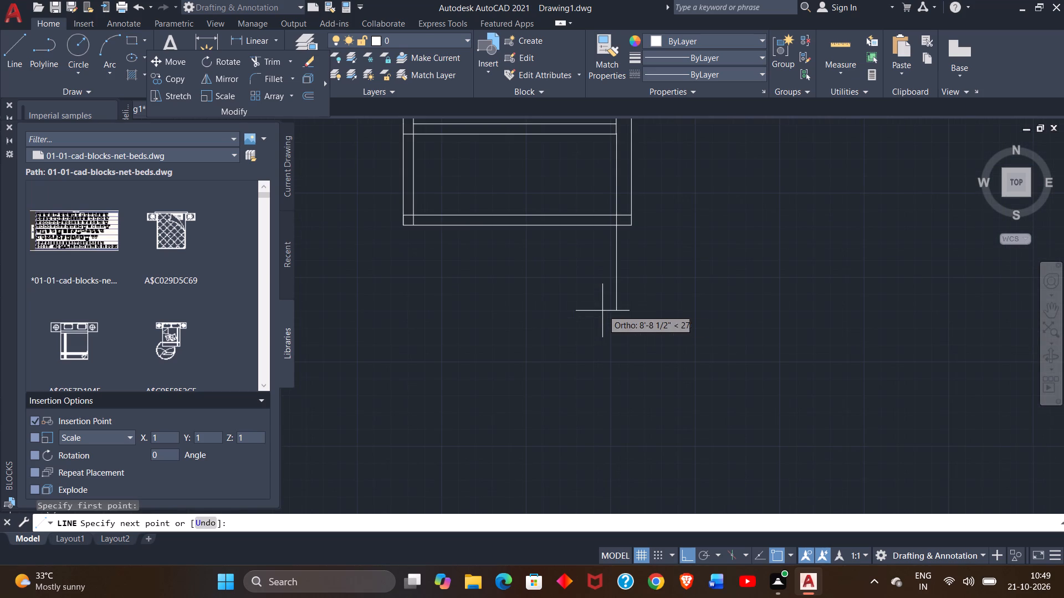
left_click(615, 226)
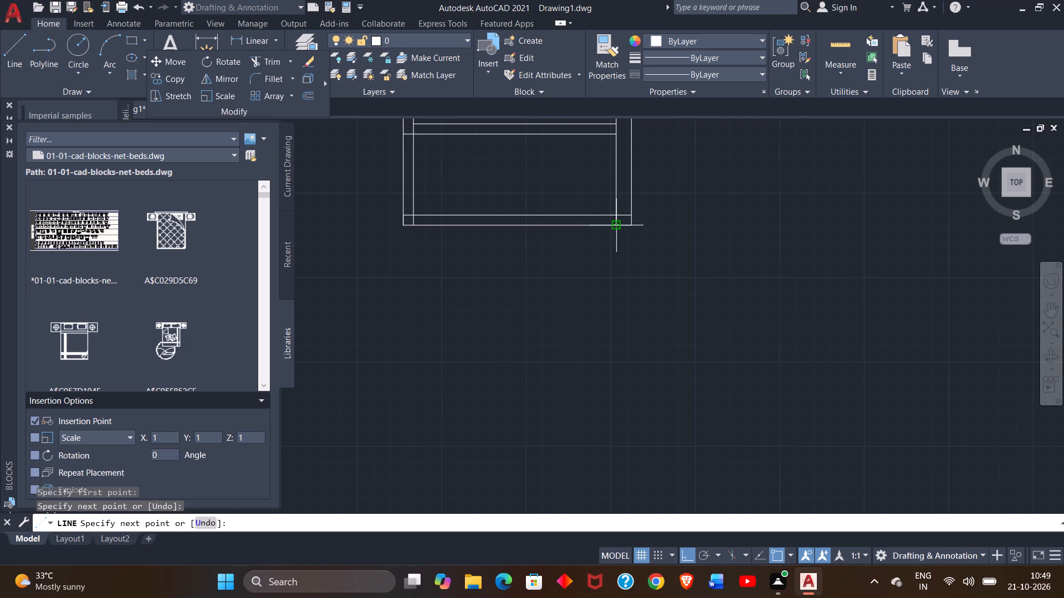
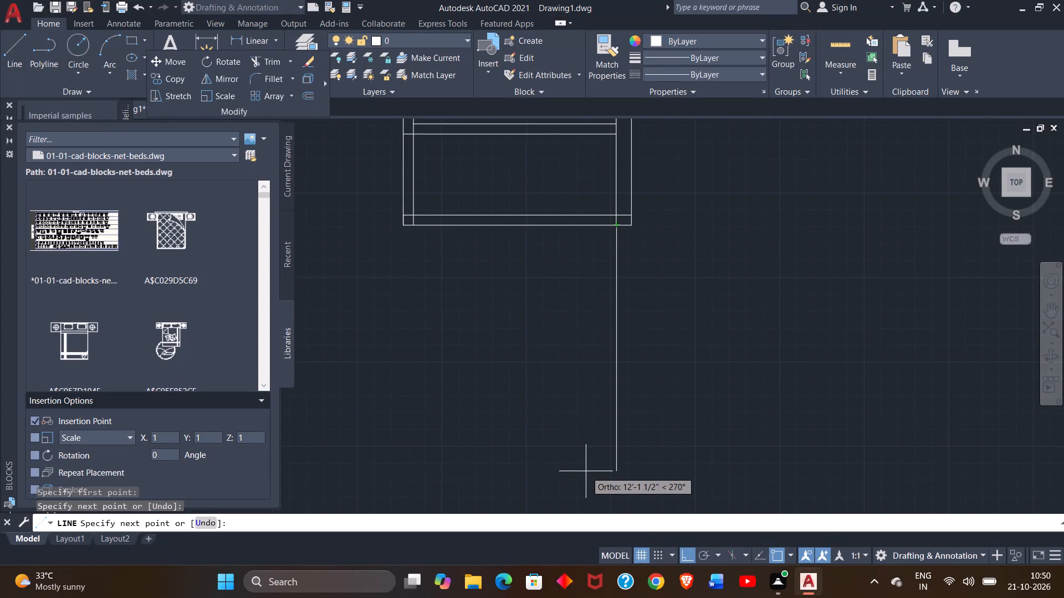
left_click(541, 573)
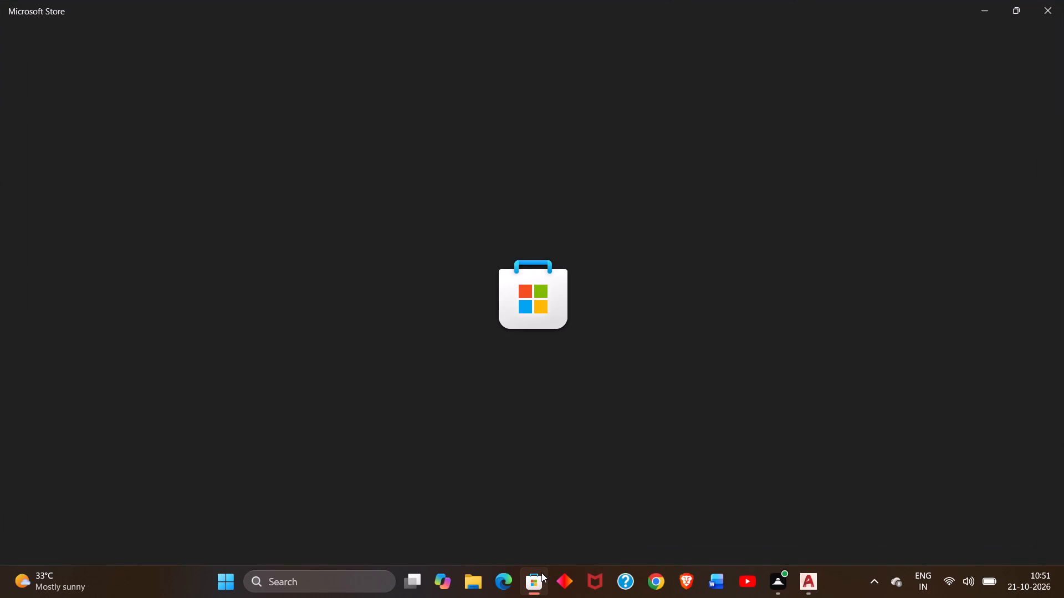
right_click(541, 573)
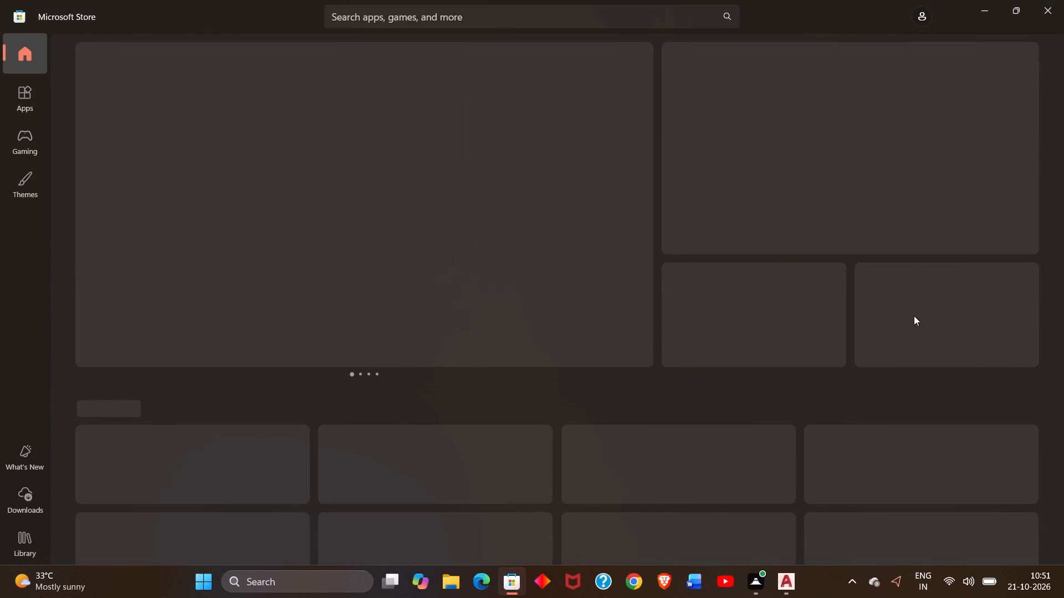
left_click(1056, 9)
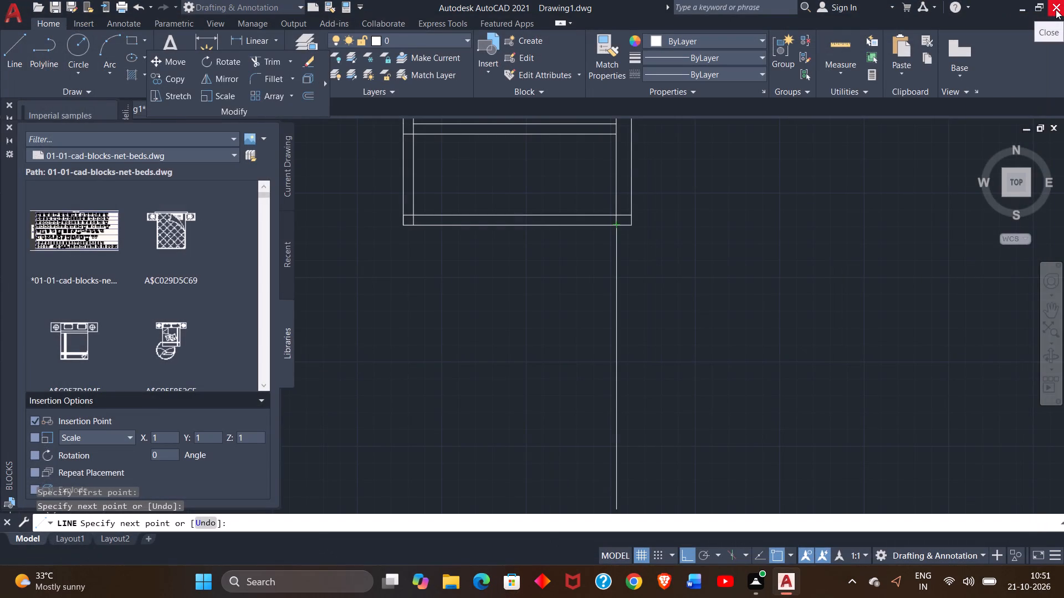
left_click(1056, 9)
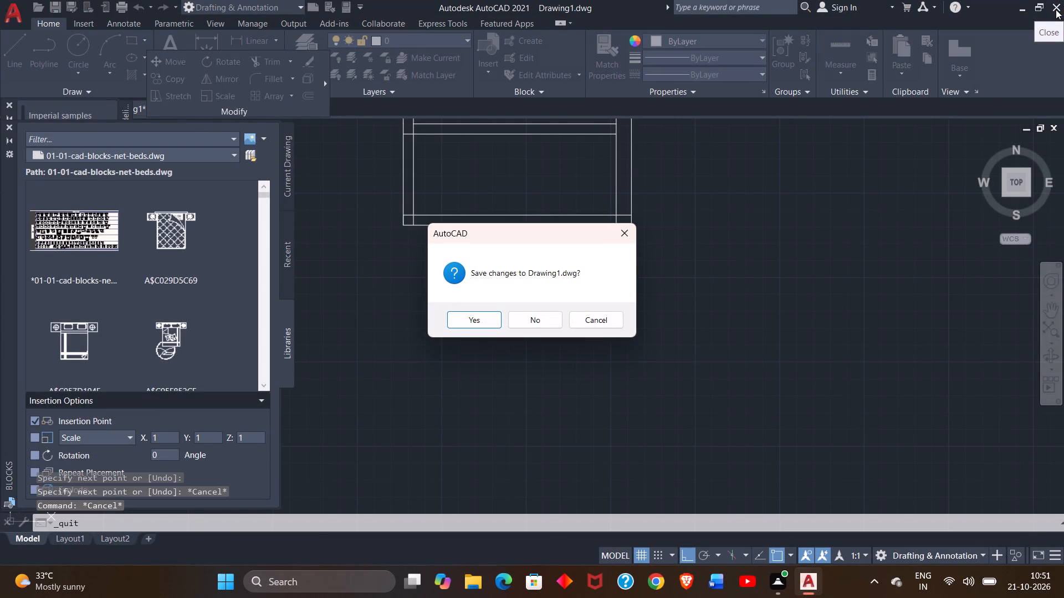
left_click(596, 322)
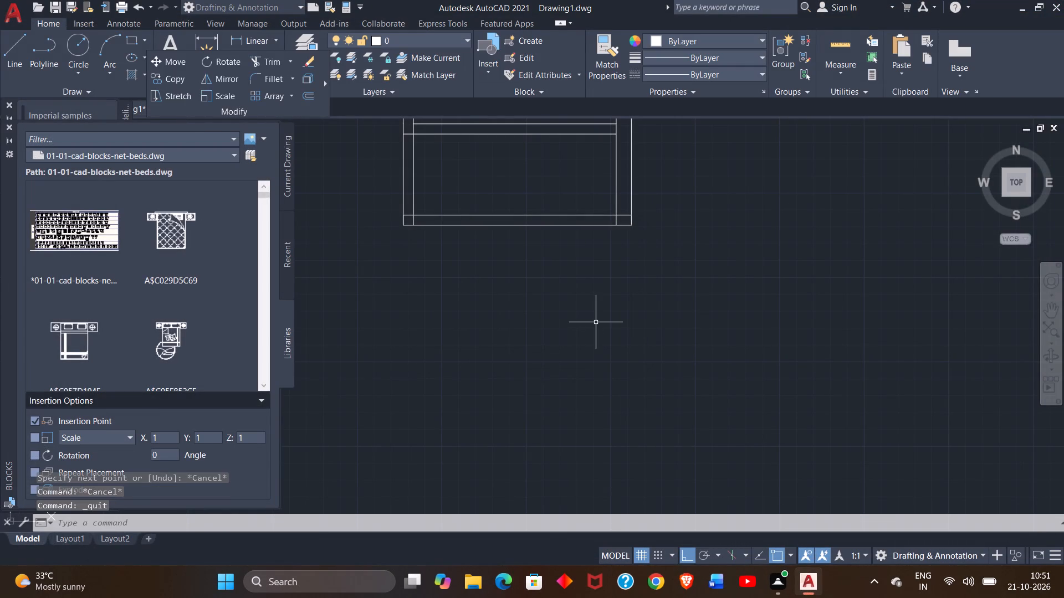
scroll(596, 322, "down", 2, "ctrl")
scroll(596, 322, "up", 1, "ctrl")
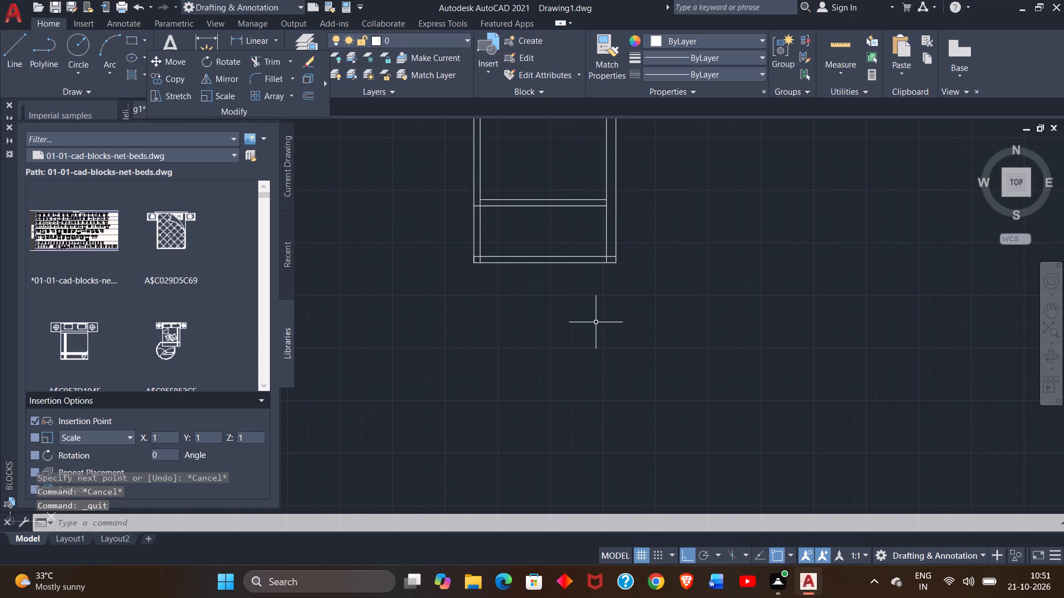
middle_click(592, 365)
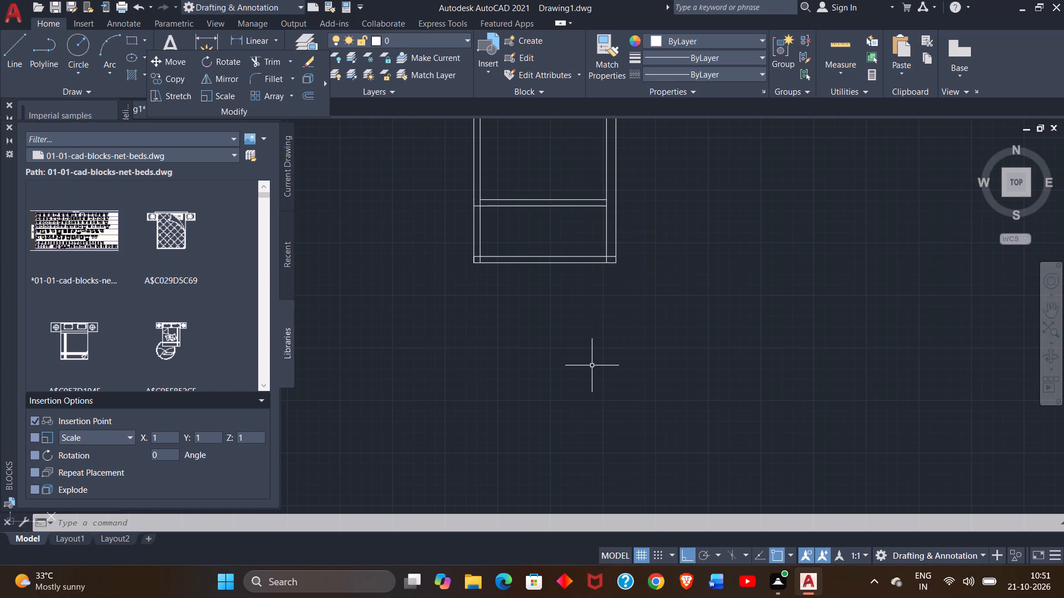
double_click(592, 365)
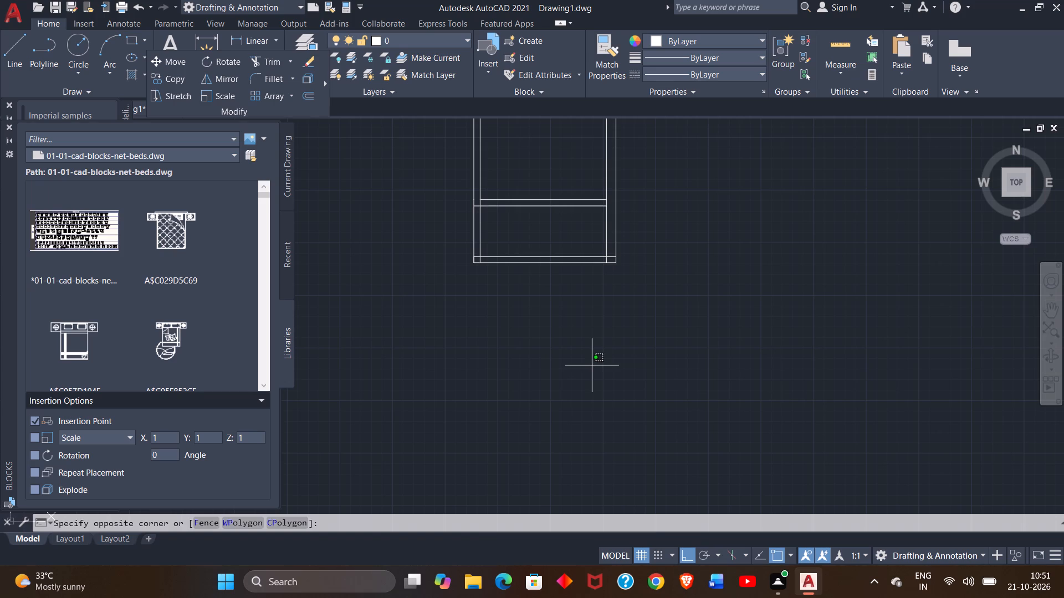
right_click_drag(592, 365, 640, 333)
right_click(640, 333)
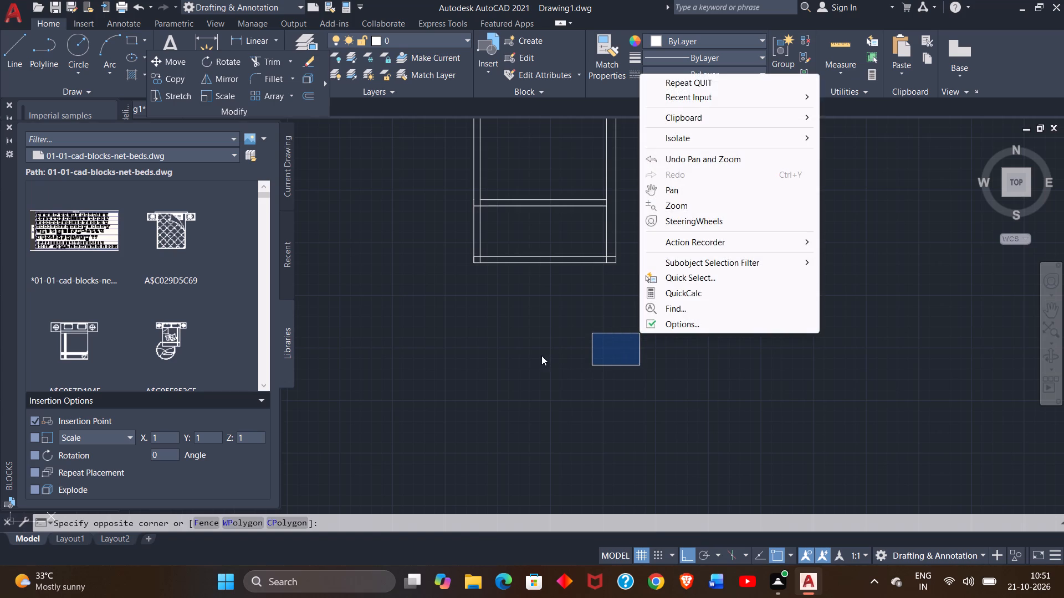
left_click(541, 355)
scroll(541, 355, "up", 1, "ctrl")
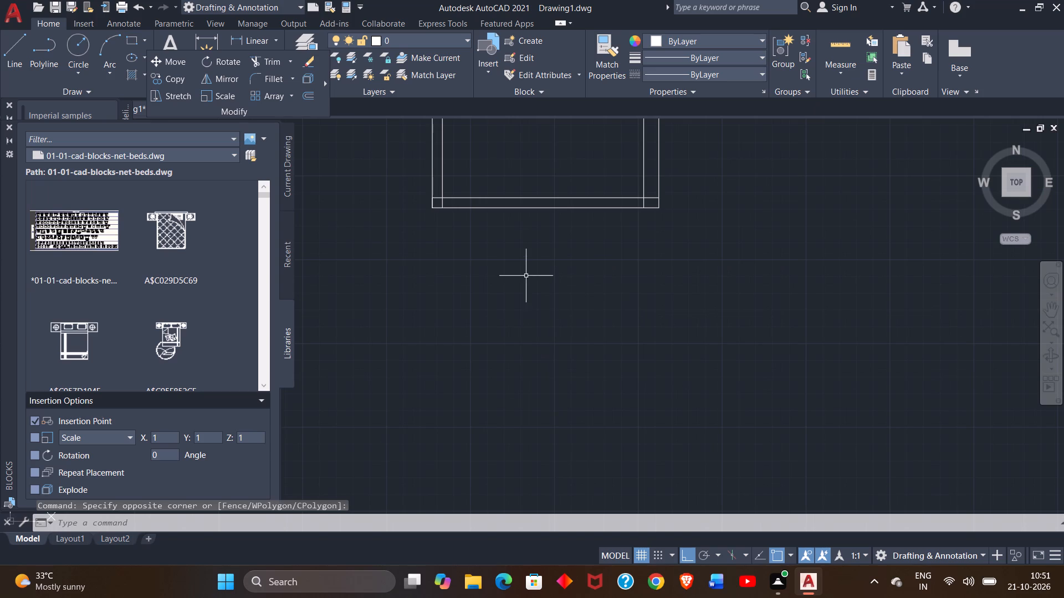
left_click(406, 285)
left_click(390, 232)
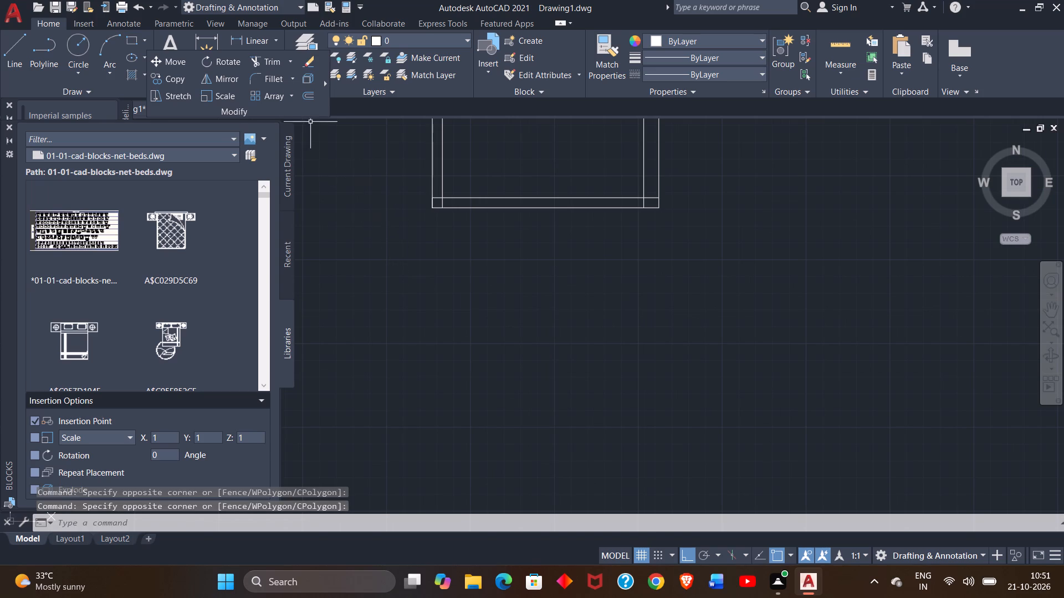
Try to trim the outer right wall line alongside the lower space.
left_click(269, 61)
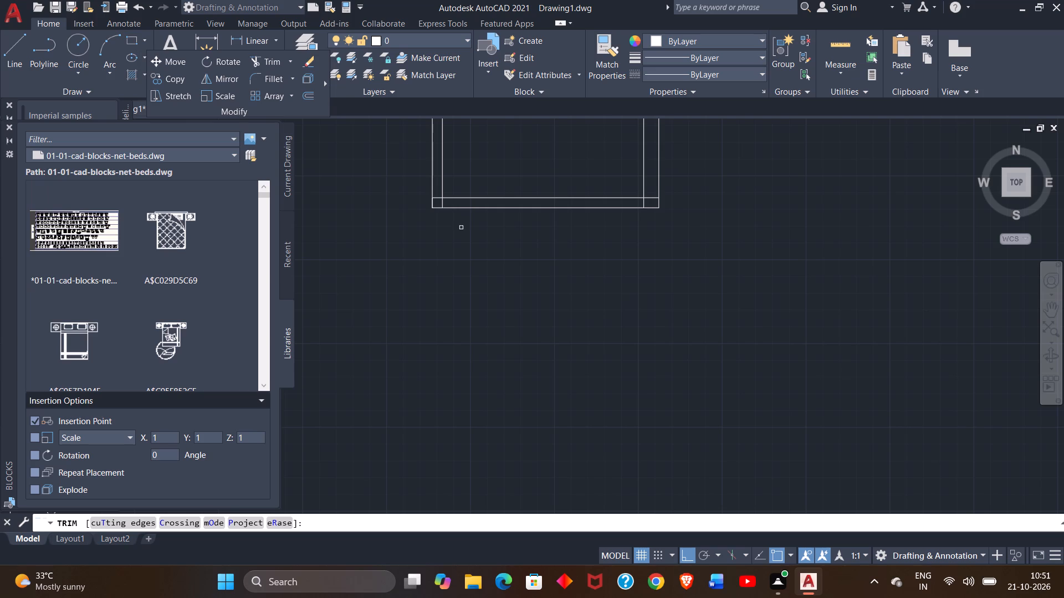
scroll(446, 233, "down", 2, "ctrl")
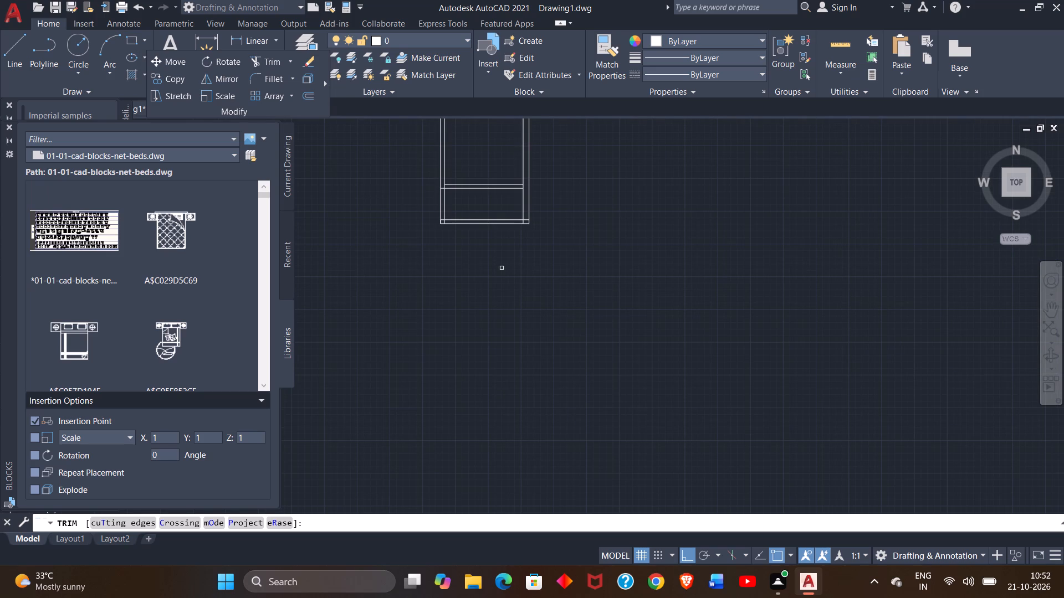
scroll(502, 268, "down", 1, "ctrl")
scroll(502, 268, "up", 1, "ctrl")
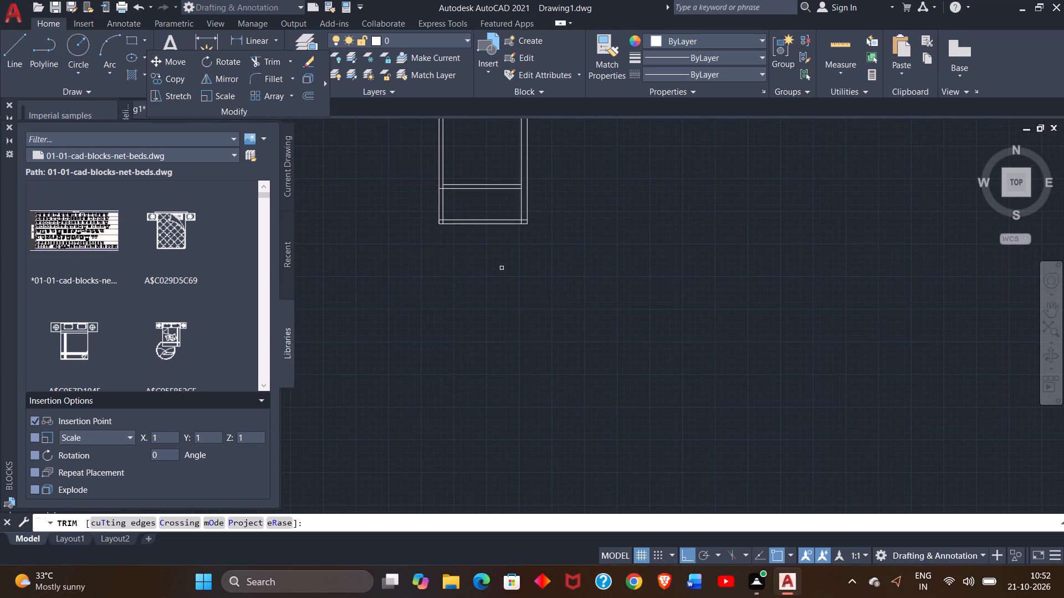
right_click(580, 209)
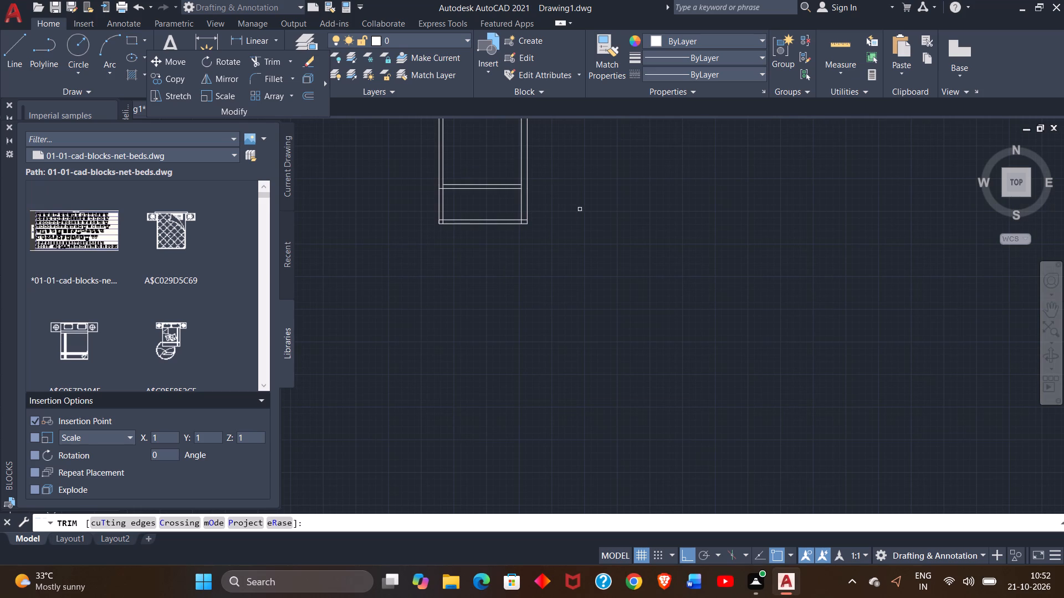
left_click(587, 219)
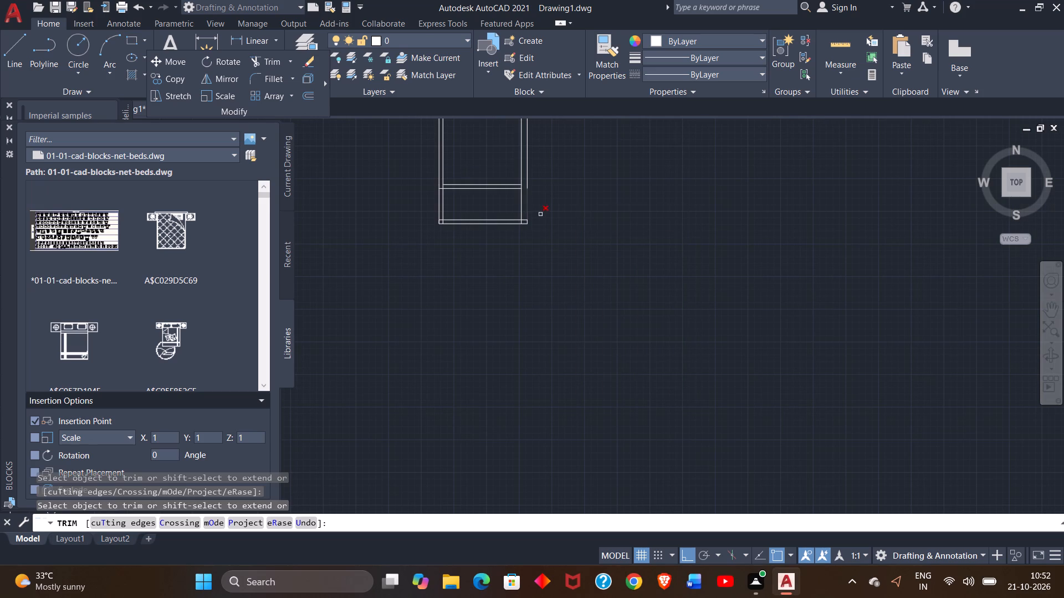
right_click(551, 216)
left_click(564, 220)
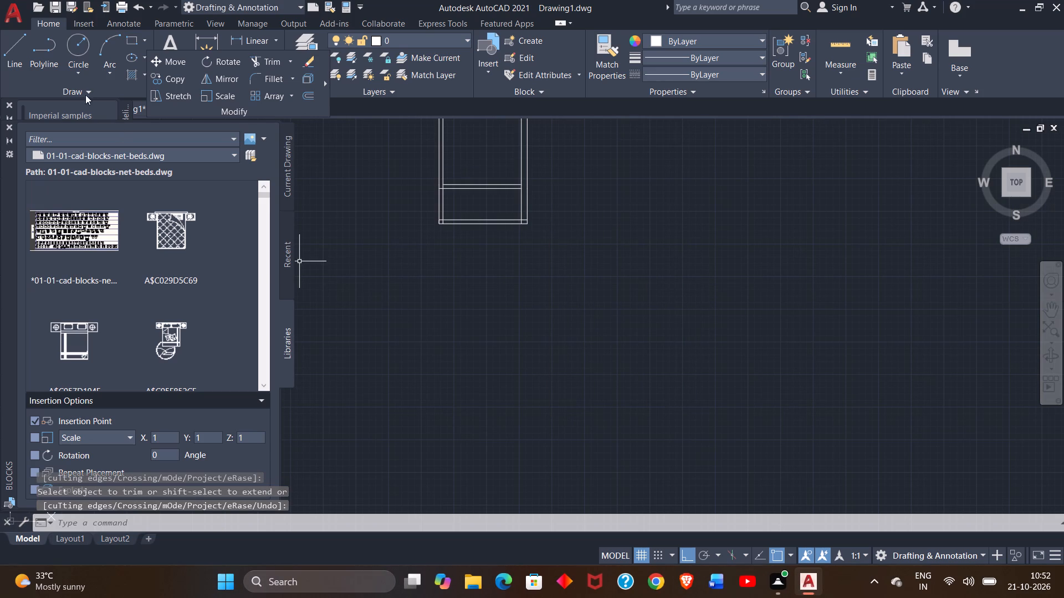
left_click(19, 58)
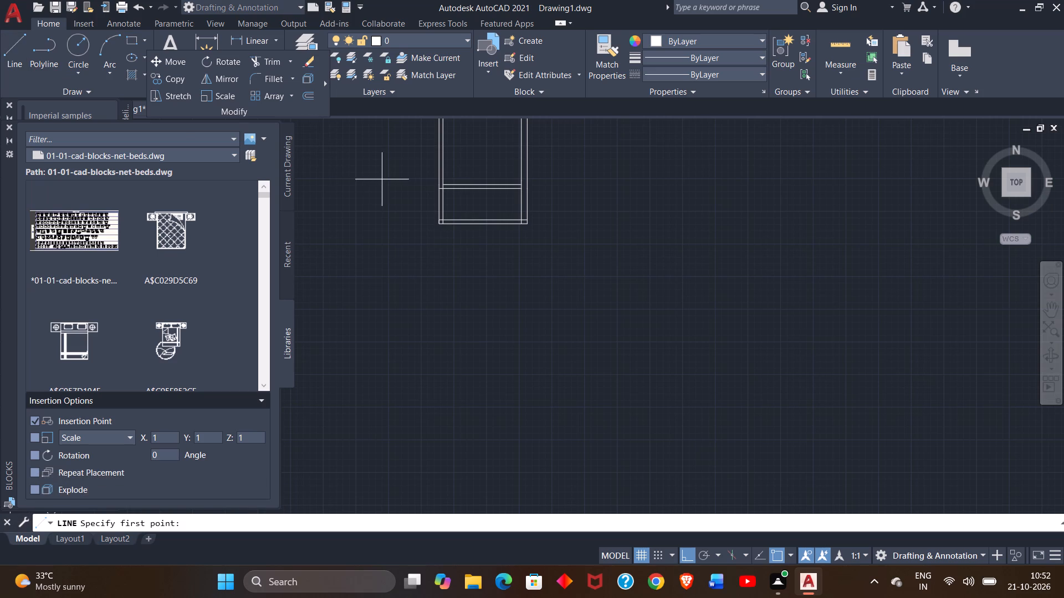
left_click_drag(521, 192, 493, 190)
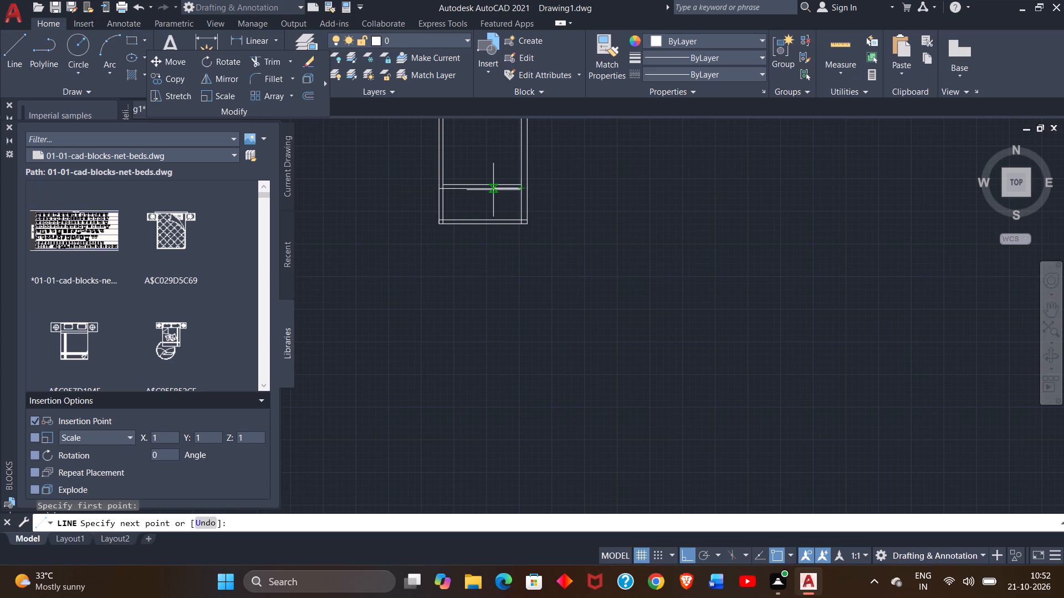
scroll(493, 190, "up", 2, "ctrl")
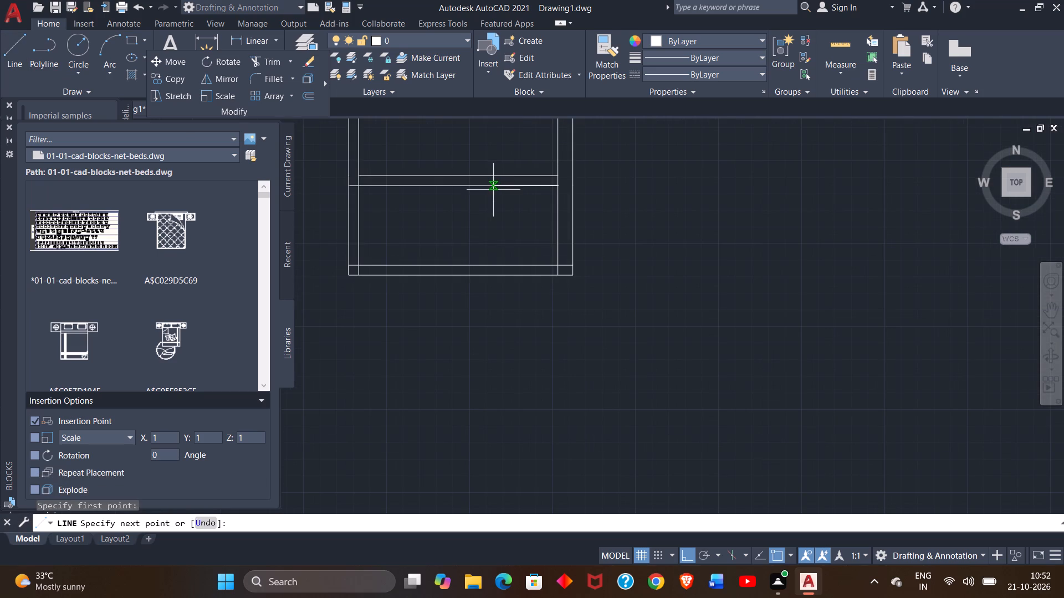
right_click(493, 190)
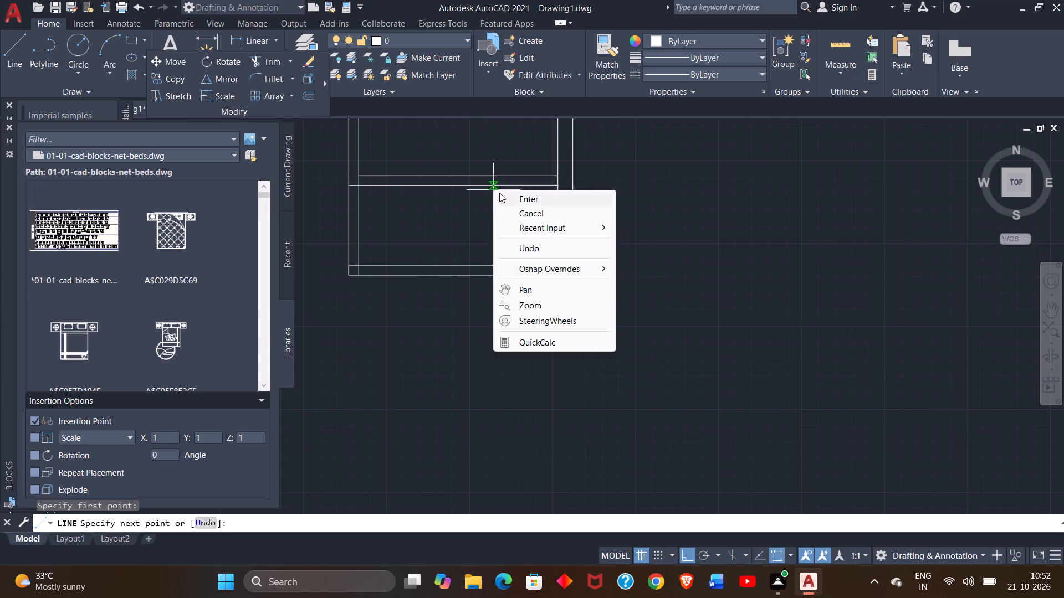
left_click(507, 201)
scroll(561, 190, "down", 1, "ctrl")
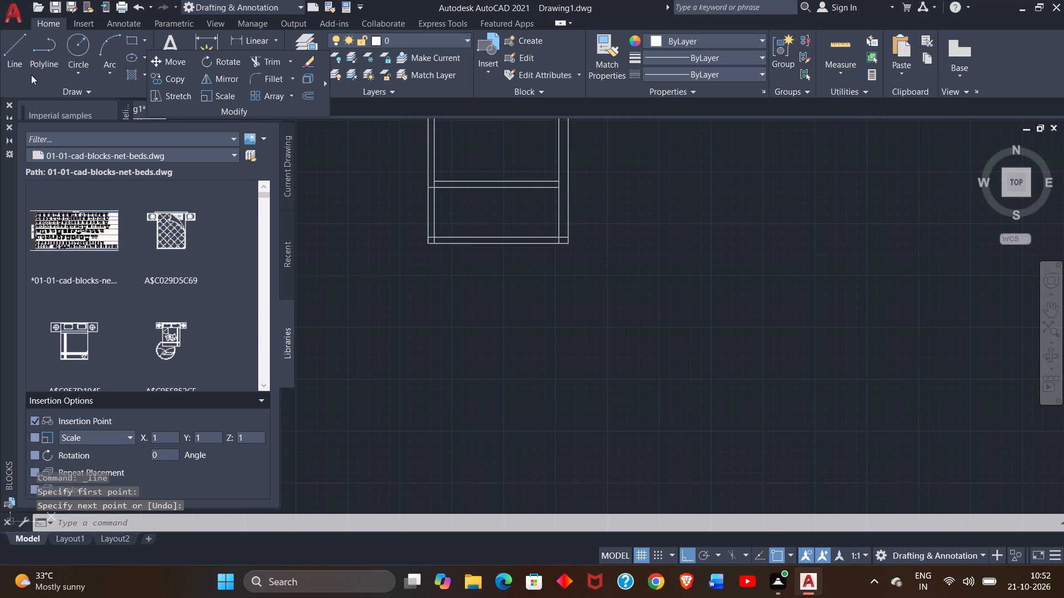
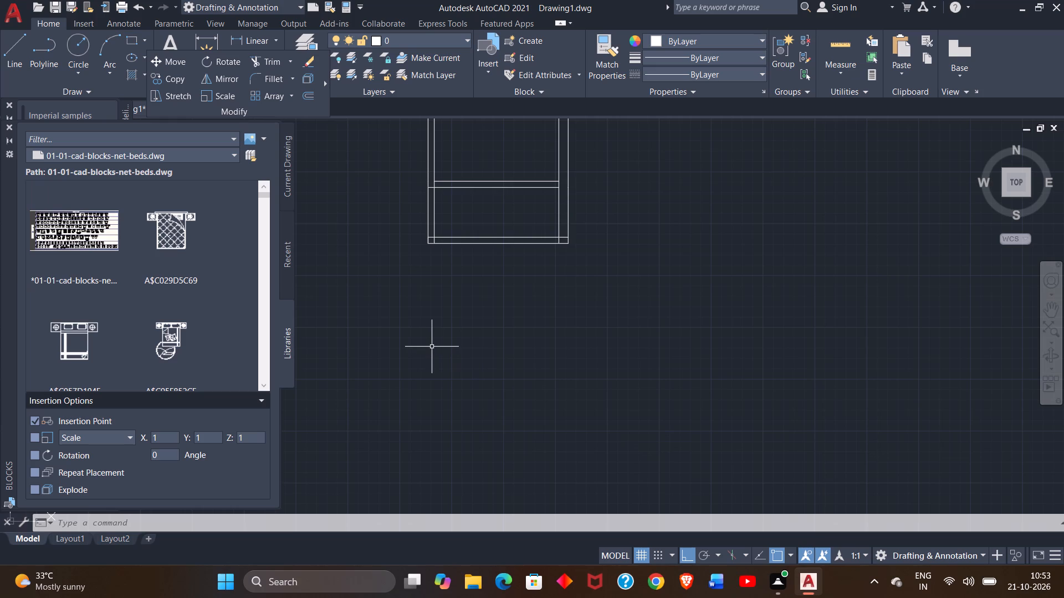
Draw a 9" thick vertical partition across the lower space, starting 5' from its left inner wall and reaching the bottom wall's inner line.
left_click(8, 53)
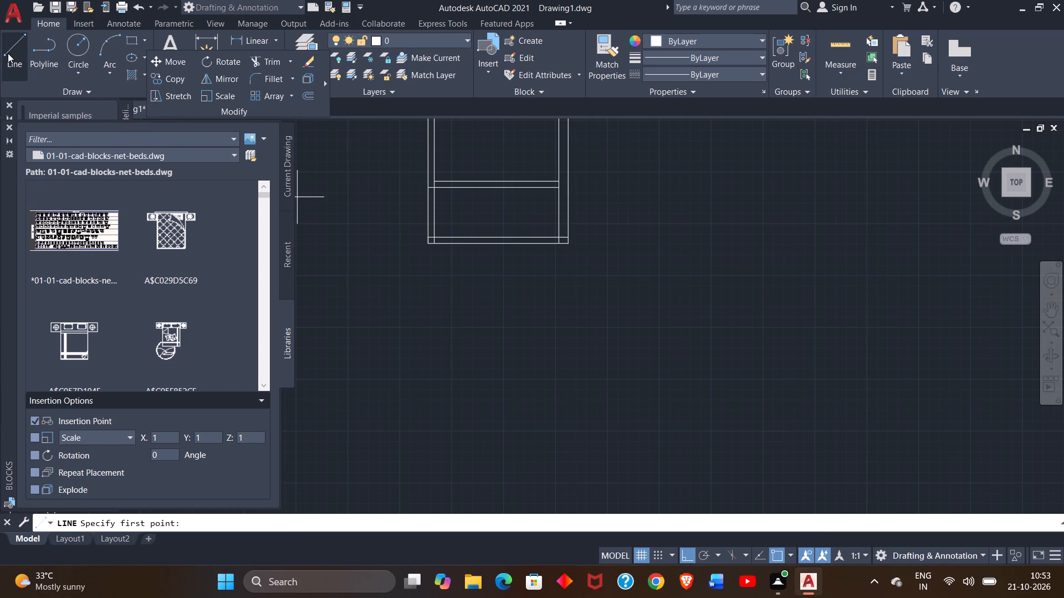
left_click(436, 189)
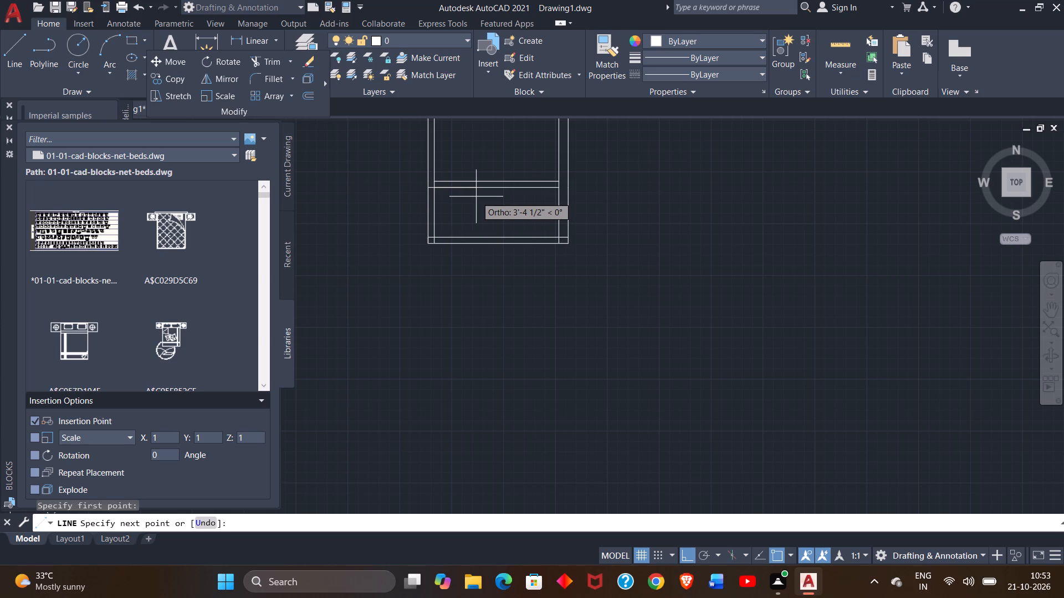
type("5'")
key("Return")
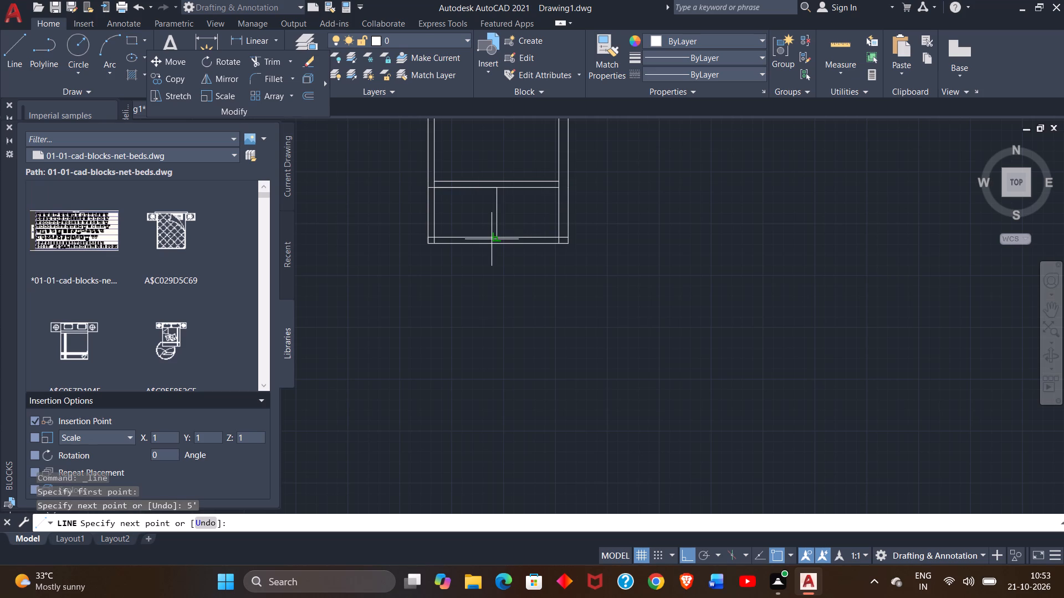
scroll(492, 239, "up", 1, "ctrl")
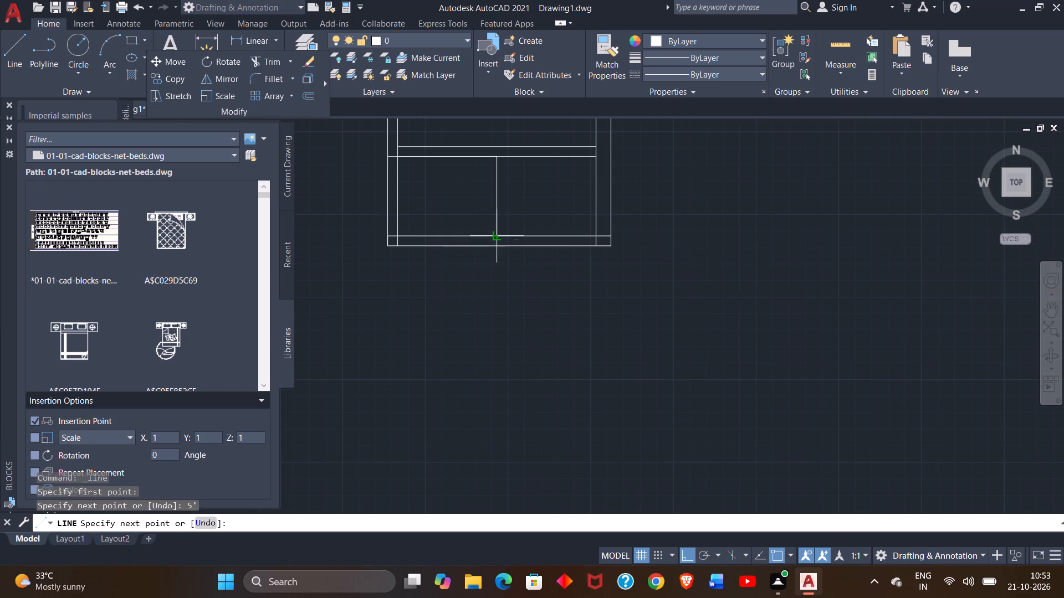
left_click(500, 234)
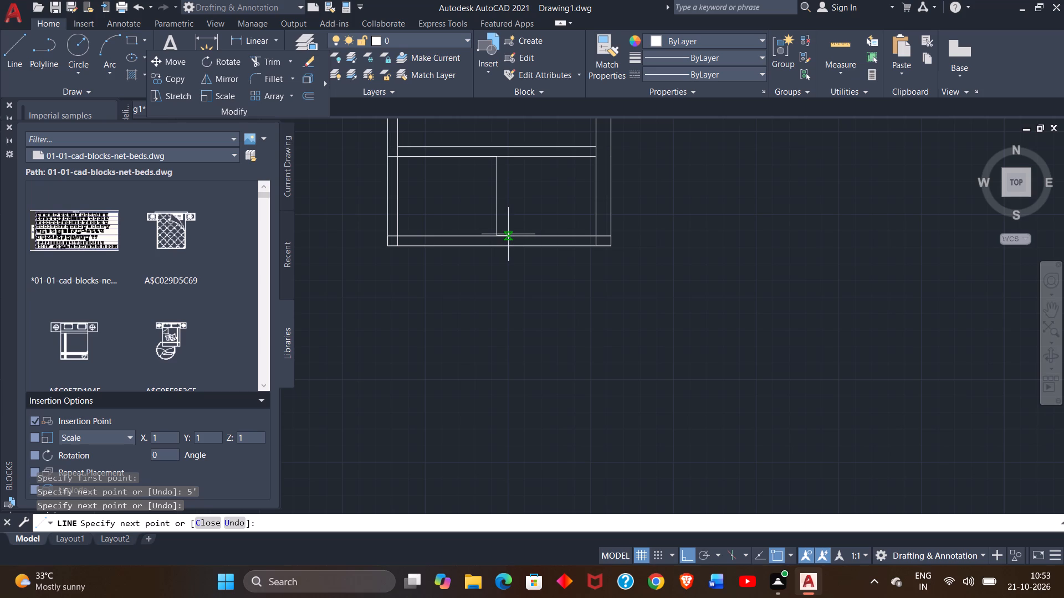
key("9")
key("shift+quotedbl")
key("Return")
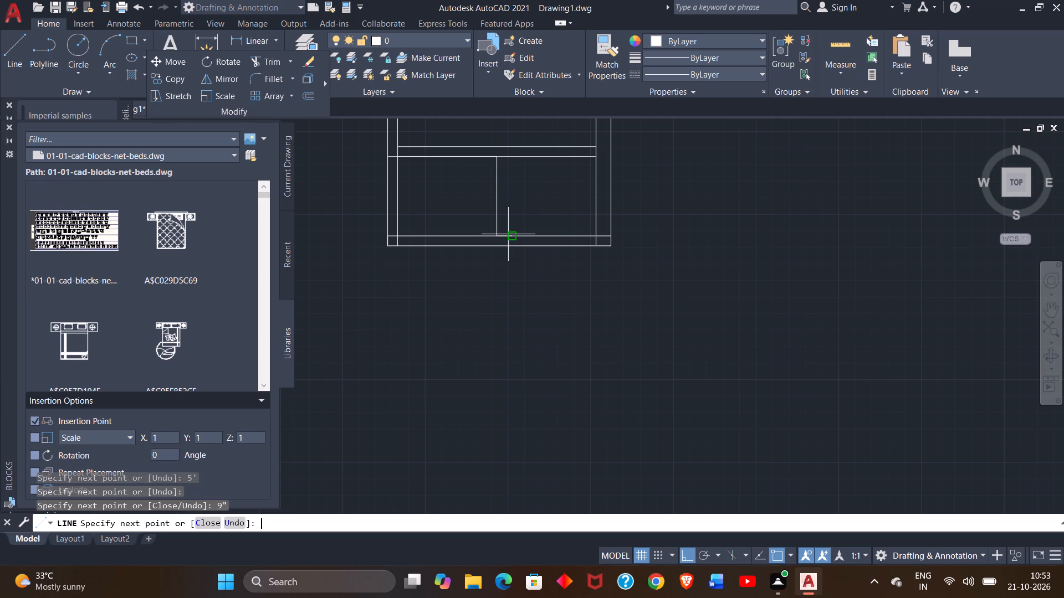
left_click(508, 157)
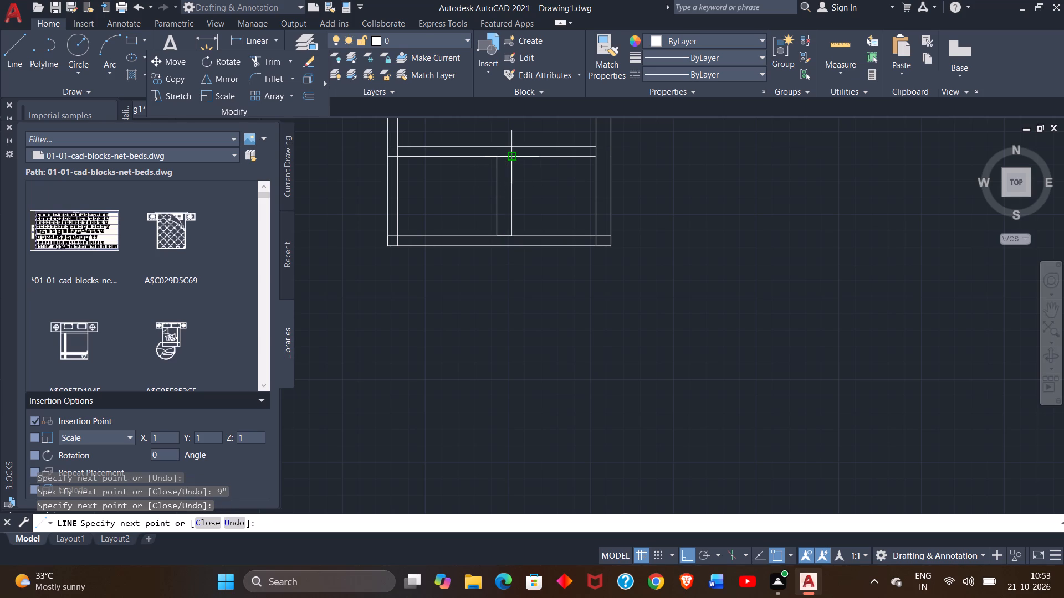
right_click(508, 157)
left_click(525, 163)
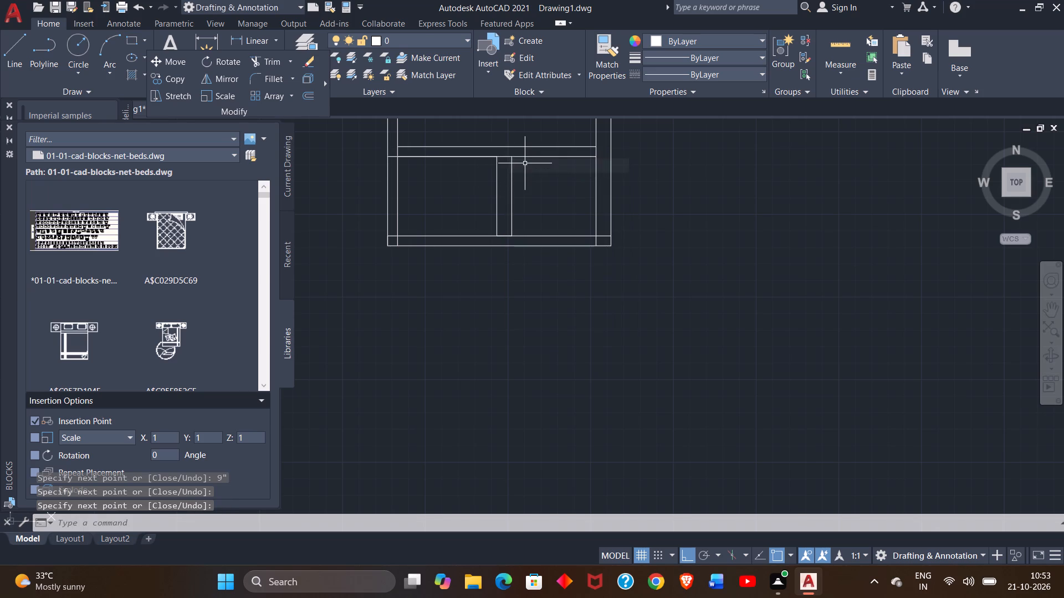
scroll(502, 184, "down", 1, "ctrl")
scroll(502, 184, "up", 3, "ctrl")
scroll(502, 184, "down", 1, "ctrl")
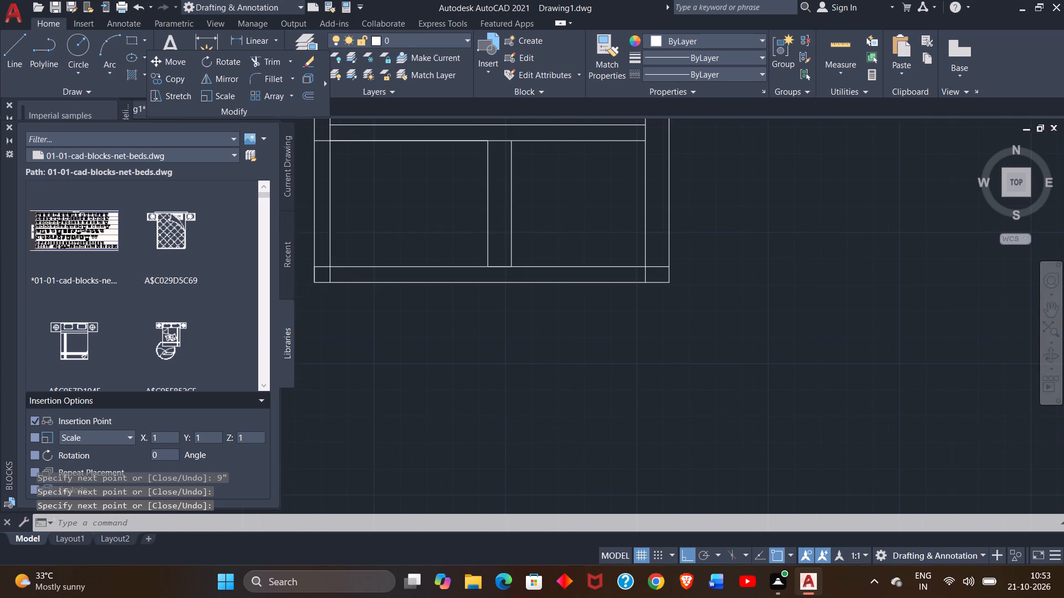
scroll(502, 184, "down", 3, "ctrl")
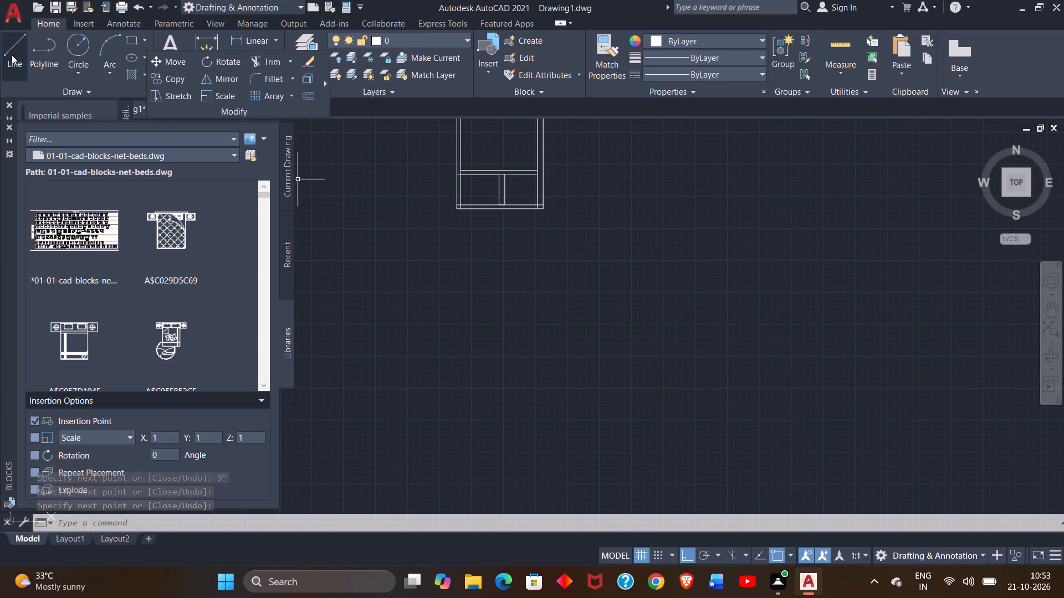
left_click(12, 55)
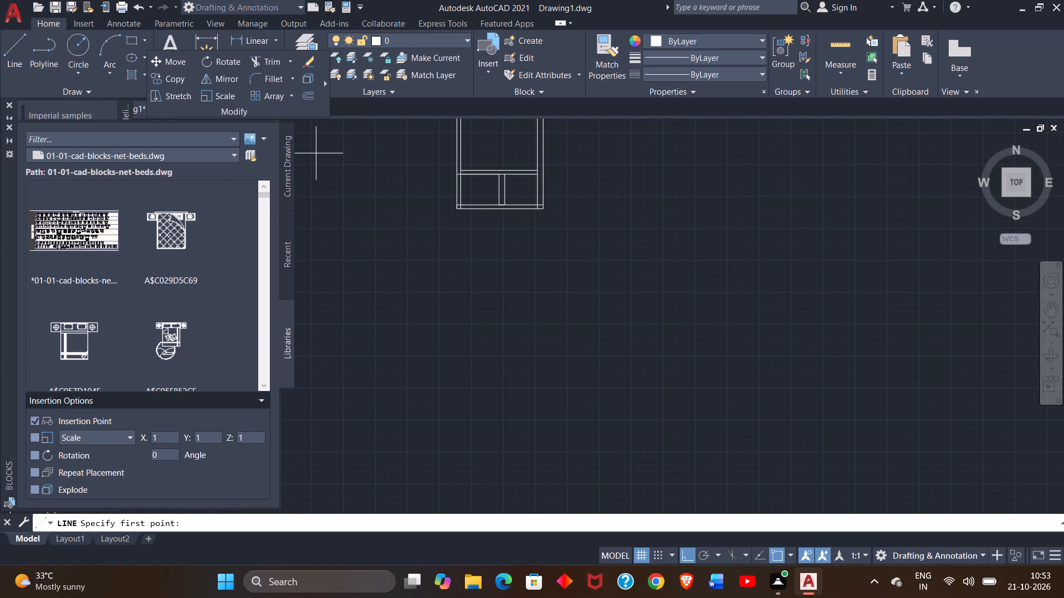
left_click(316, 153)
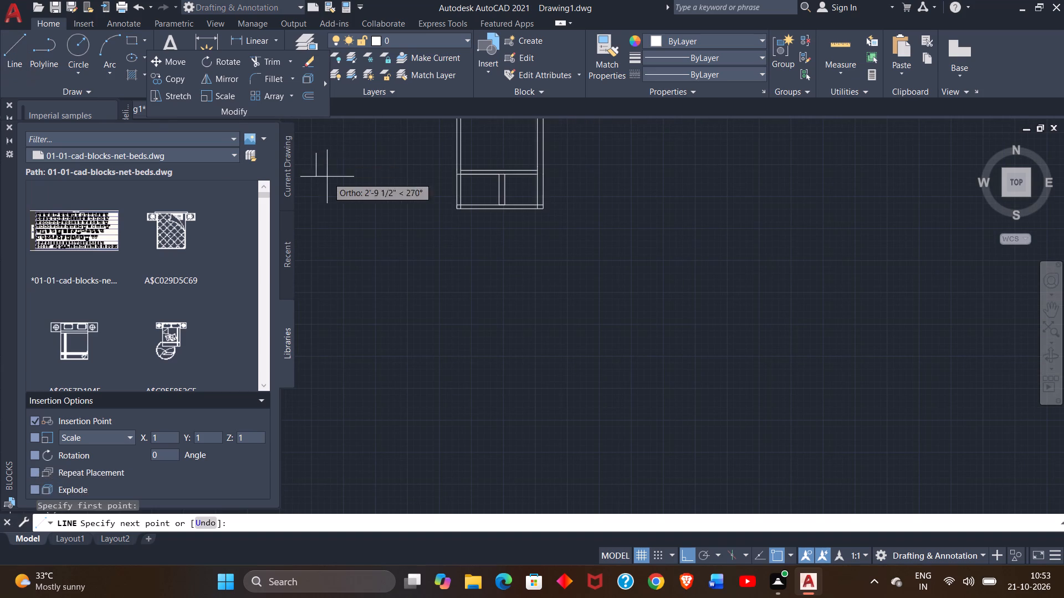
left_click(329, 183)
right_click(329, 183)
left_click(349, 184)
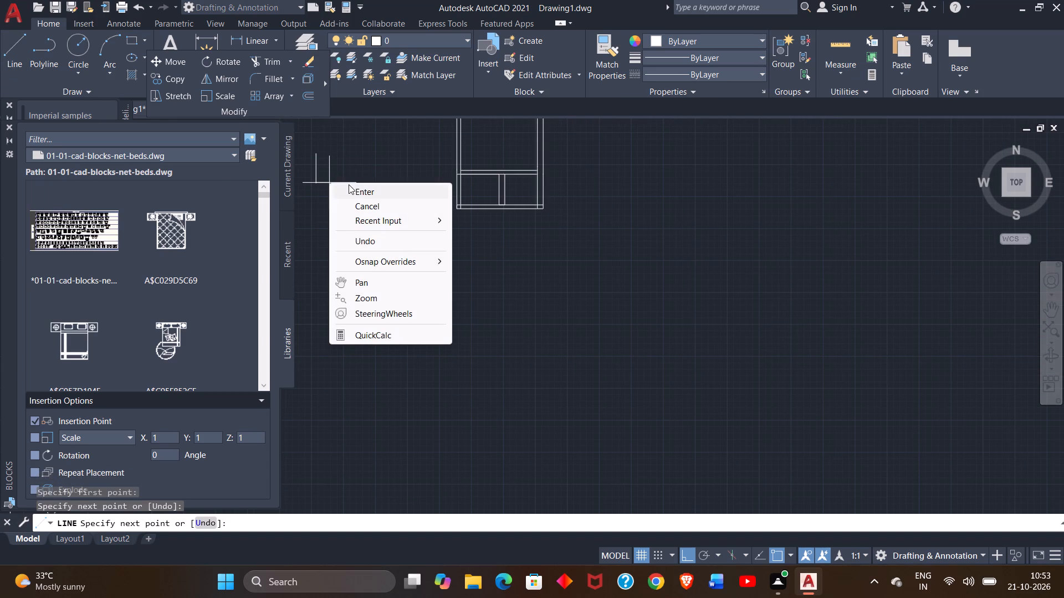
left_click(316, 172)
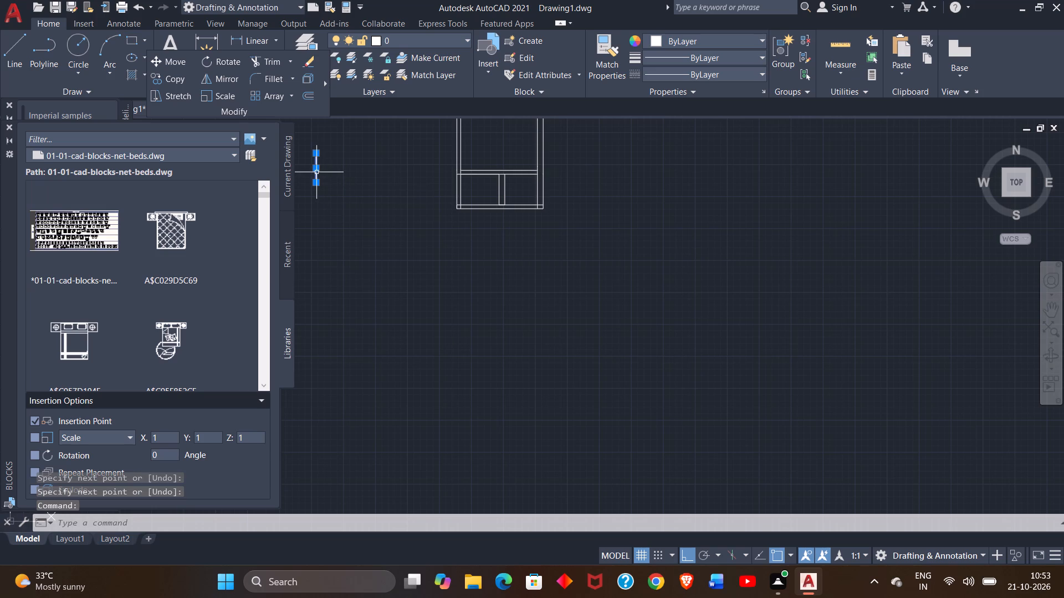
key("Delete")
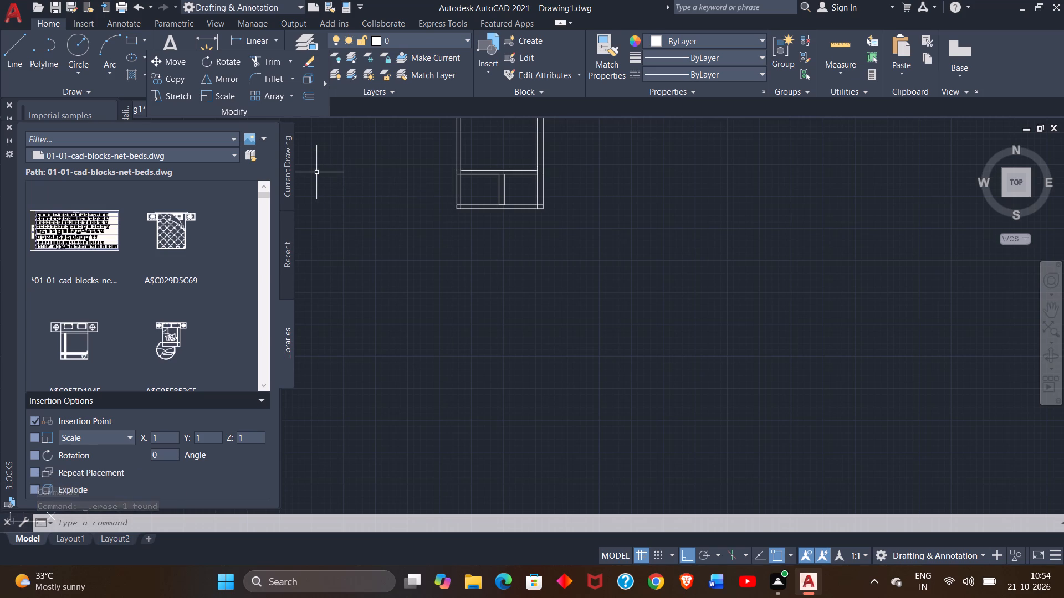
Extend the outer right wall straight down from the lower space's bottom right corner with consecutive line segments of 8', 6" and 9'8".
scroll(316, 172, "down", 3, "ctrl")
scroll(316, 172, "up", 3, "ctrl")
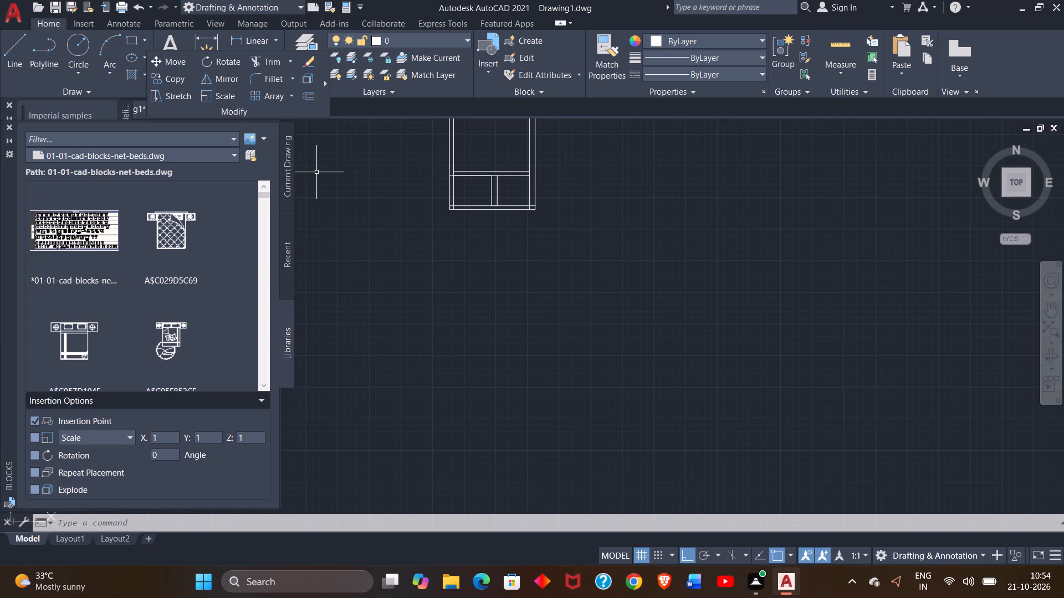
left_click(11, 43)
left_click_drag(535, 206, 539, 267)
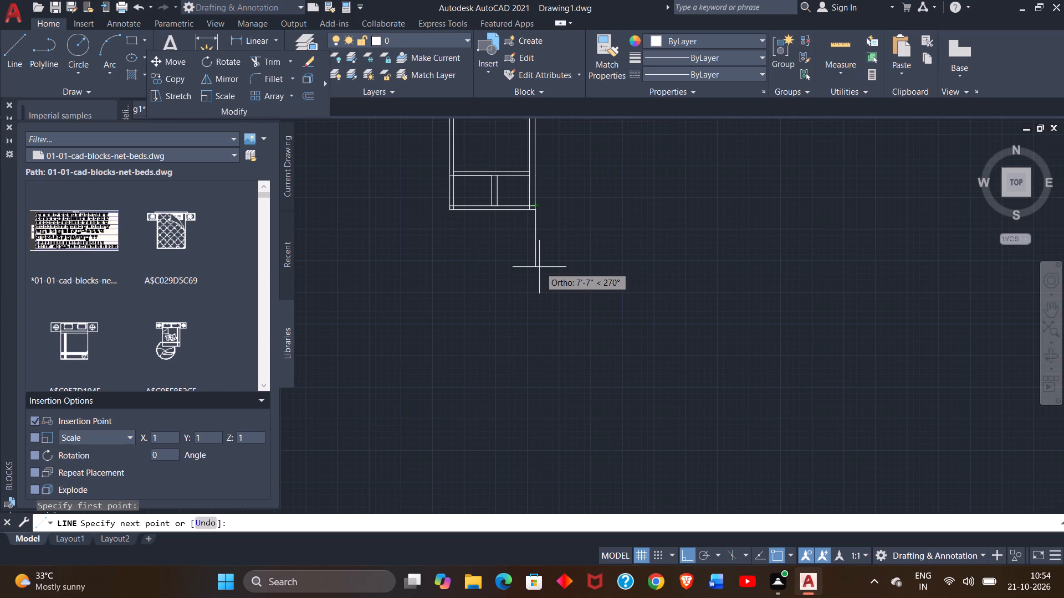
type("8'")
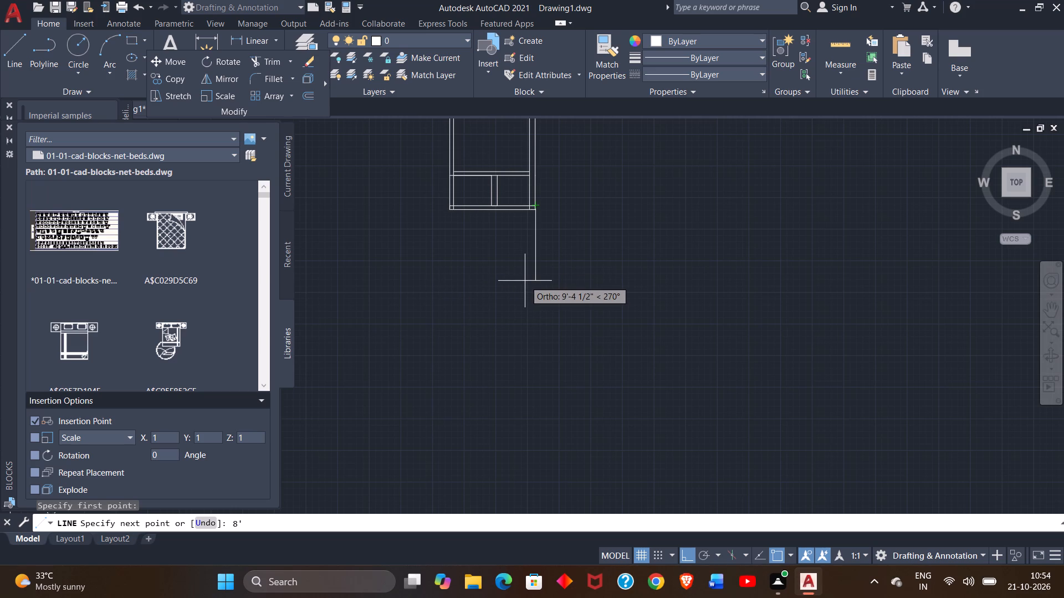
key("Return")
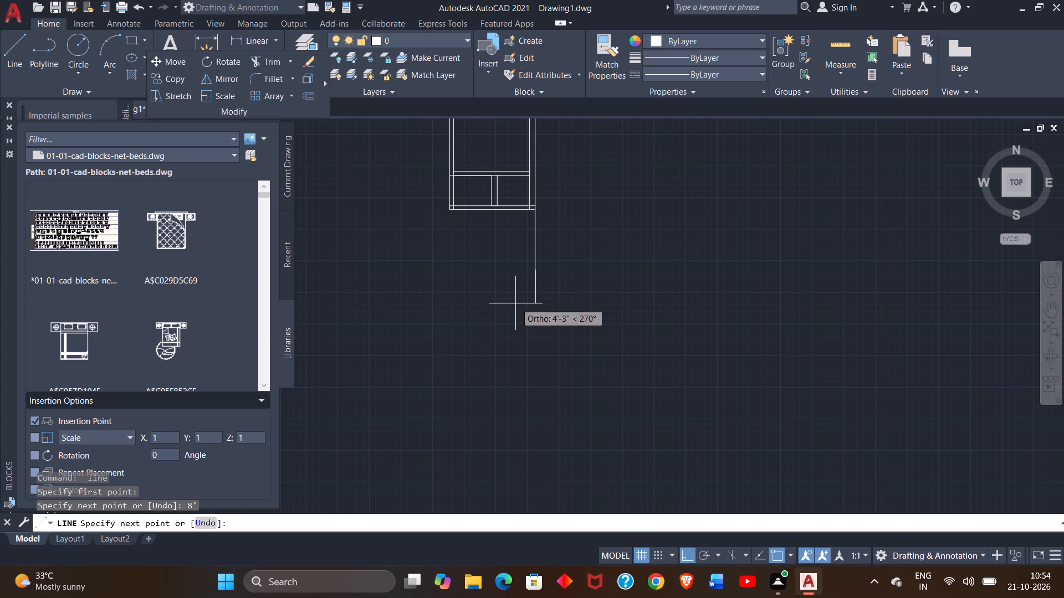
key("6")
key("shift+quotedbl")
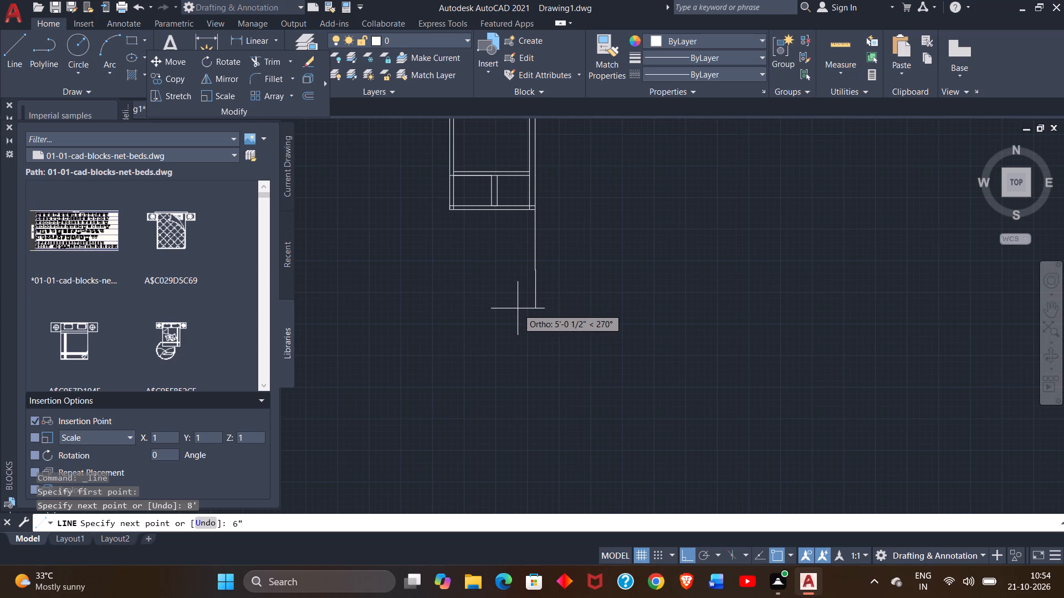
key("Return")
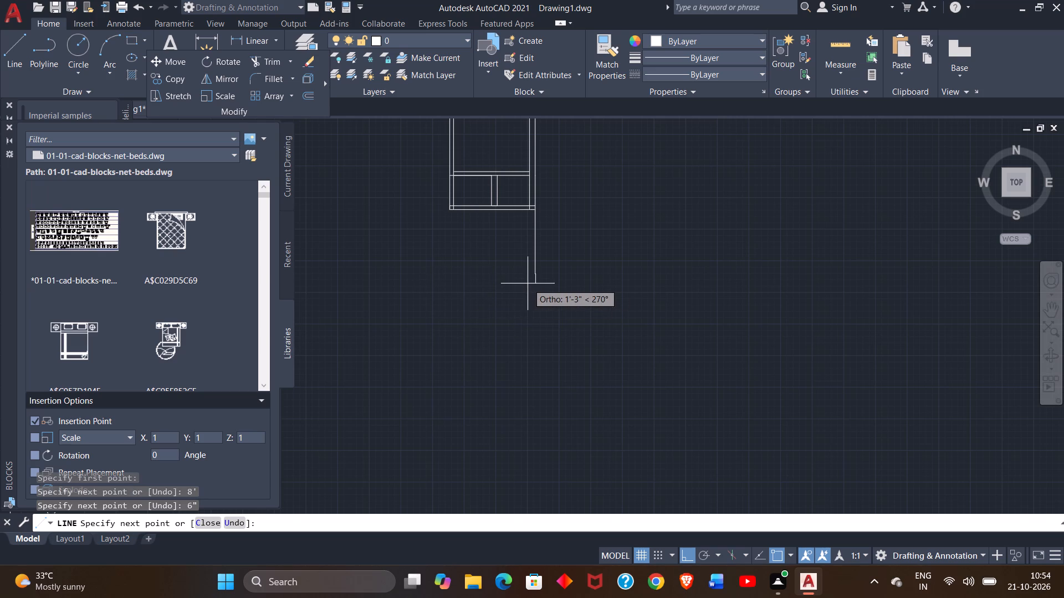
scroll(528, 283, "up", 4, "ctrl")
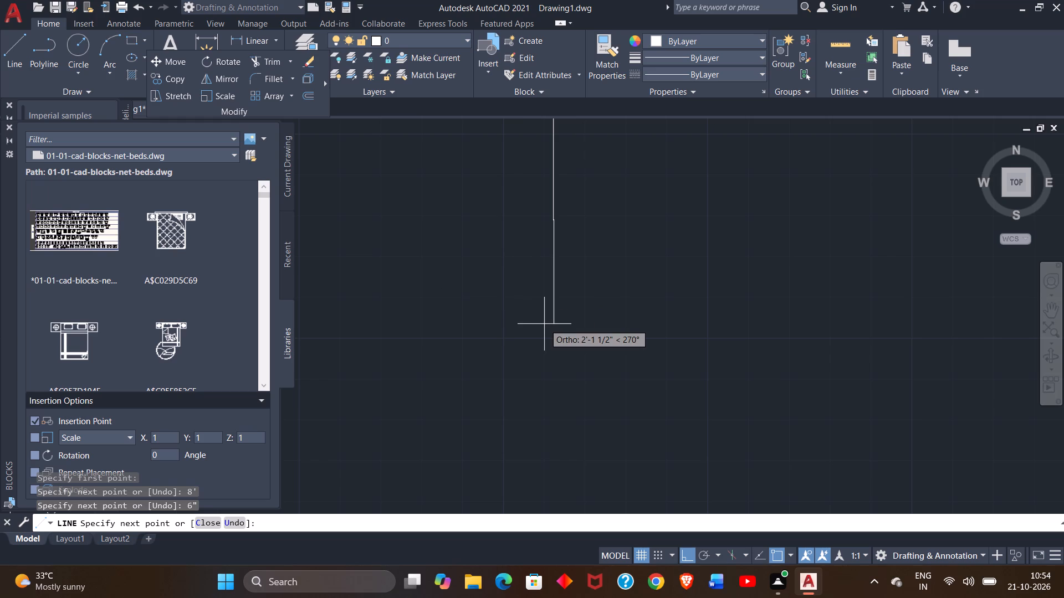
type("9'")
key("8")
key("shift+quotedbl")
key("Return")
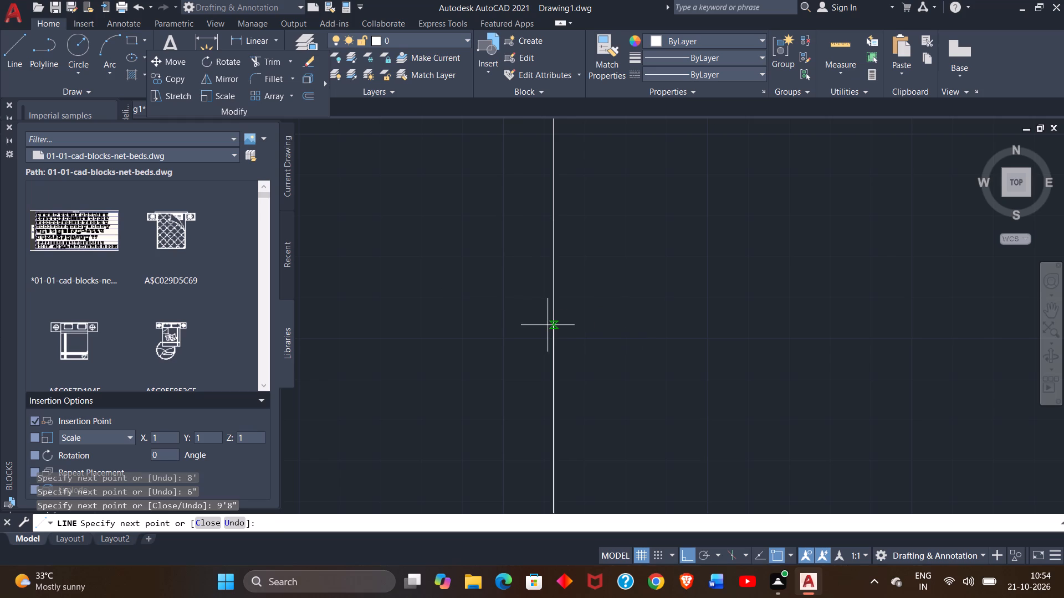
scroll(548, 325, "down", 3, "ctrl")
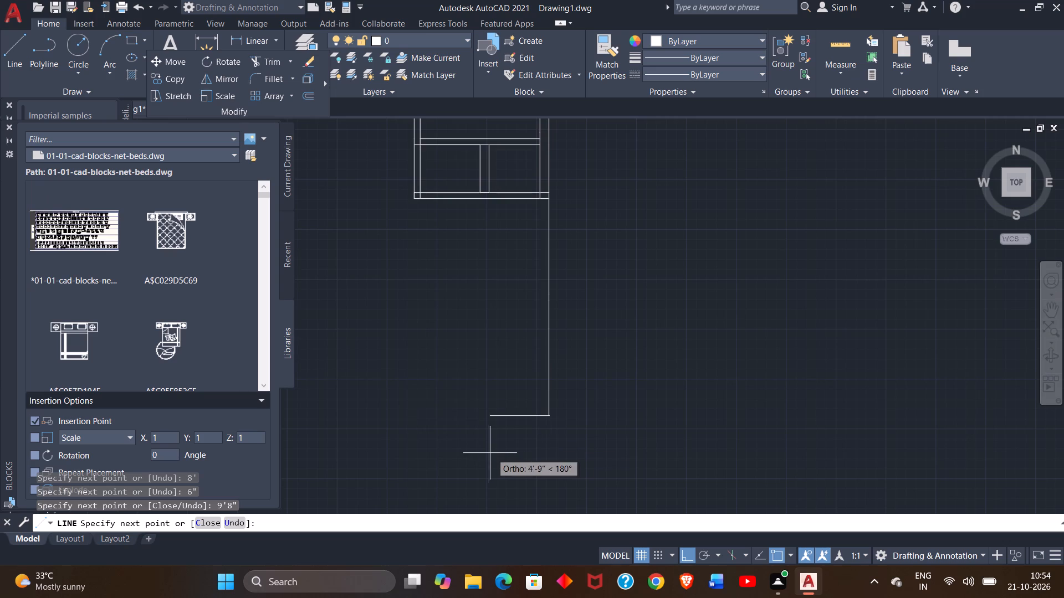
scroll(487, 453, "down", 2, "ctrl")
scroll(487, 453, "up", 3, "ctrl")
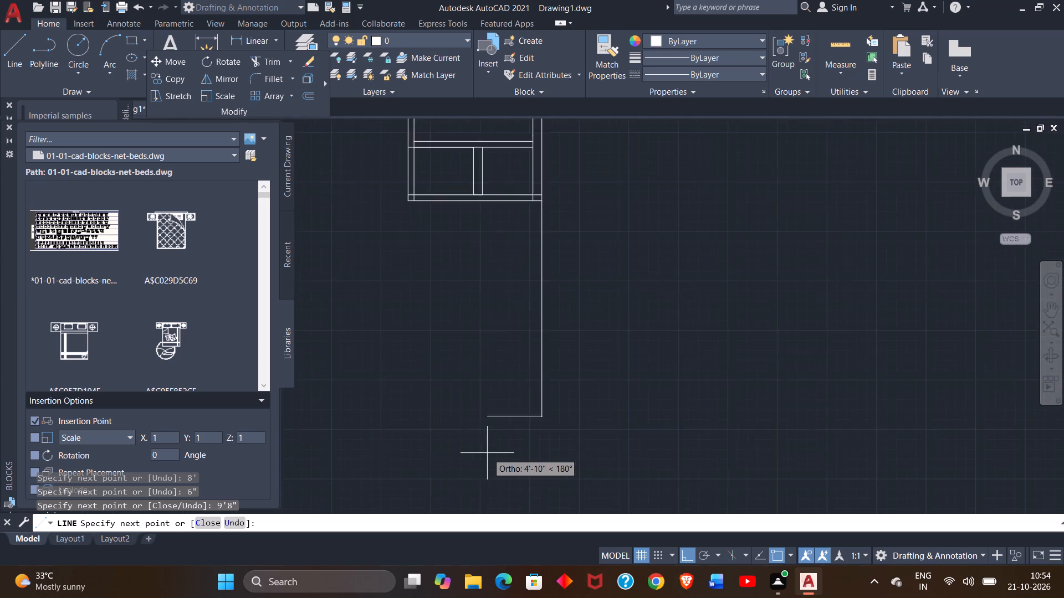
scroll(480, 440, "down", 2, "ctrl")
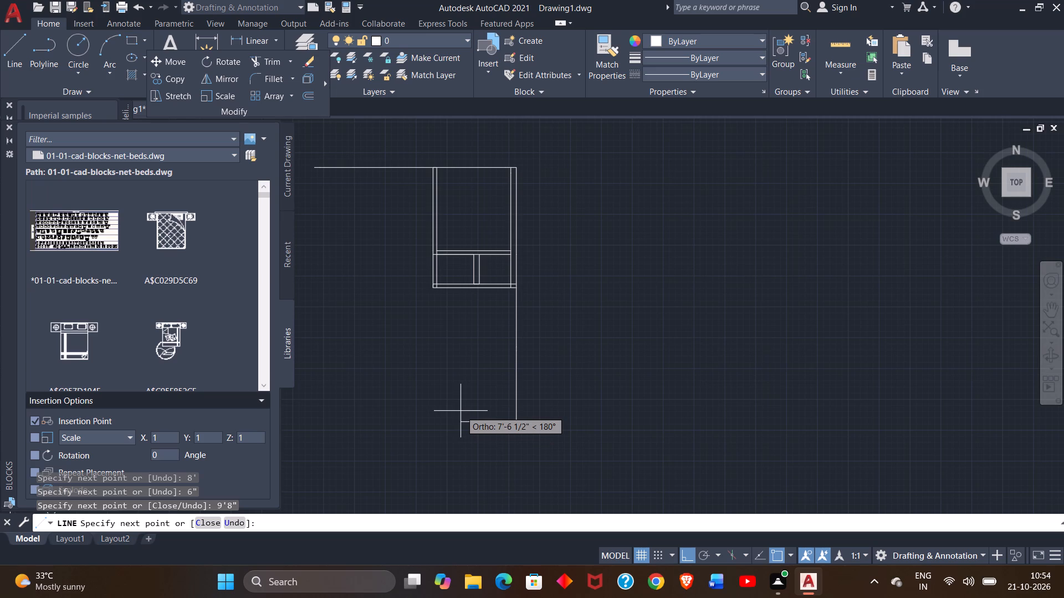
scroll(461, 411, "up", 3, "ctrl")
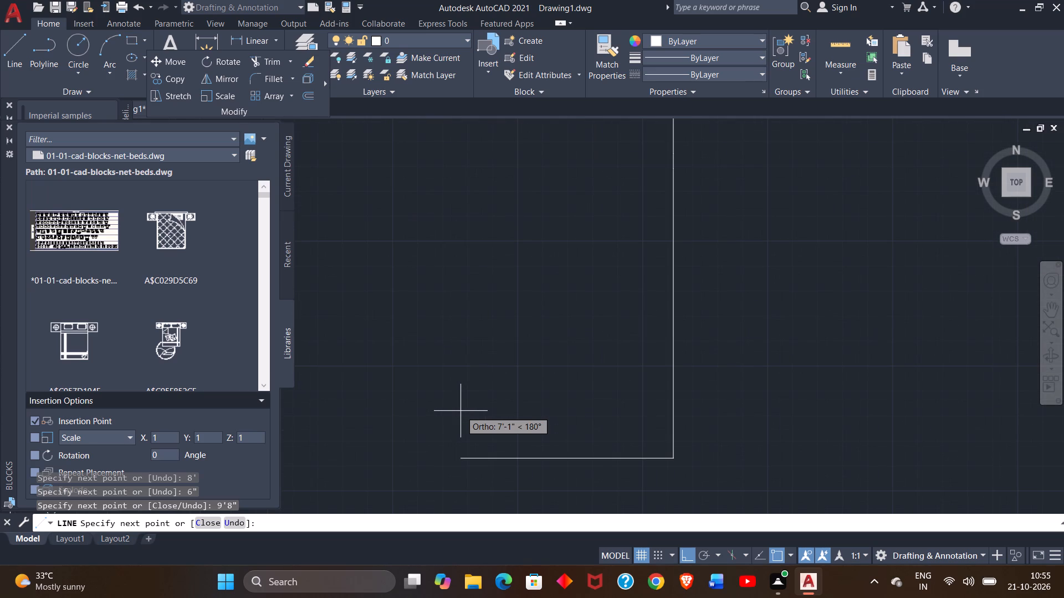
scroll(461, 411, "down", 2, "ctrl")
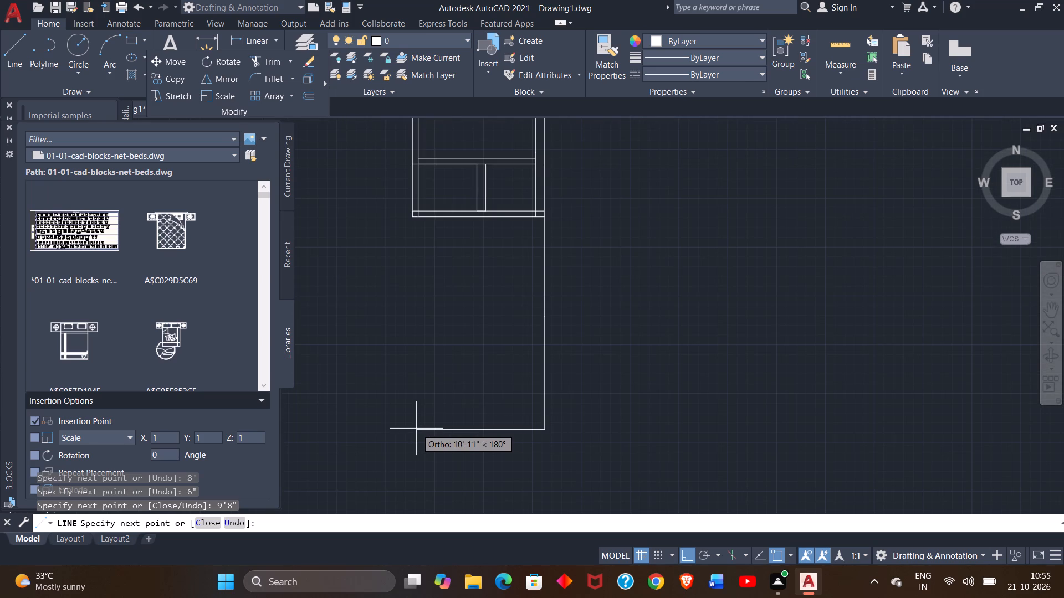
scroll(390, 435, "down", 2, "ctrl")
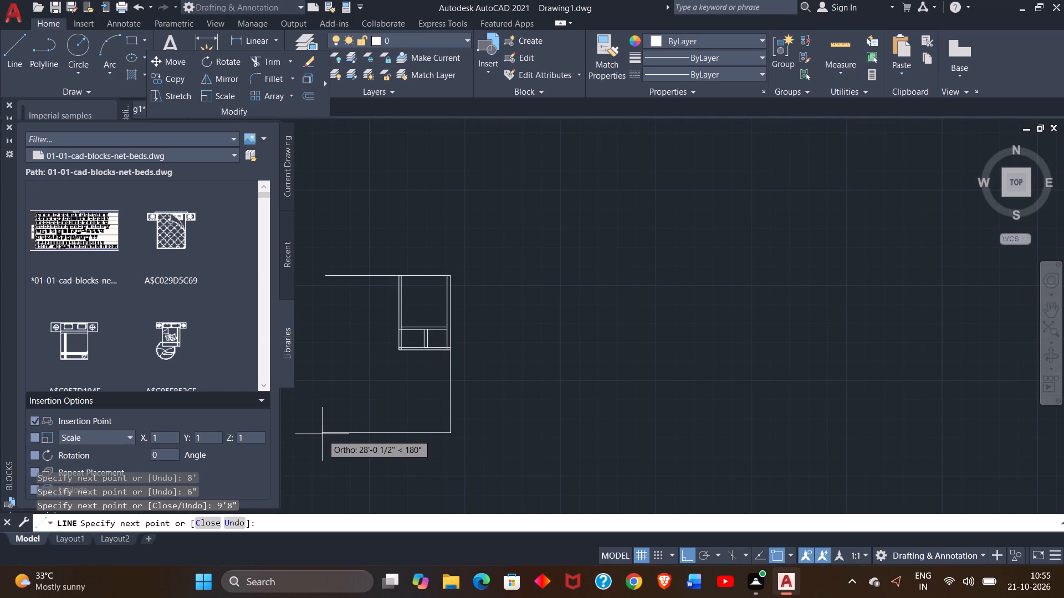
scroll(369, 422, "up", 1, "ctrl")
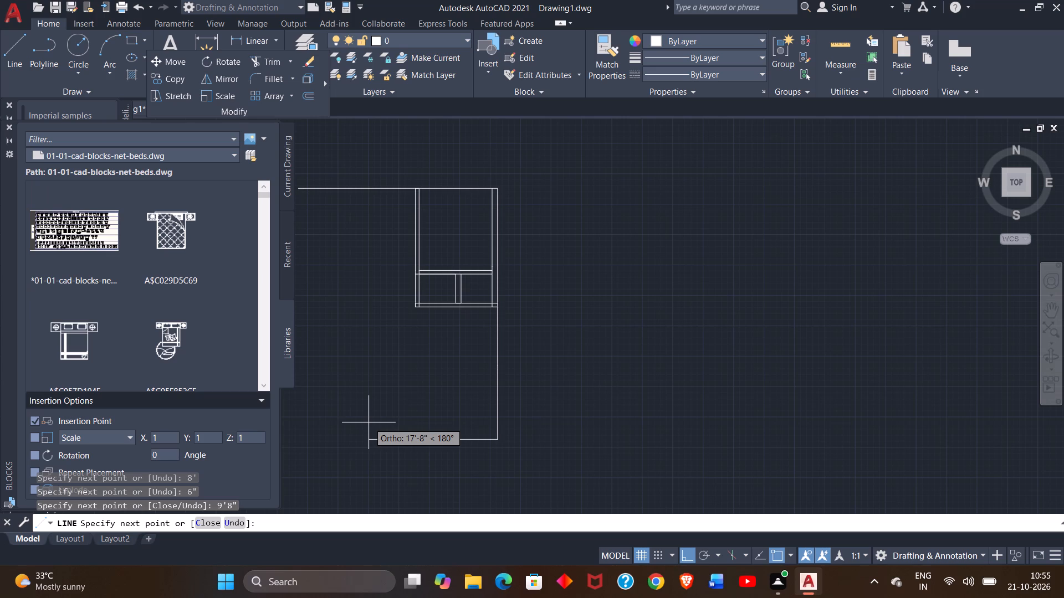
right_click(403, 418)
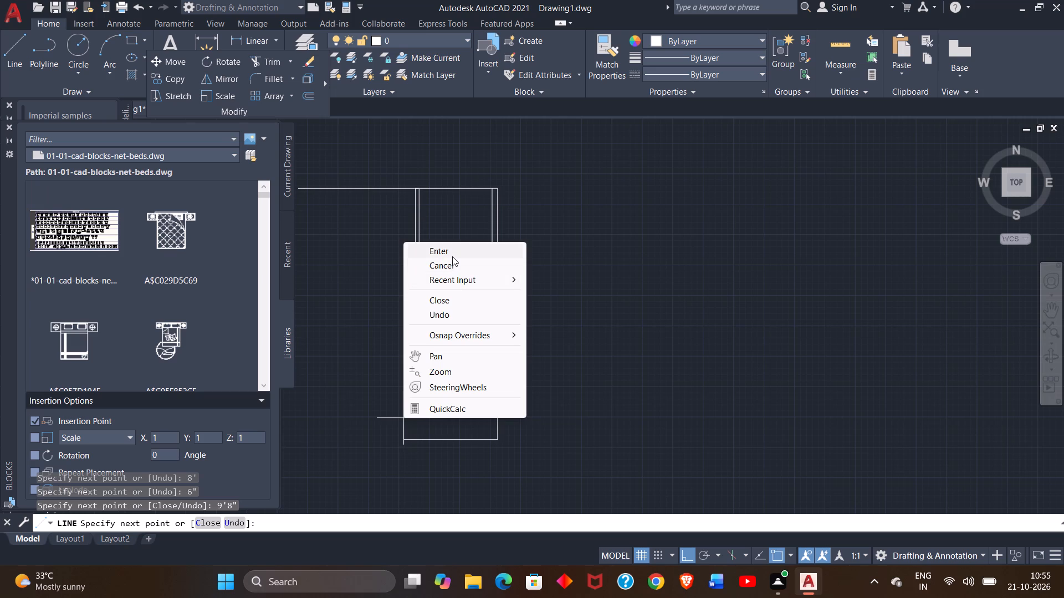
left_click(452, 256)
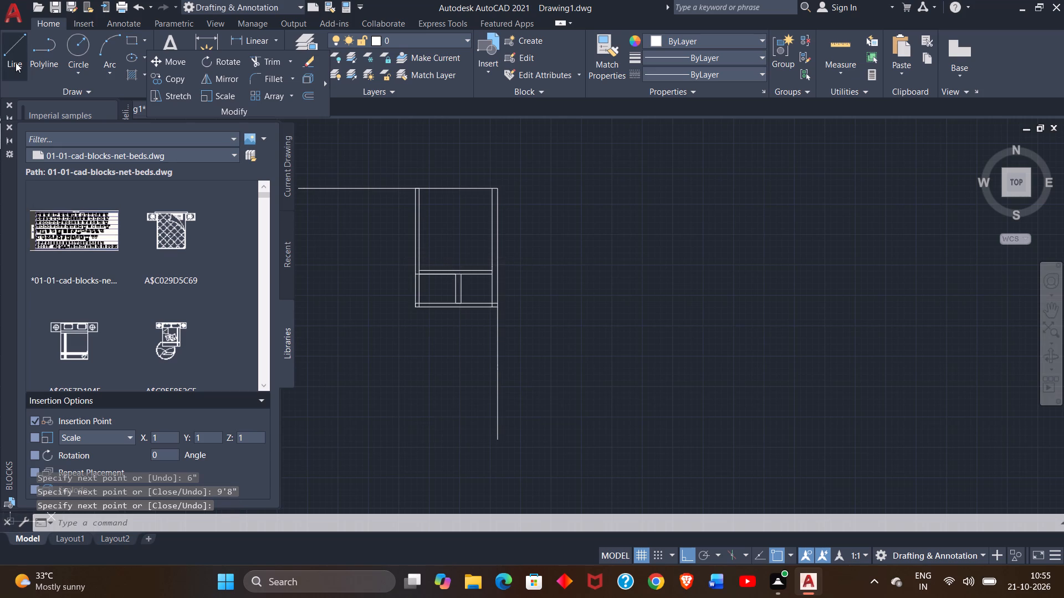
Draw the lower right wall's inner line straight down from the bottom wall's outer line to slightly past the outer line's lower end.
left_click(16, 63)
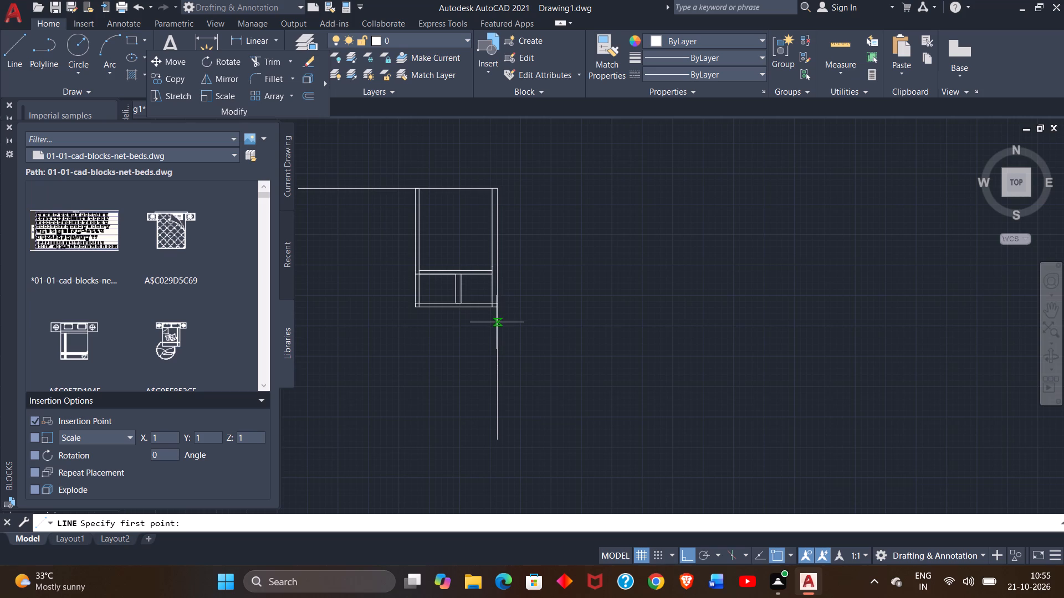
scroll(497, 322, "up", 1, "ctrl")
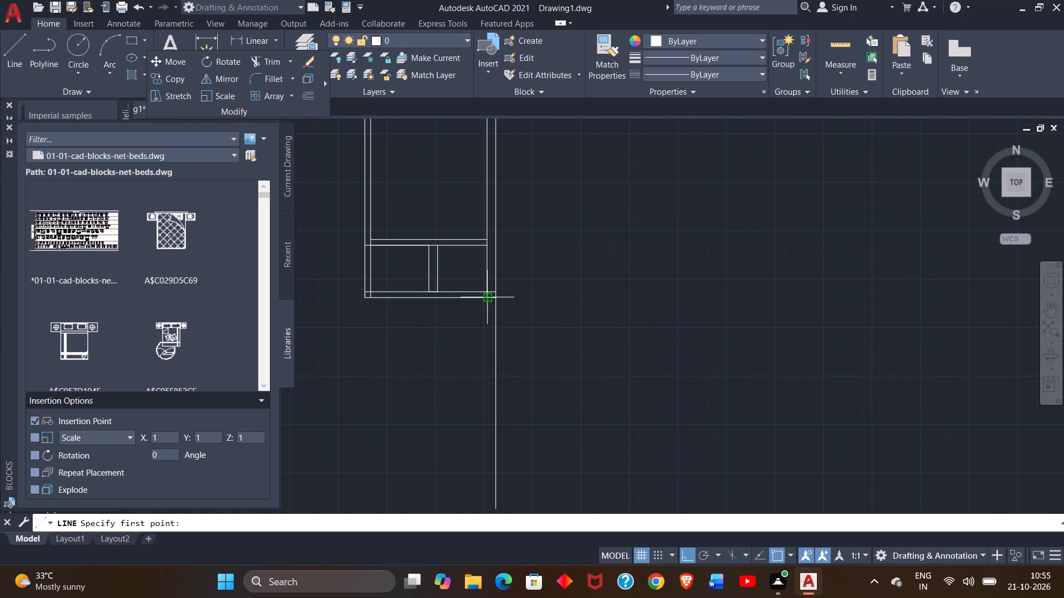
left_click_drag(487, 301, 483, 422)
scroll(483, 422, "down", 1, "ctrl")
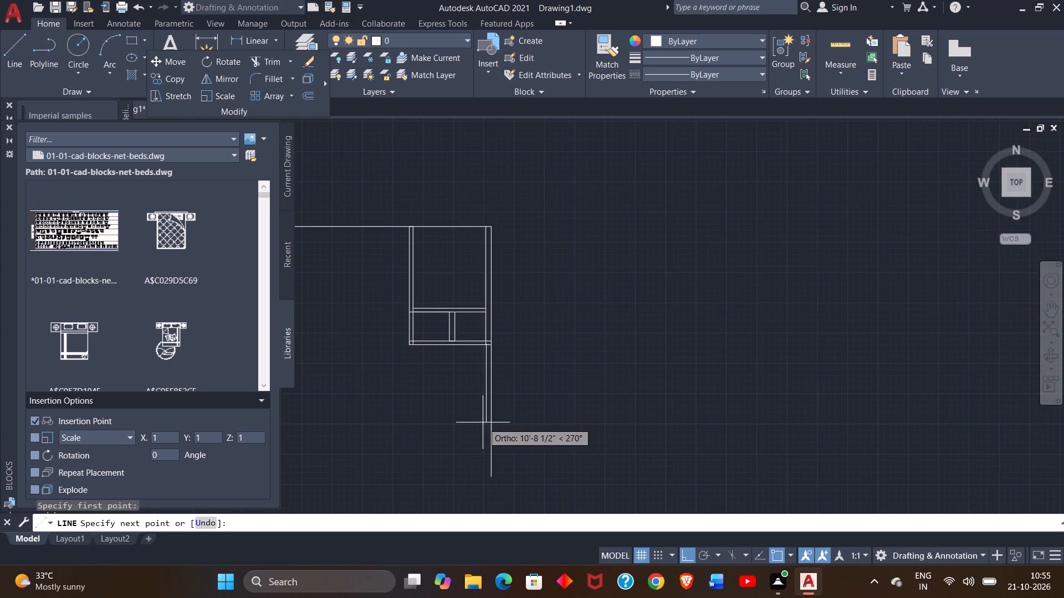
scroll(483, 422, "down", 1, "ctrl")
left_click(485, 481)
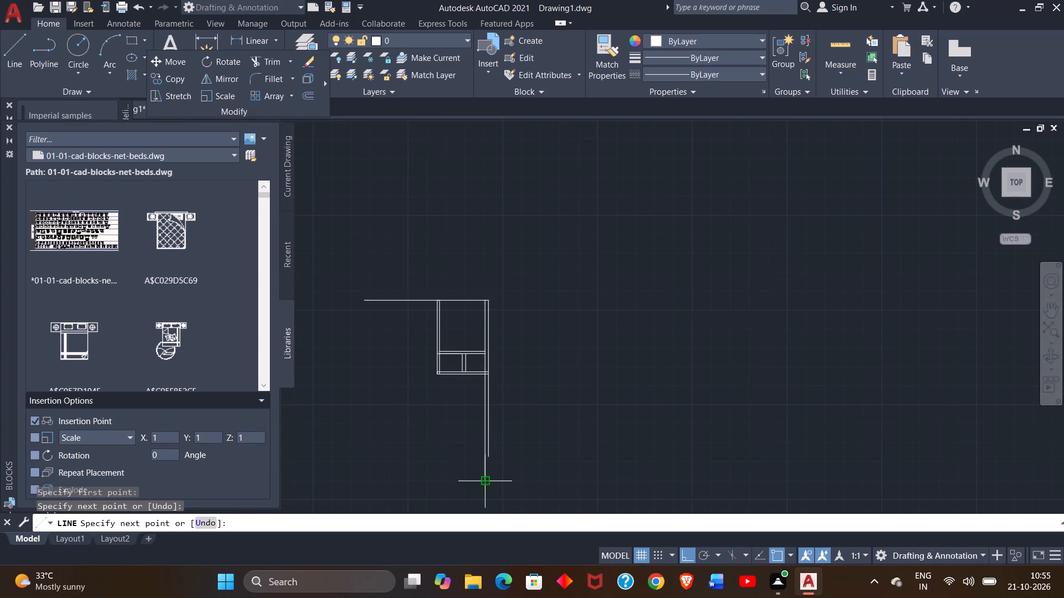
right_click(500, 474)
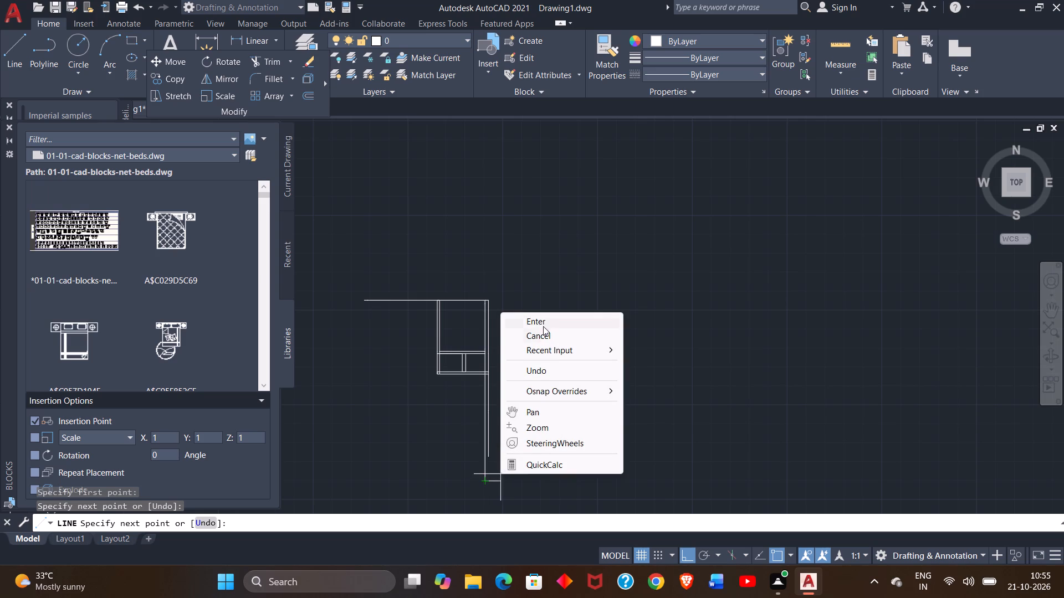
left_click(544, 323)
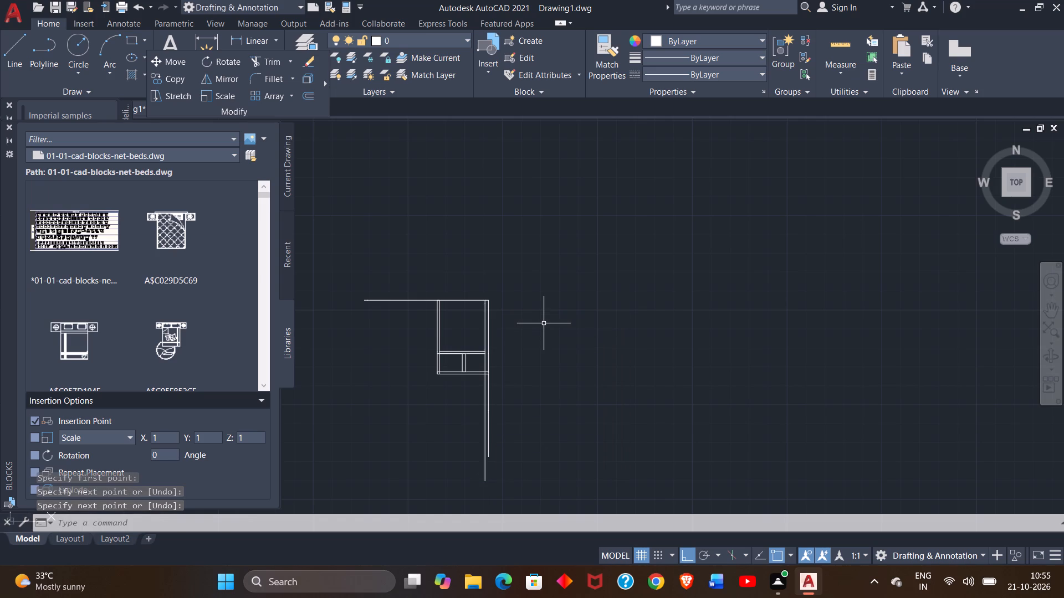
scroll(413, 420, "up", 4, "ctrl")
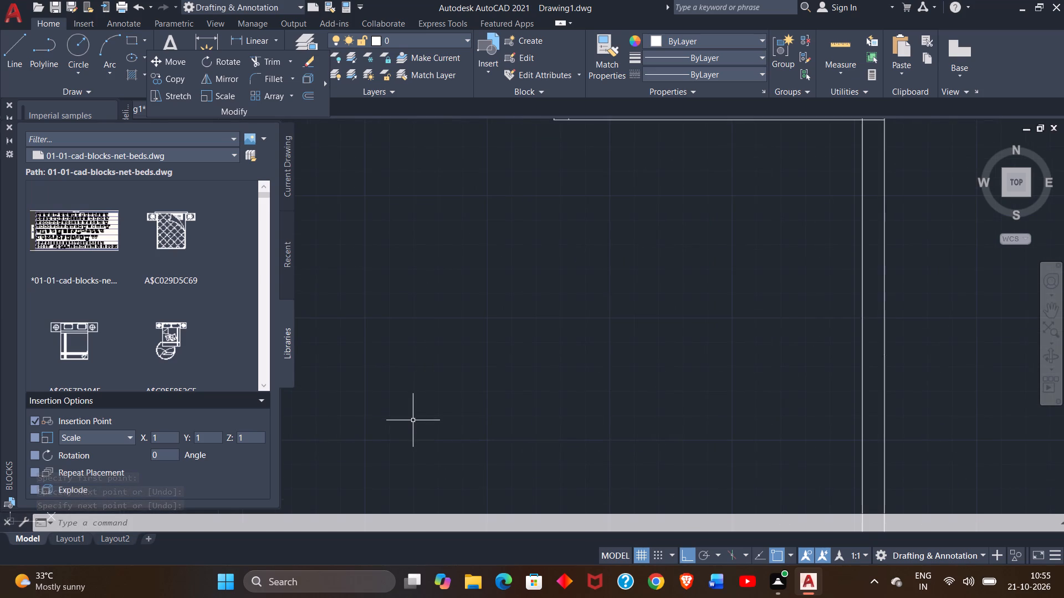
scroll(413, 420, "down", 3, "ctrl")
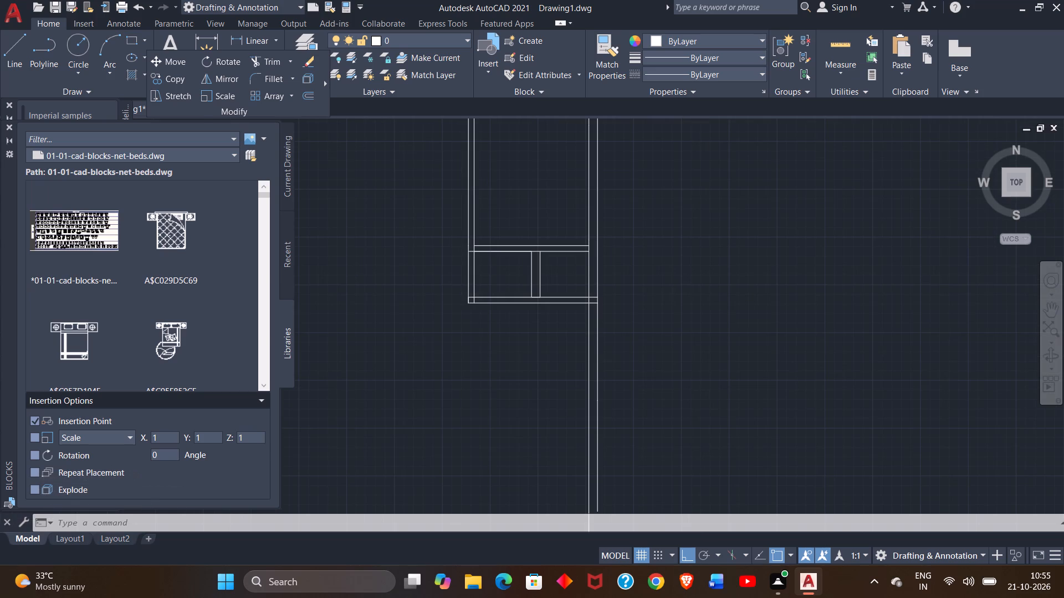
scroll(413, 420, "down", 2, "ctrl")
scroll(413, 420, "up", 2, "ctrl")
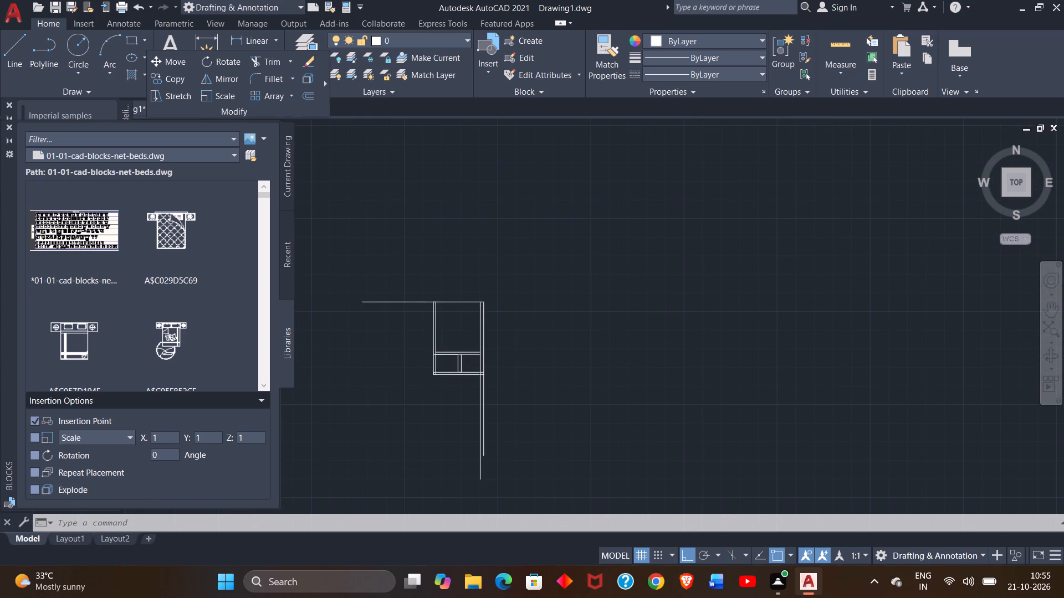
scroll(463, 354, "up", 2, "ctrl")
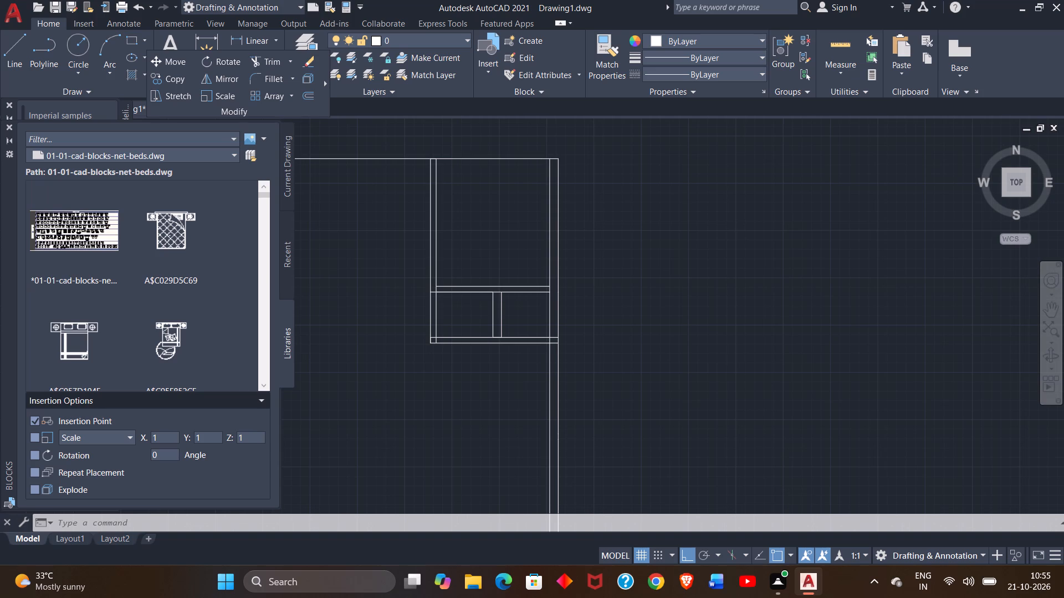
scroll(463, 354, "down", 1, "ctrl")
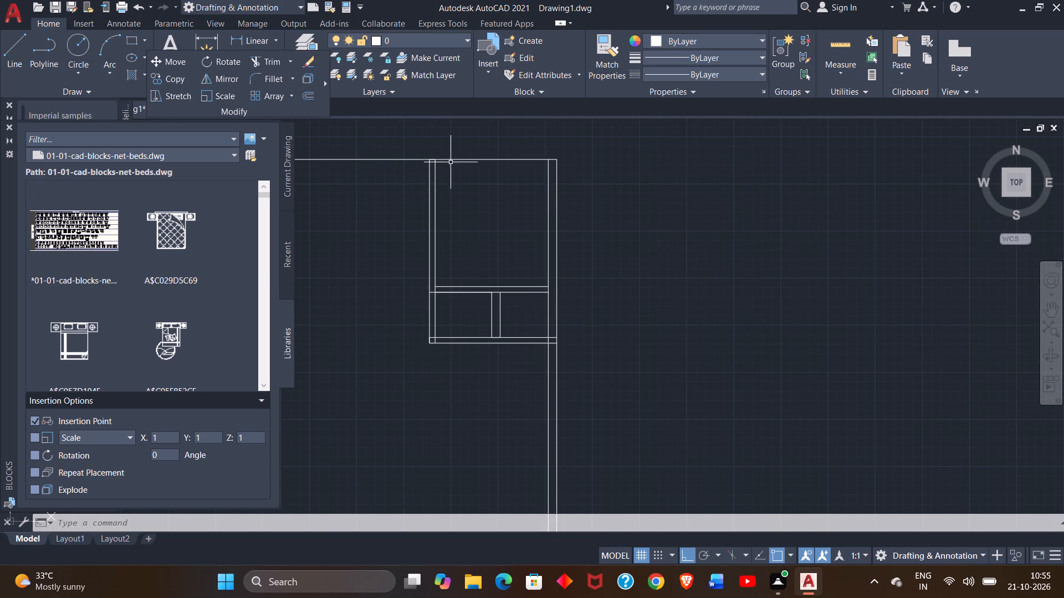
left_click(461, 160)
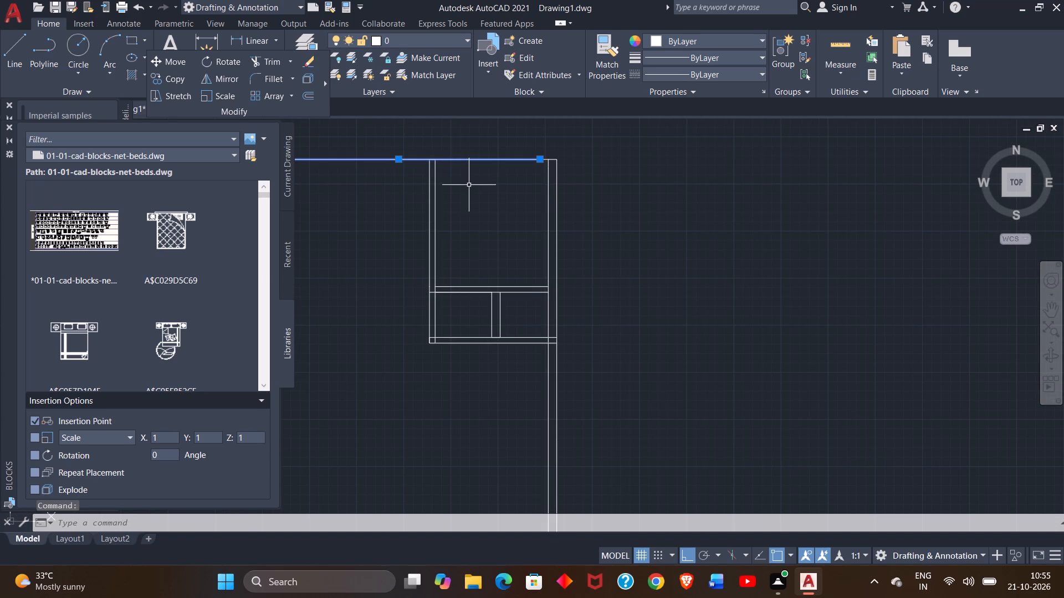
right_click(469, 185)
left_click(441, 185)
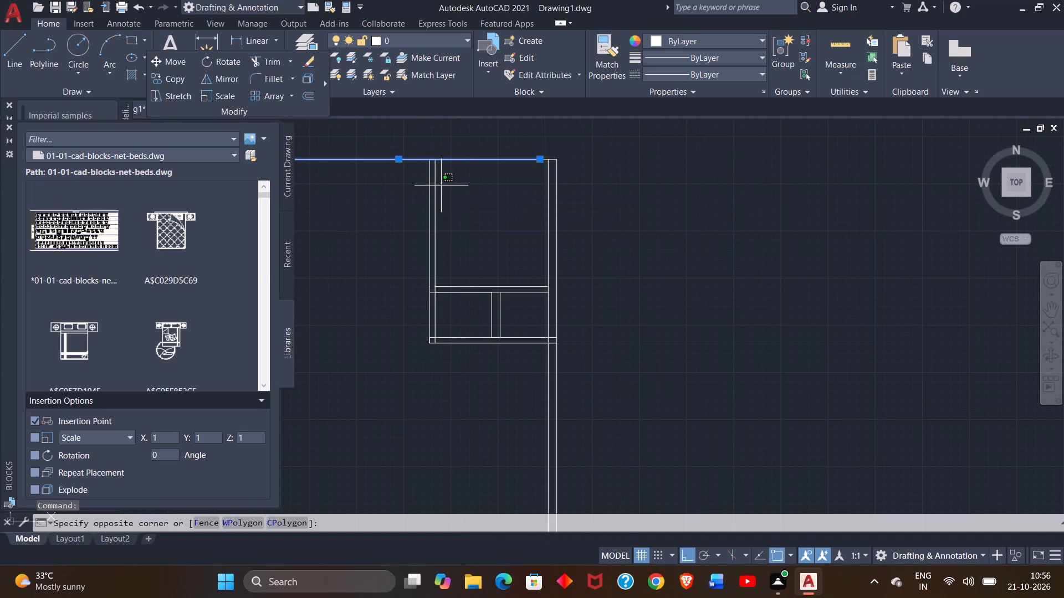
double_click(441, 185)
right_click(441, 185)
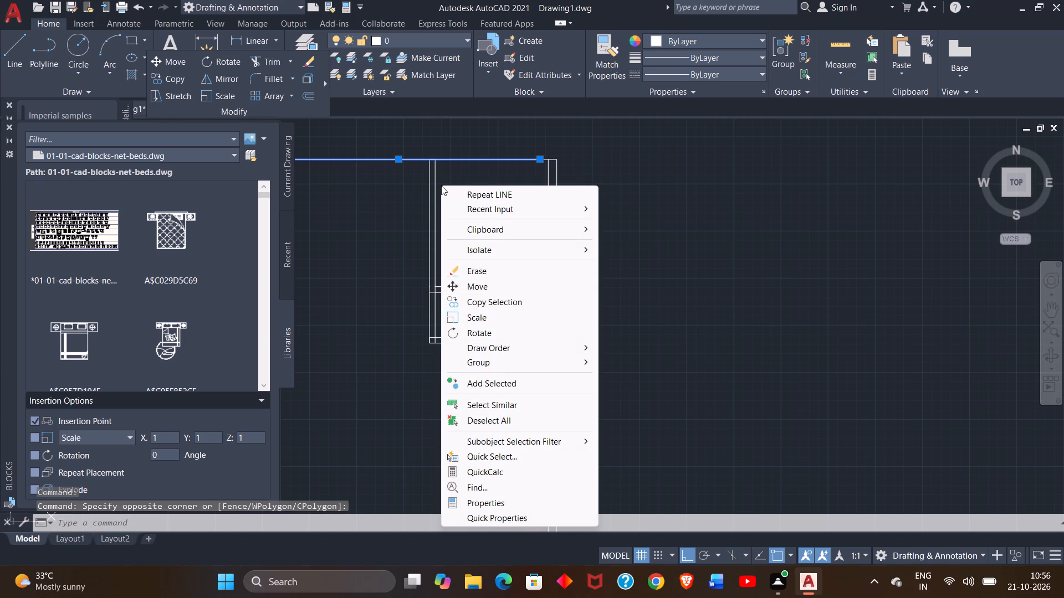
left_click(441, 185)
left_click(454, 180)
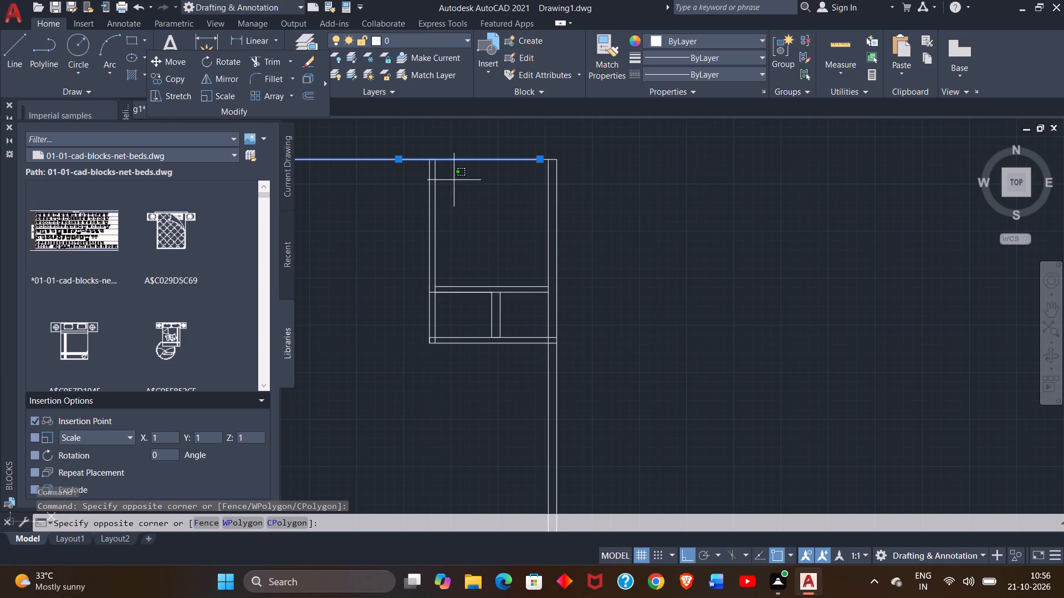
Bring up the on-screen keyboard and clear the selection of the top wall line.
key("ctrl+super+o")
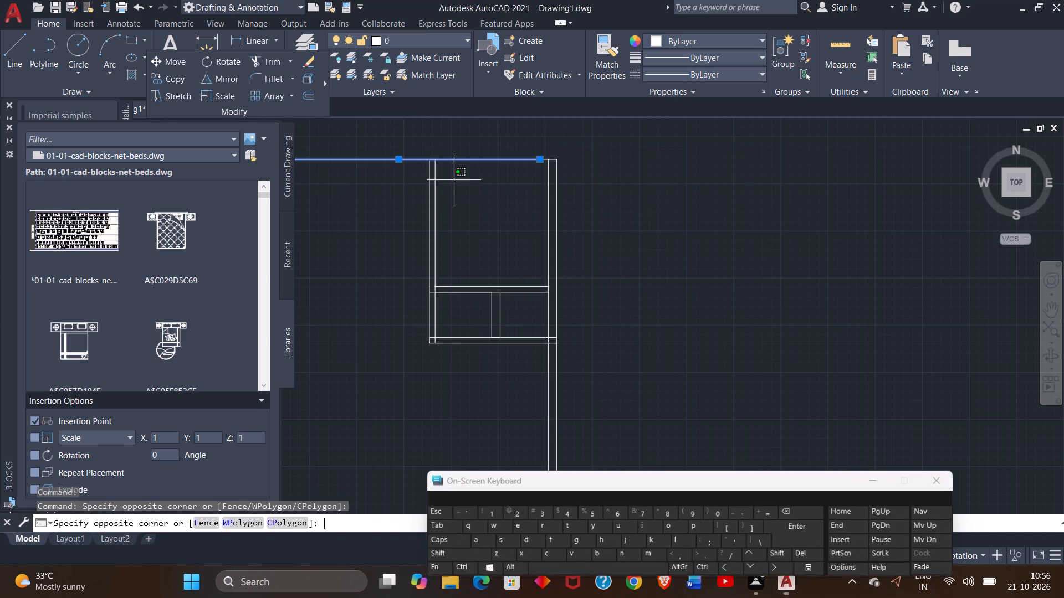
left_click(514, 252)
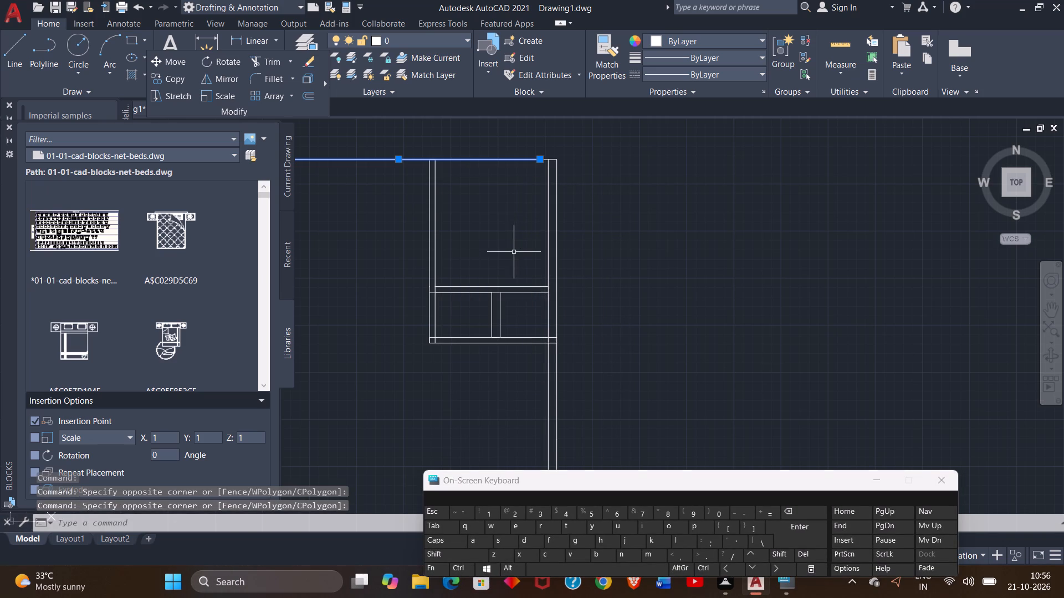
key("Escape")
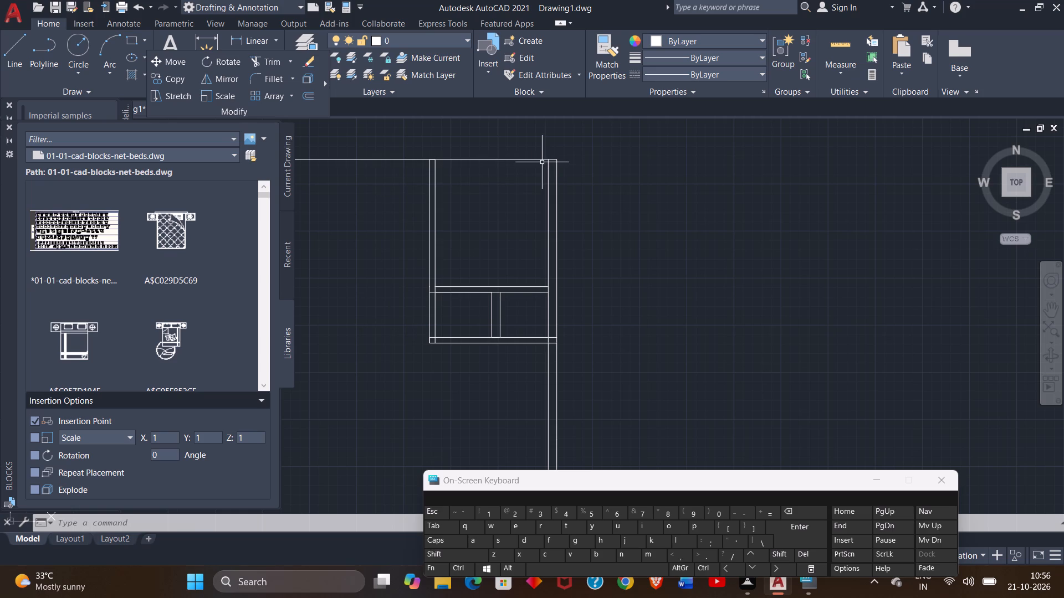
Draw a 9" line down from the outer top right corner, continuing about 24' left as the top wall's inner line.
left_click(11, 49)
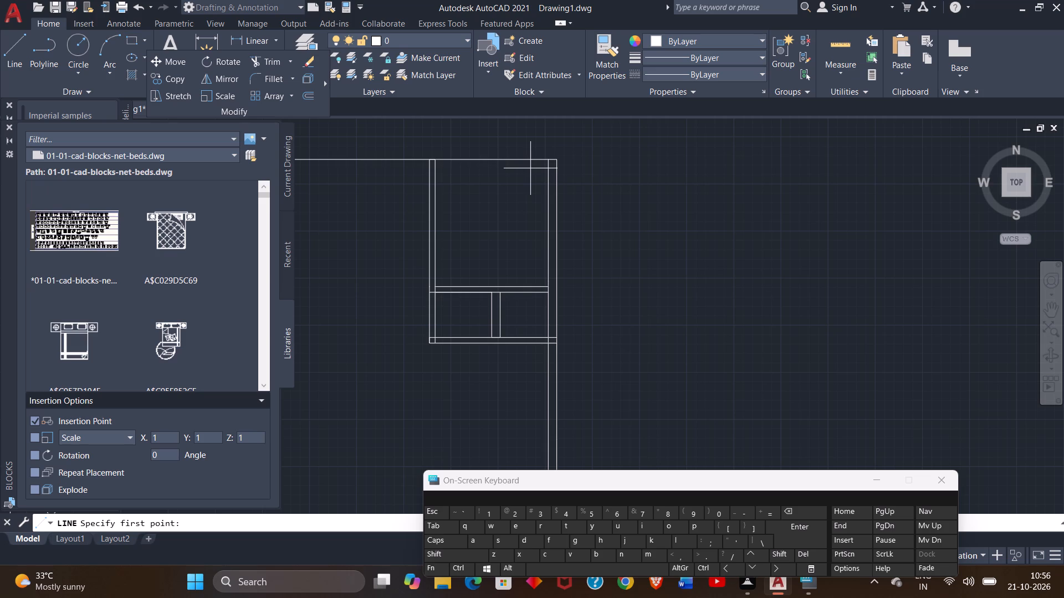
left_click(557, 161)
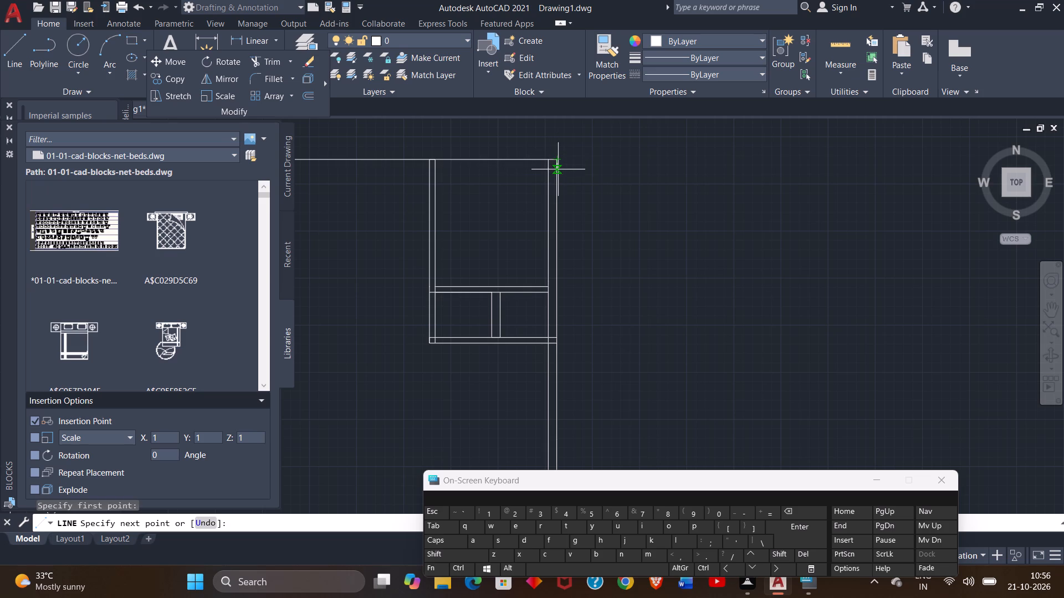
key("9")
key("shift+quotedbl")
key("Return")
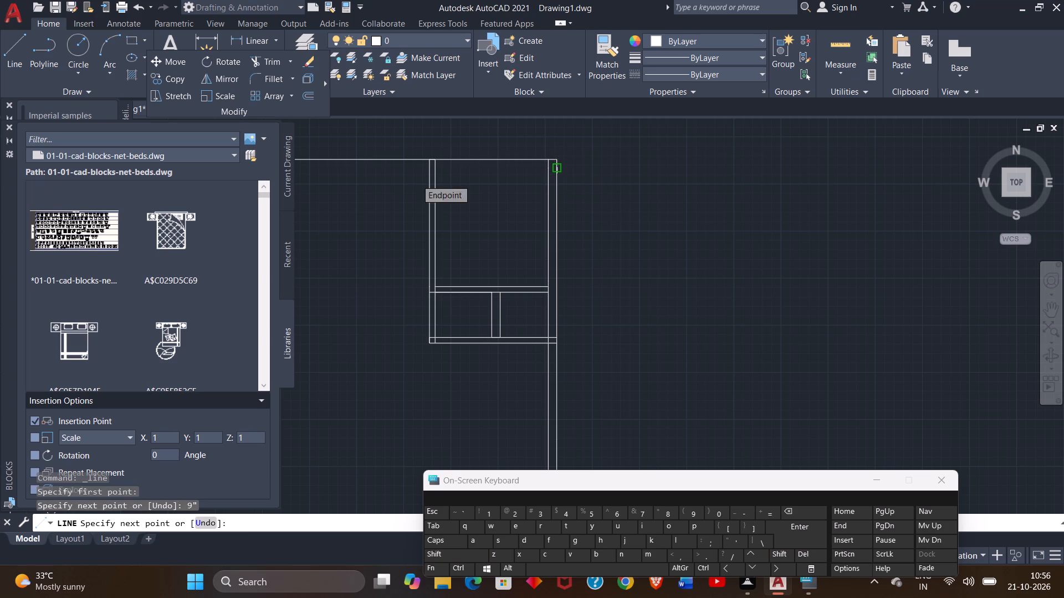
scroll(310, 198, "down", 3, "ctrl")
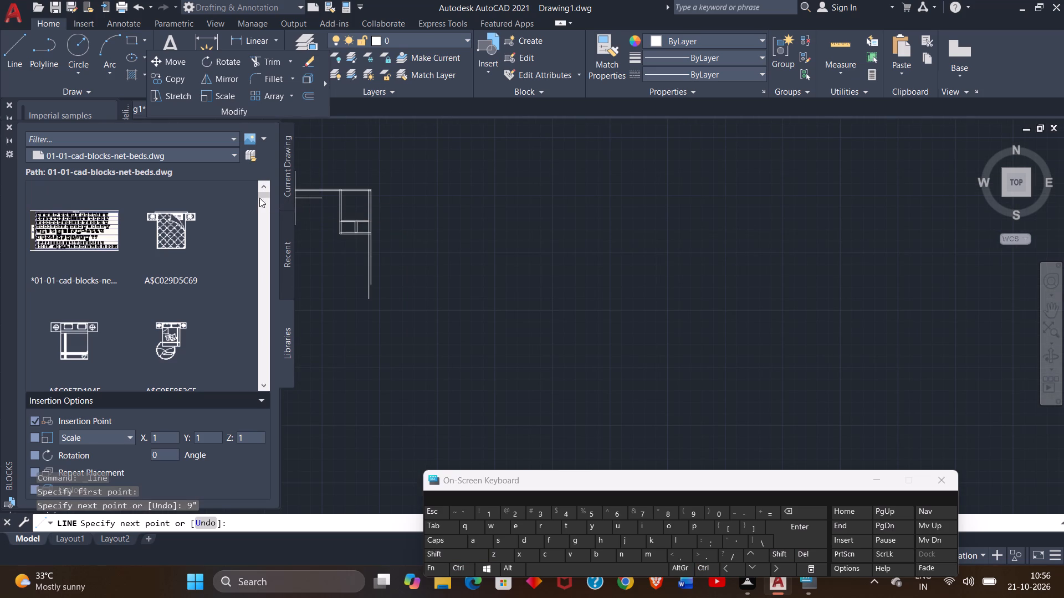
left_click(303, 195)
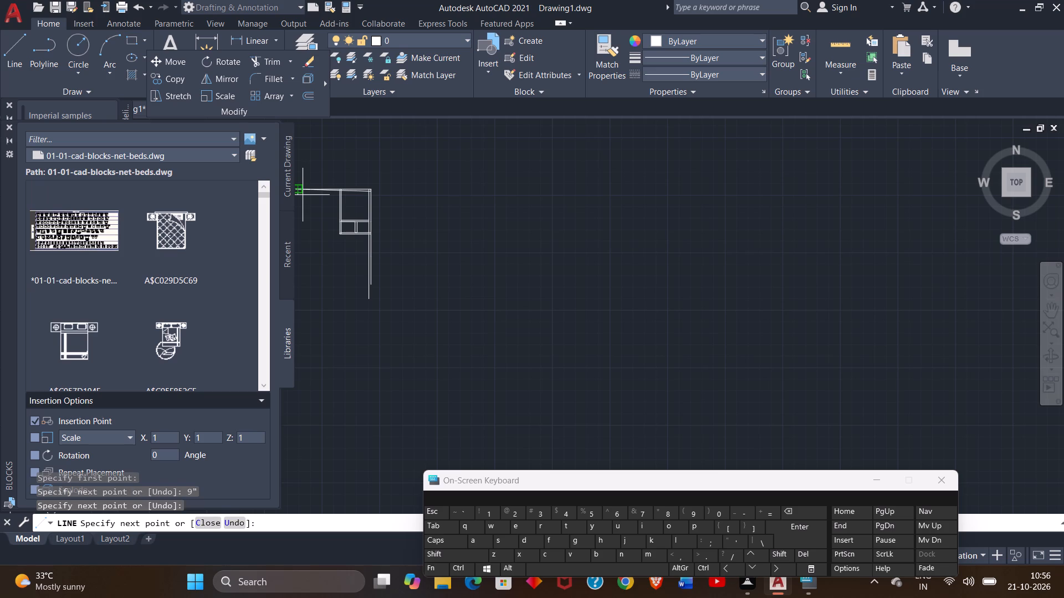
key("ctrl+z")
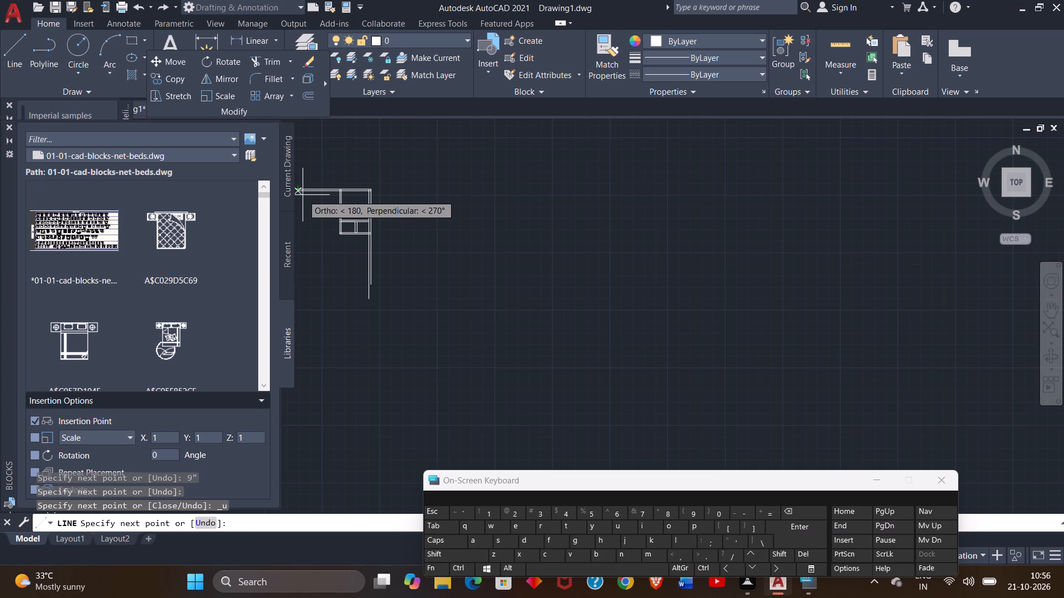
scroll(303, 195, "up", 3, "ctrl")
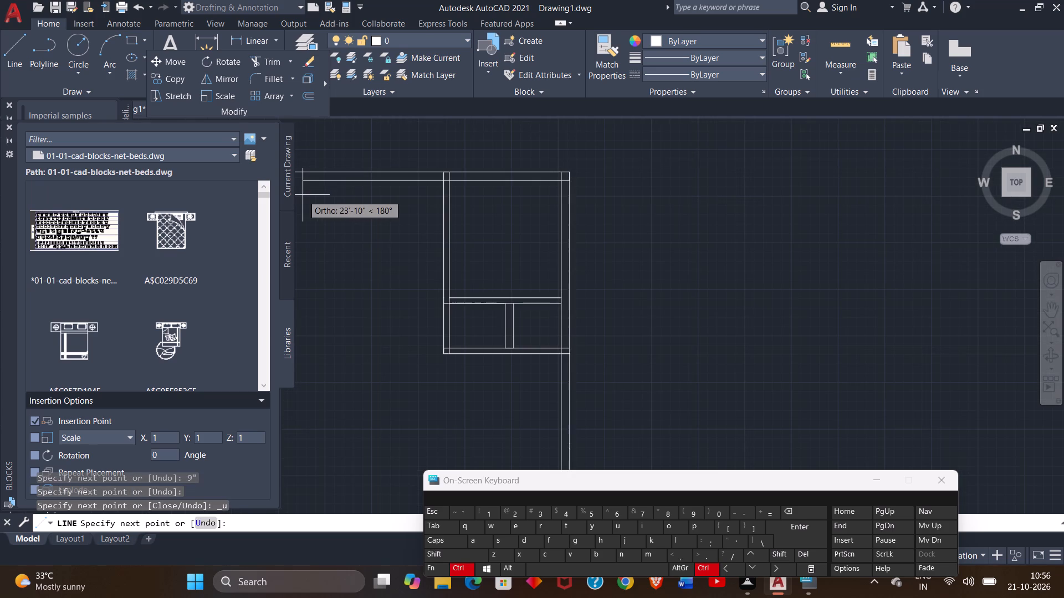
left_click(296, 180)
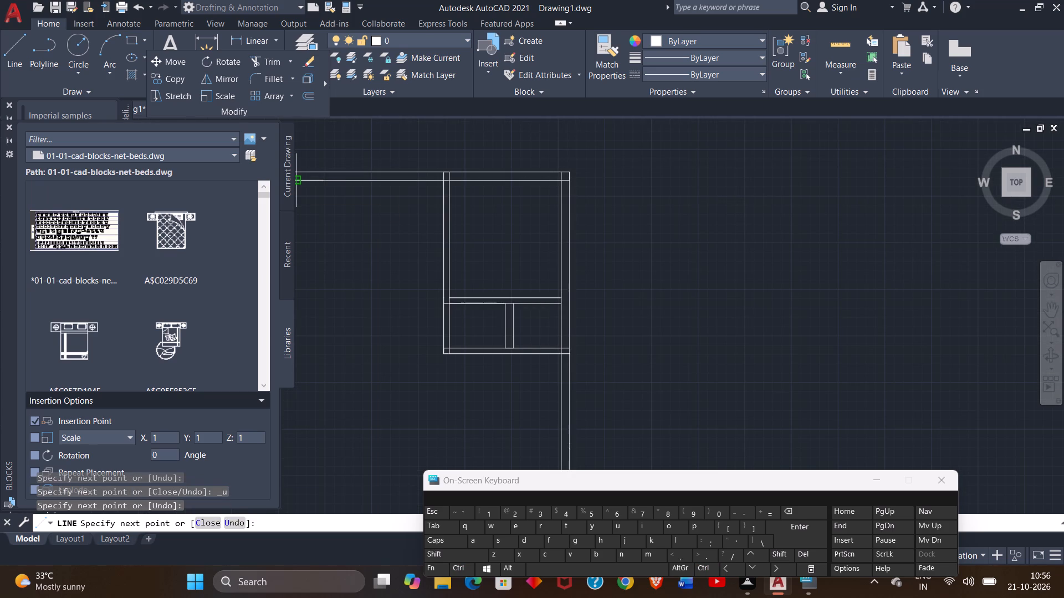
right_click(296, 180)
left_click(320, 188)
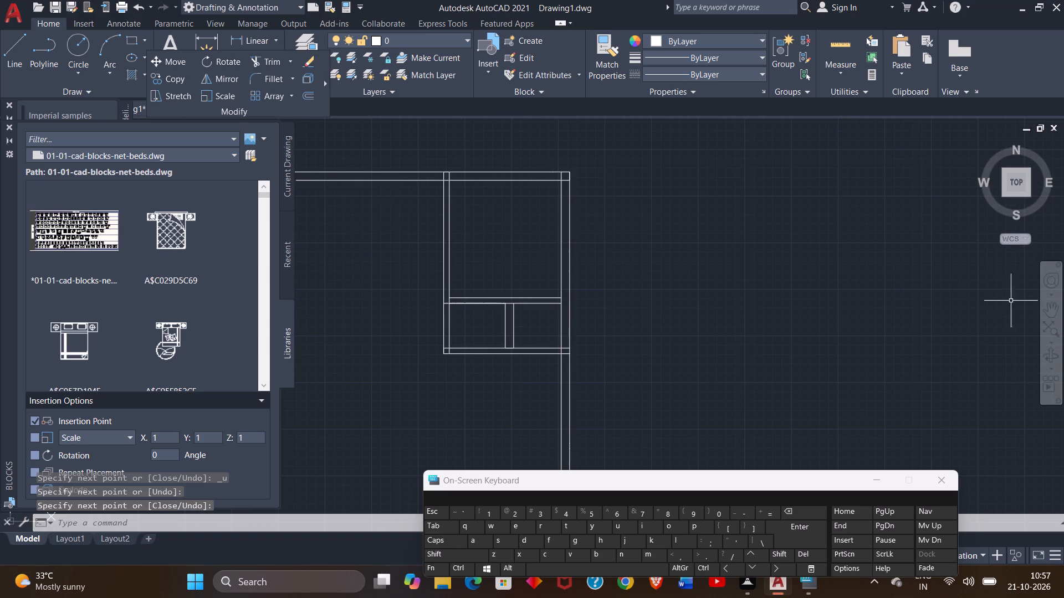
Trim the upper room's left wall lines inside the top wall and the top wall's inner line between them to open the junction.
left_click(1043, 312)
left_click_drag(733, 270, 834, 263)
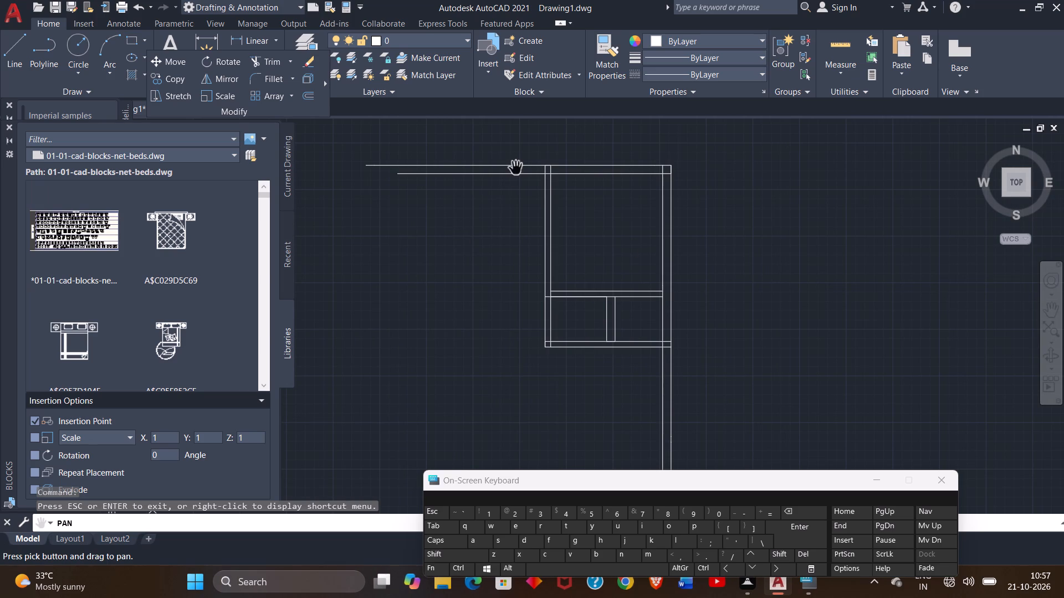
scroll(516, 168, "up", 2, "ctrl")
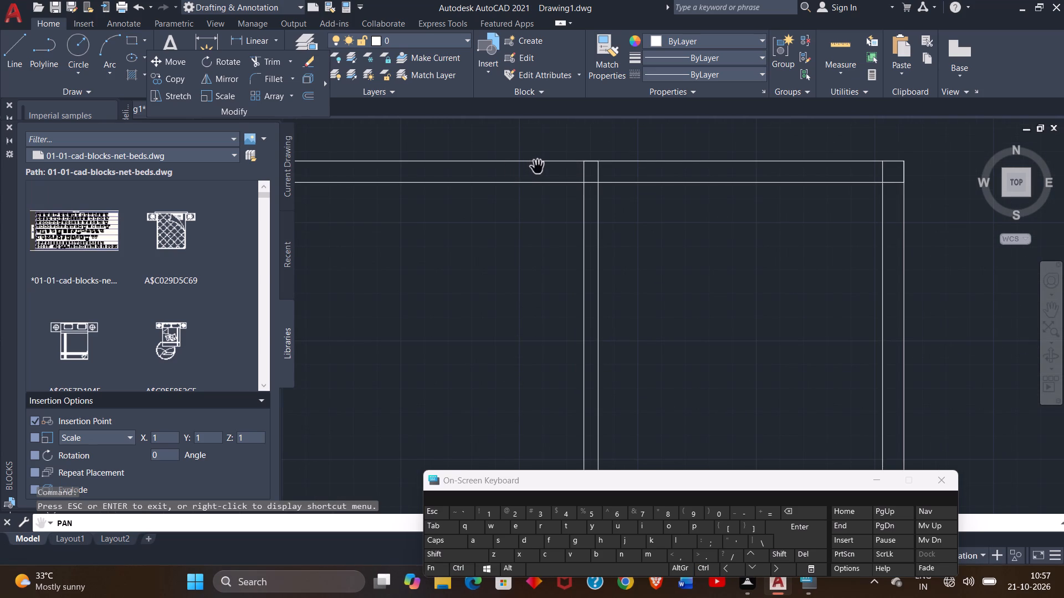
left_click(260, 58)
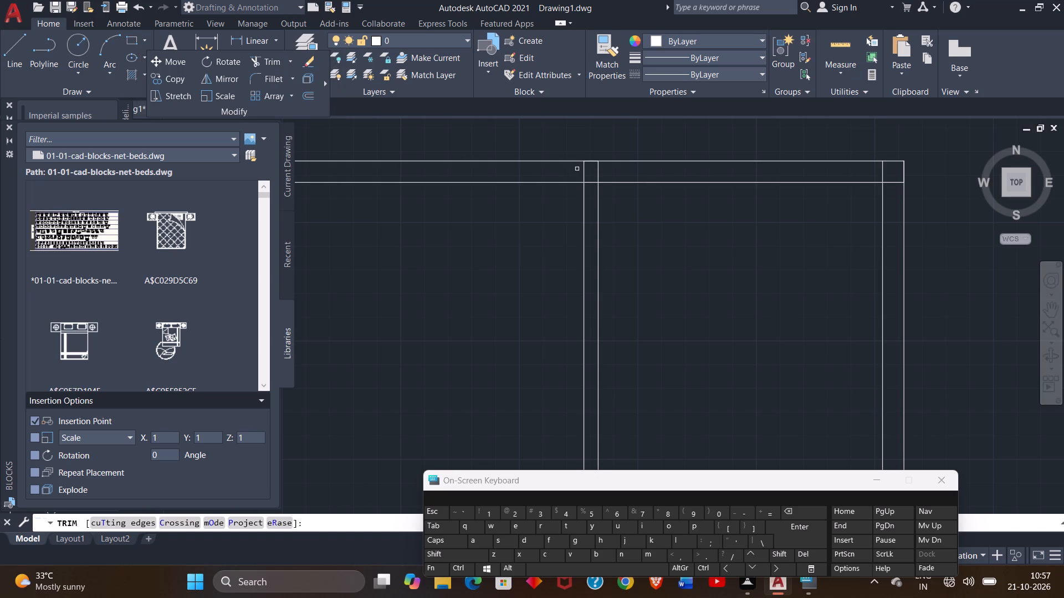
left_click_drag(577, 169, 602, 173)
left_click(602, 173)
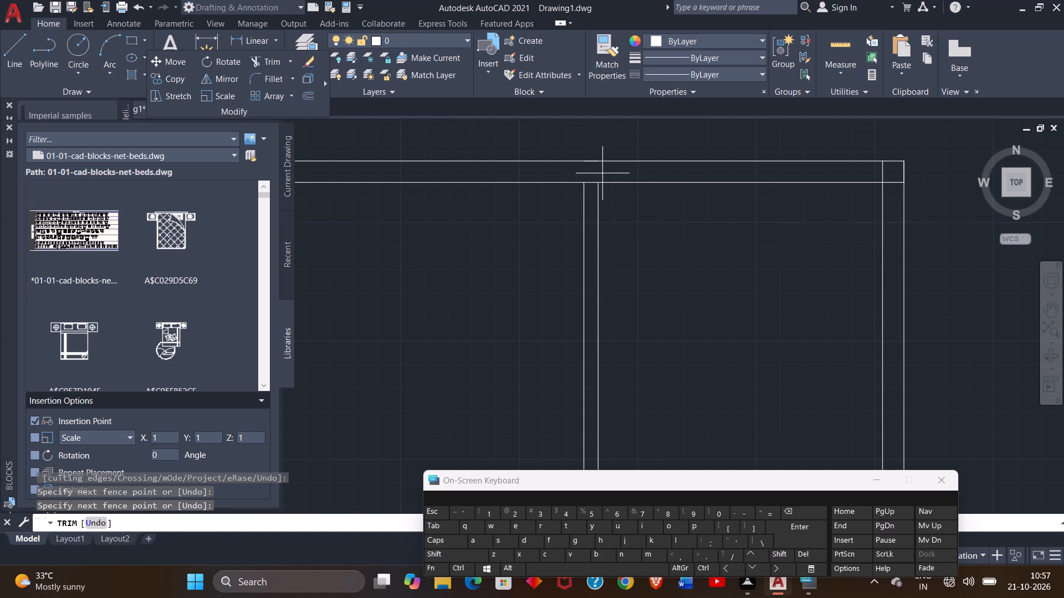
left_click(593, 174)
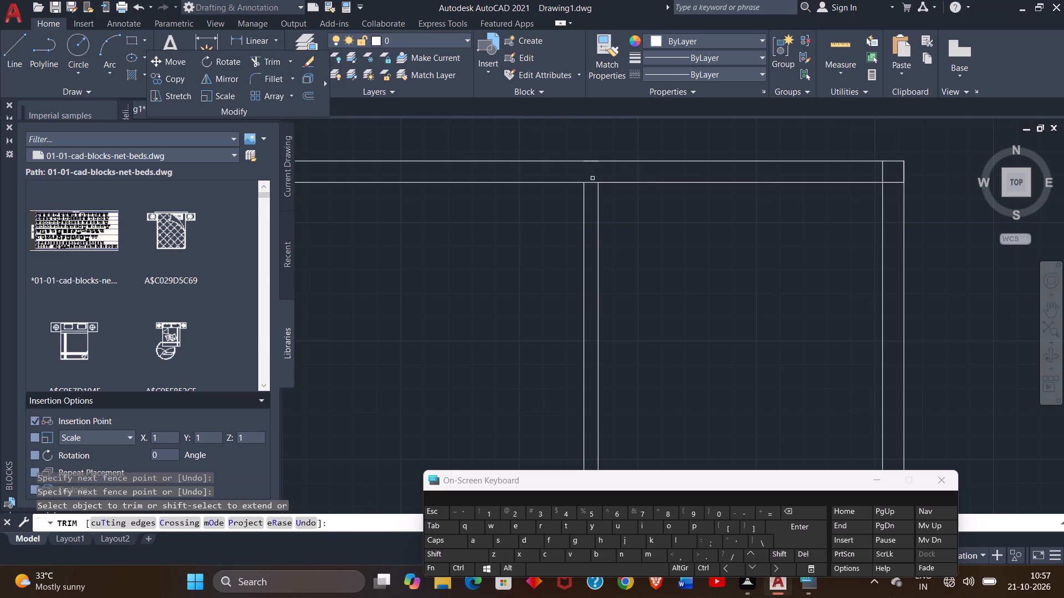
left_click_drag(592, 176, 587, 196)
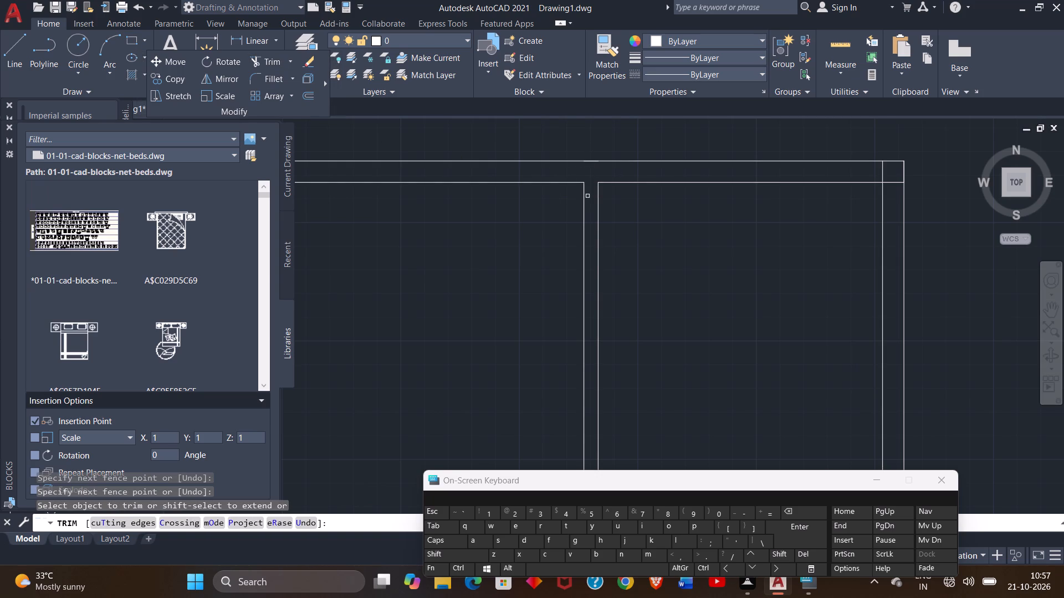
left_click(587, 196)
right_click(587, 196)
left_click(608, 202)
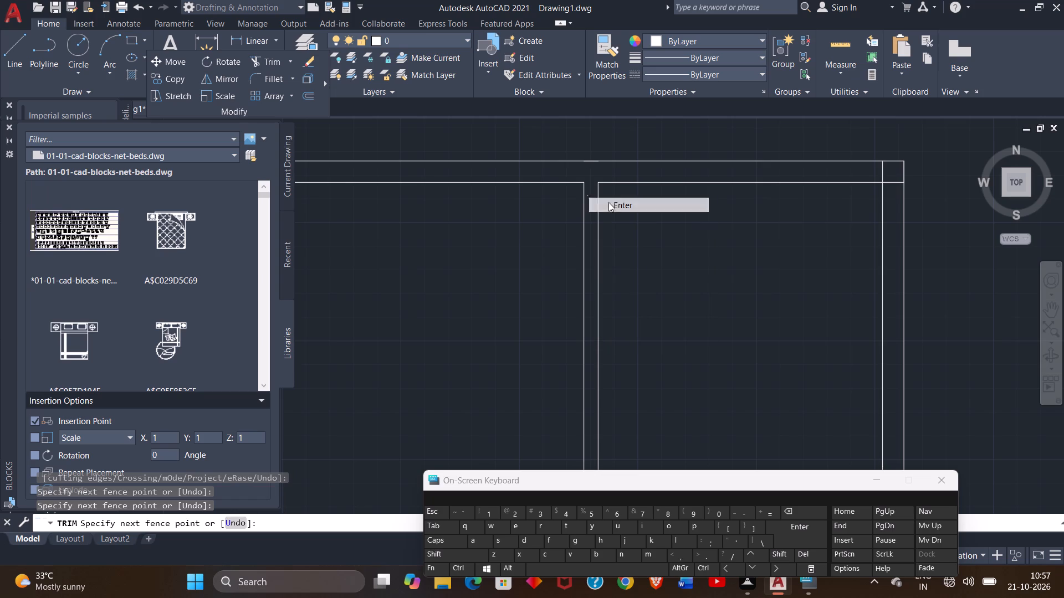
Trim the top and right walls' inner lines where they overrun each other at the upper room's outer top right corner.
scroll(608, 202, "down", 1, "ctrl")
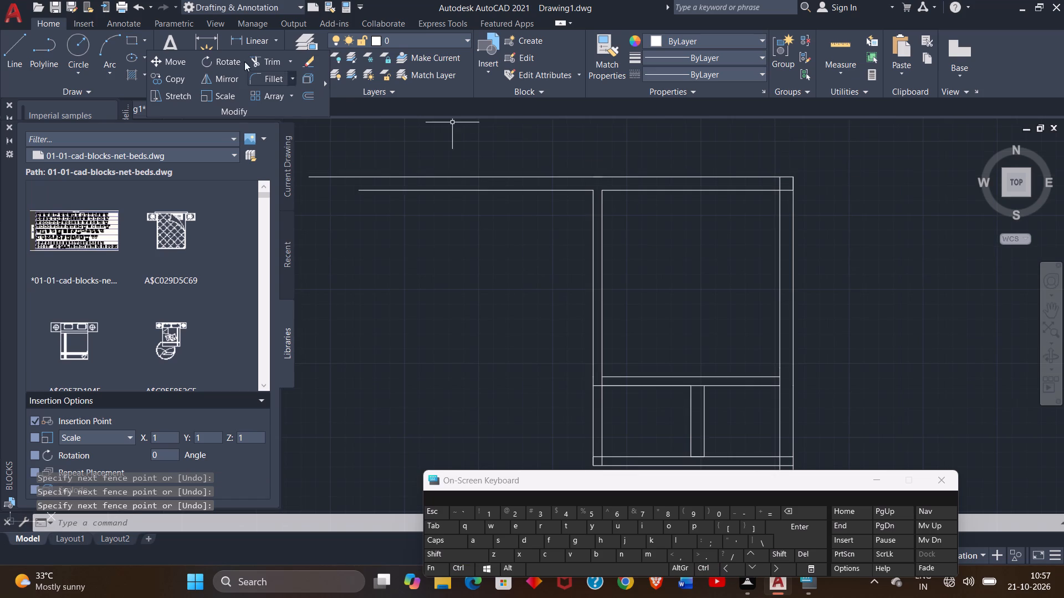
left_click(257, 59)
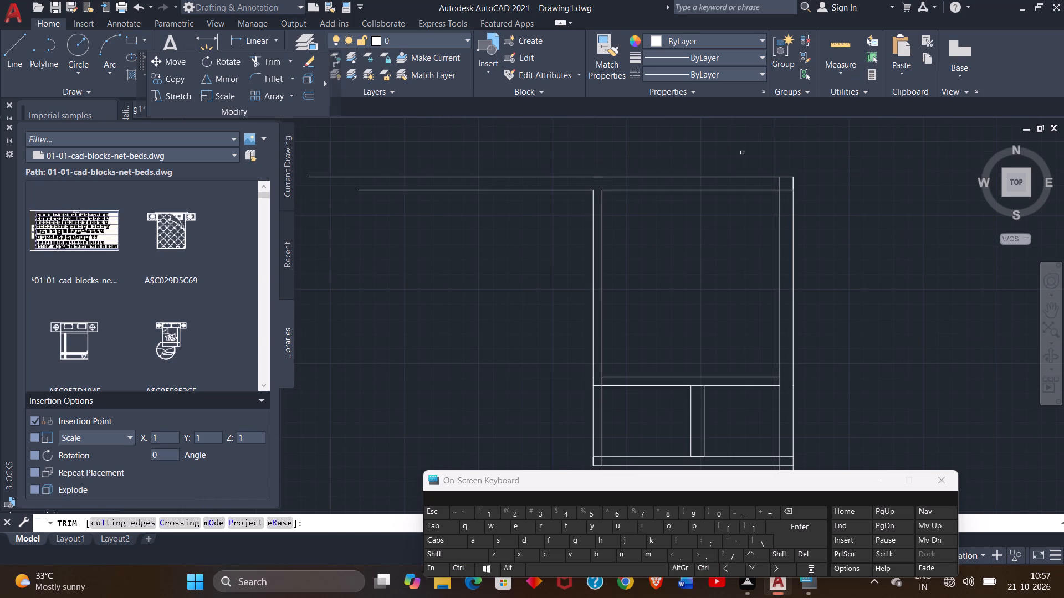
scroll(779, 197, "up", 3, "ctrl")
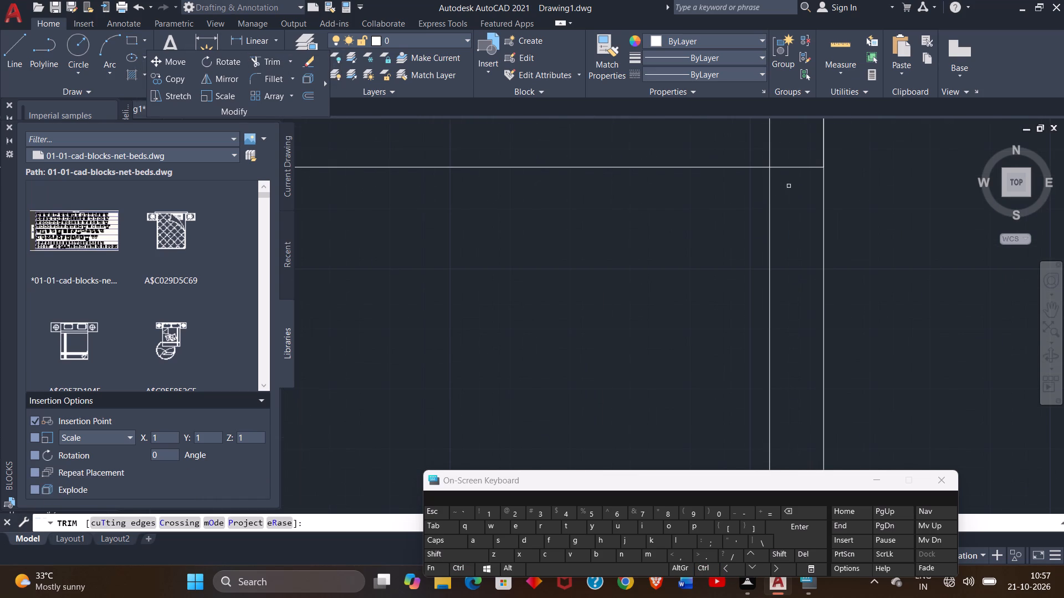
left_click_drag(799, 152, 794, 203)
left_click_drag(794, 203, 798, 132)
left_click_drag(798, 132, 739, 129)
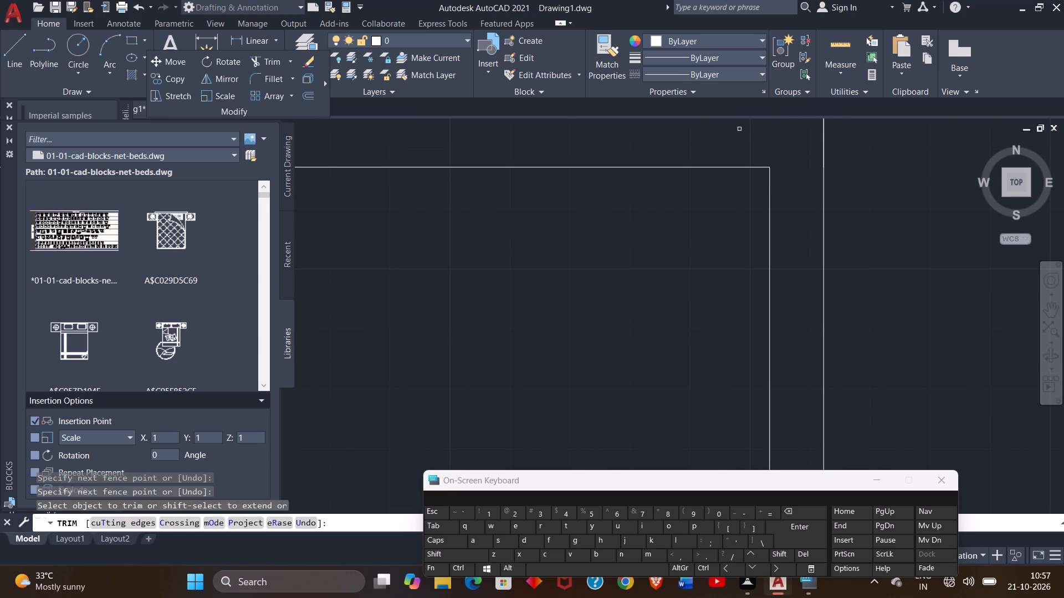
left_click(739, 129)
scroll(739, 129, "down", 2, "ctrl")
double_click(739, 129)
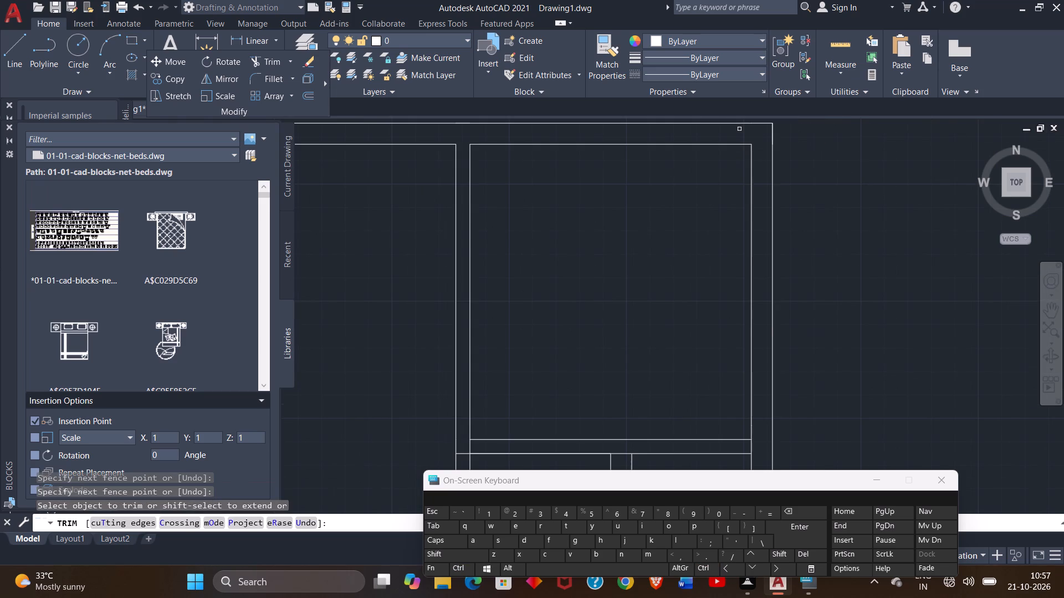
right_click(739, 129)
left_click(755, 135)
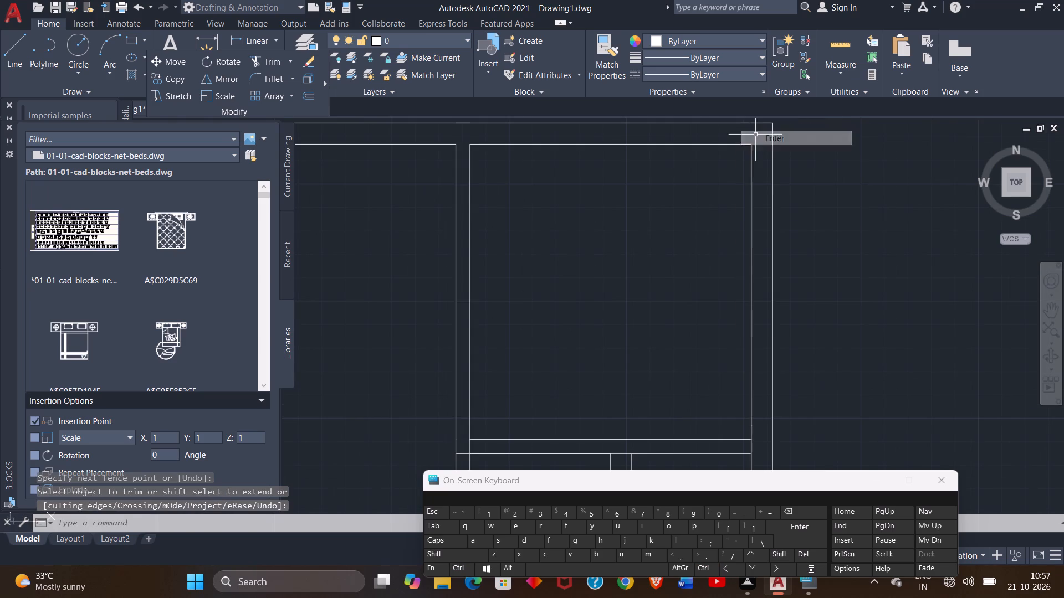
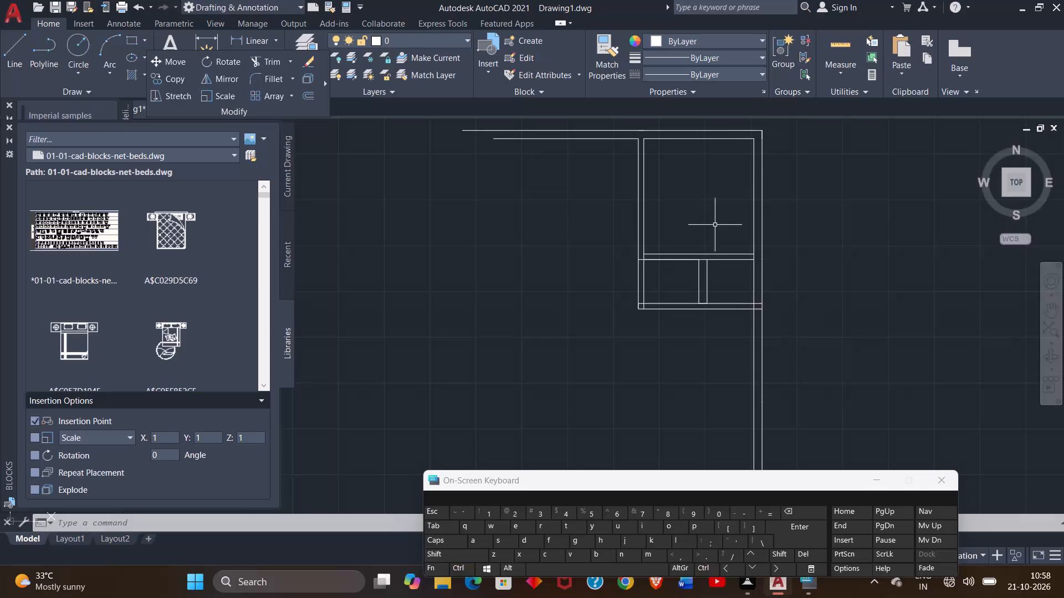
Start Trim, then open the reference floor plan image download (13).jpg from the Gallery, examine it and return to the drawing.
left_click(273, 61)
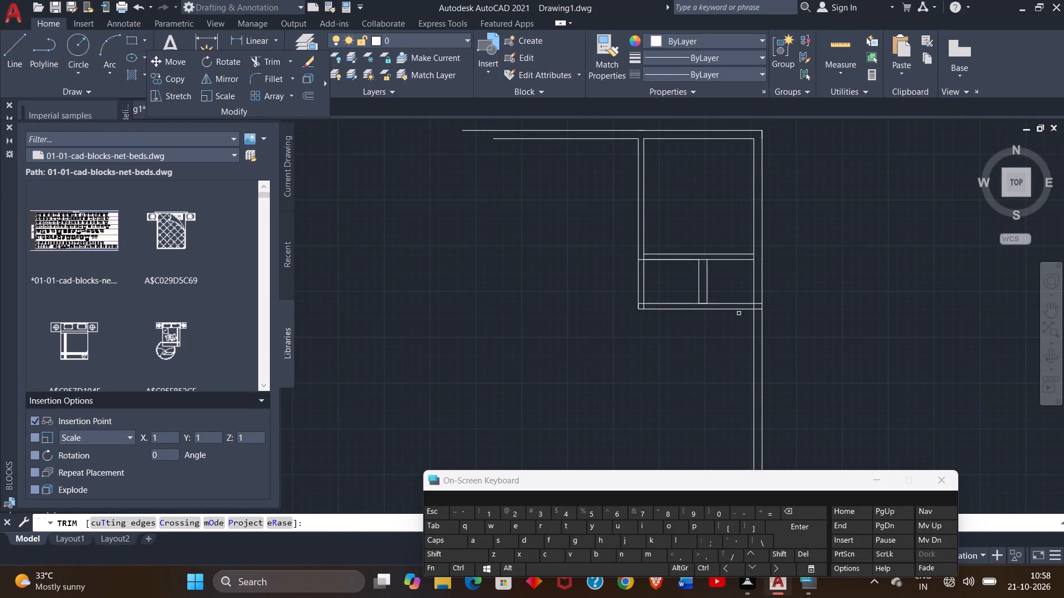
scroll(755, 303, "up", 2, "ctrl")
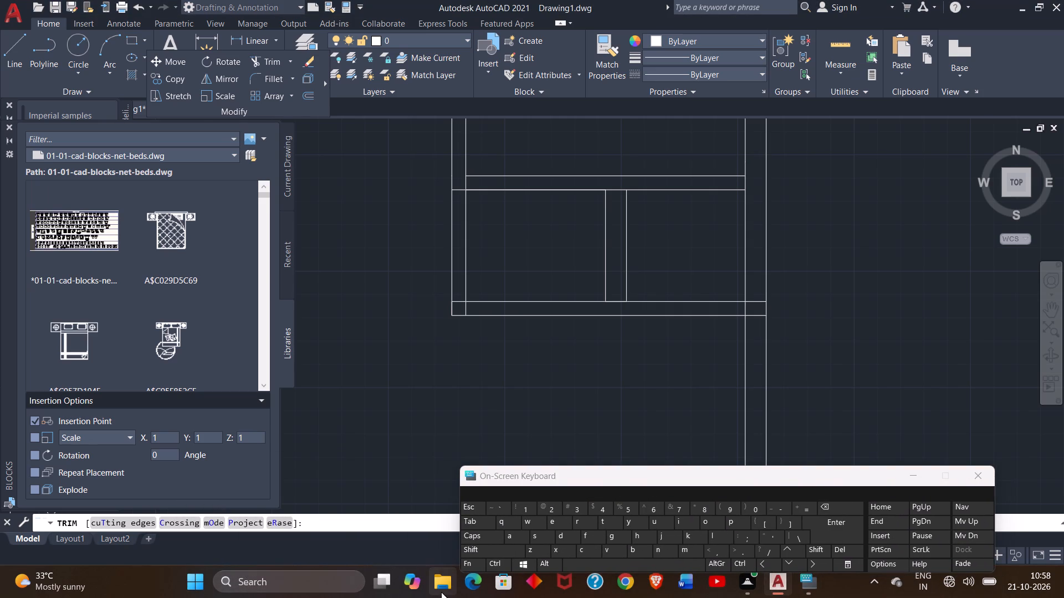
double_click(441, 591)
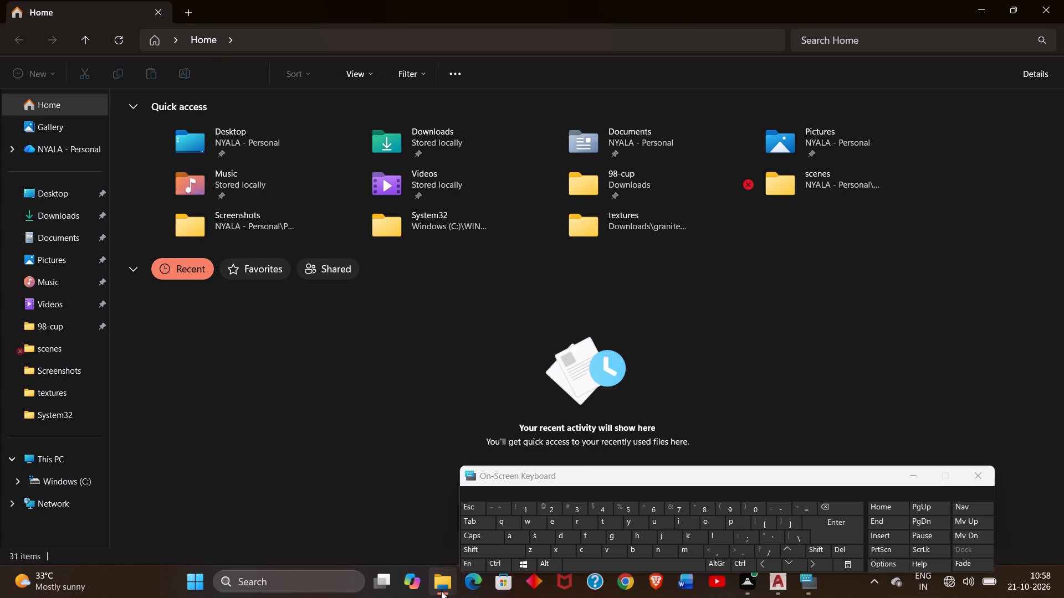
left_click(53, 133)
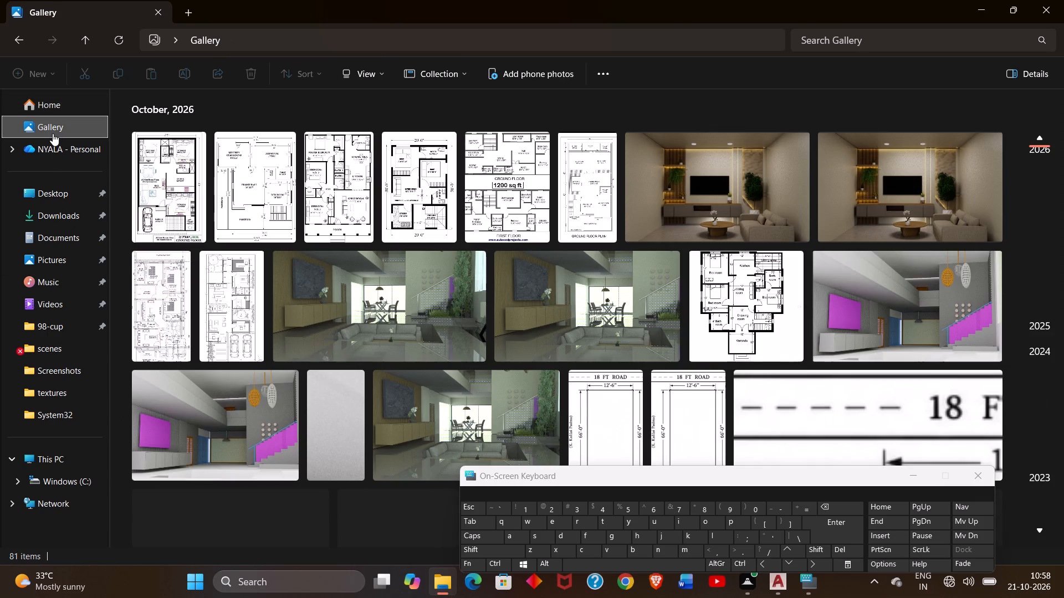
double_click(161, 200)
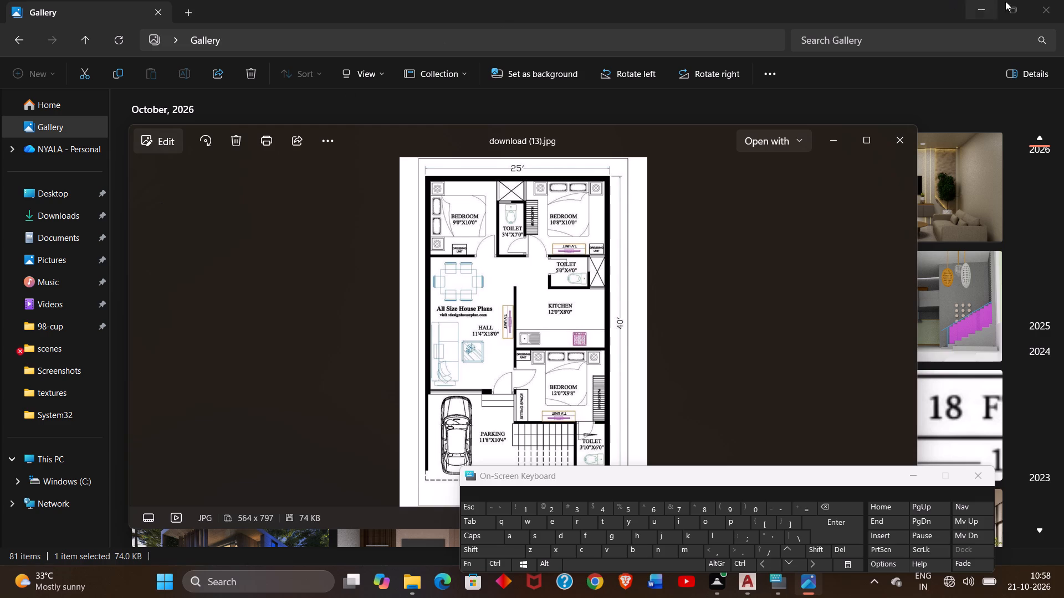
left_click(1037, 4)
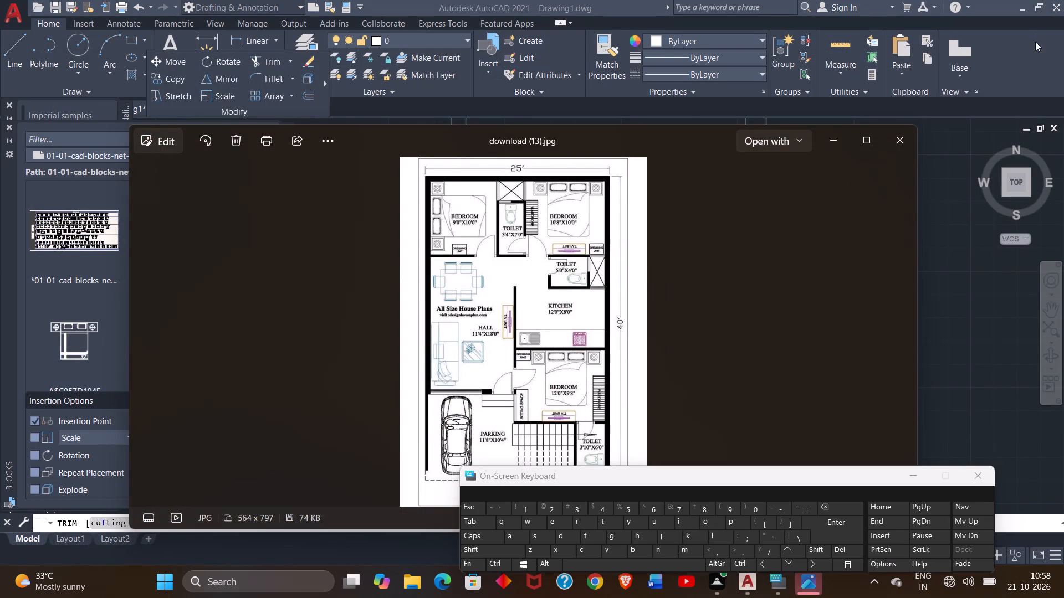
left_click(965, 192)
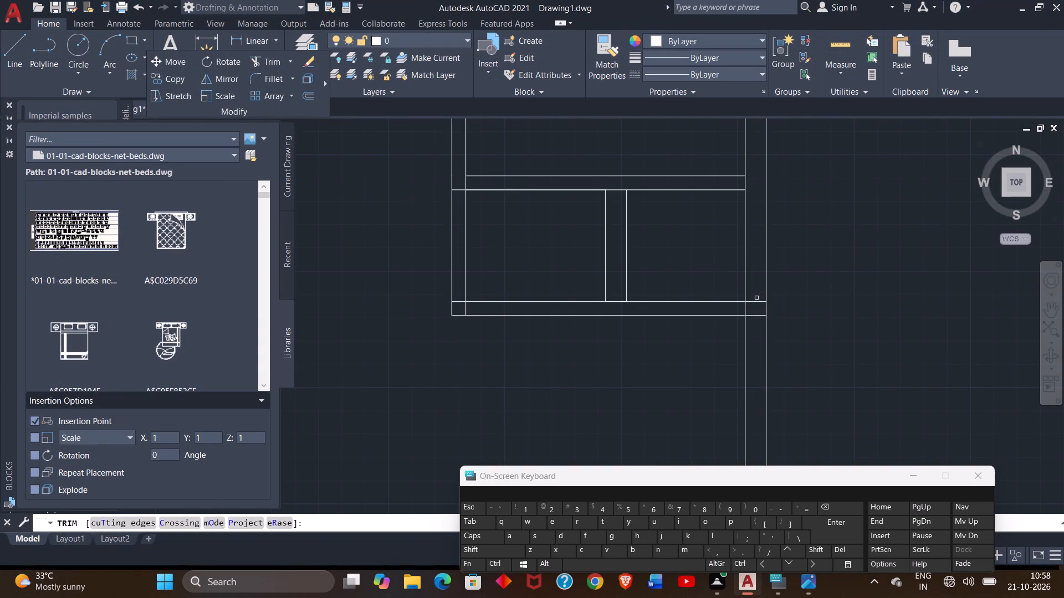
Trim the partitioned lower room's bottom wall lines inside the right wall and the right wall's inner line between them to open the junction.
left_click_drag(756, 298, 756, 328)
left_click_drag(756, 328, 751, 312)
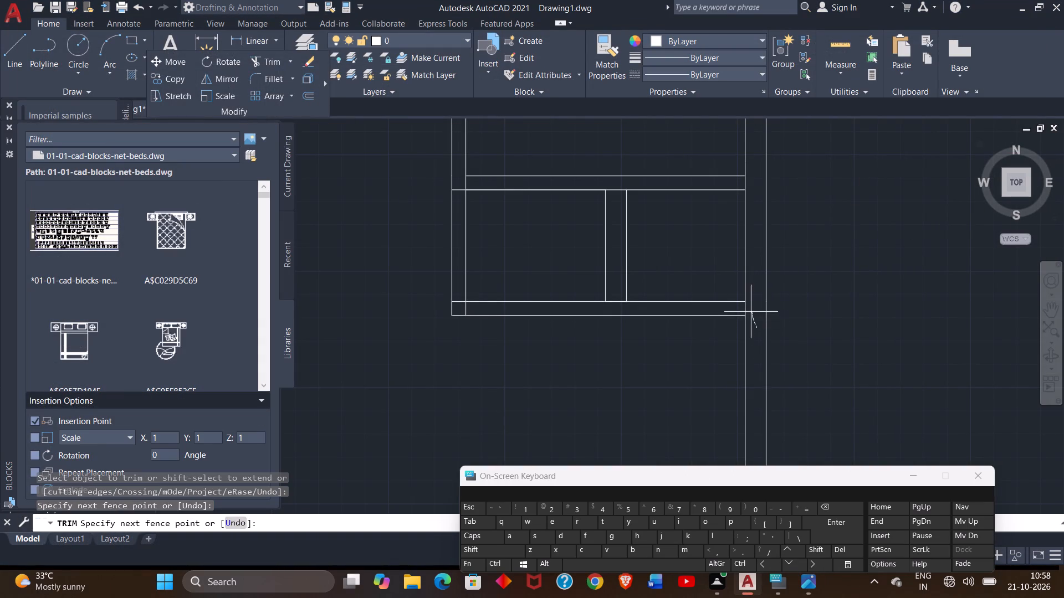
left_click_drag(751, 312, 750, 312)
left_click(750, 312)
left_click_drag(750, 312, 738, 310)
left_click(738, 310)
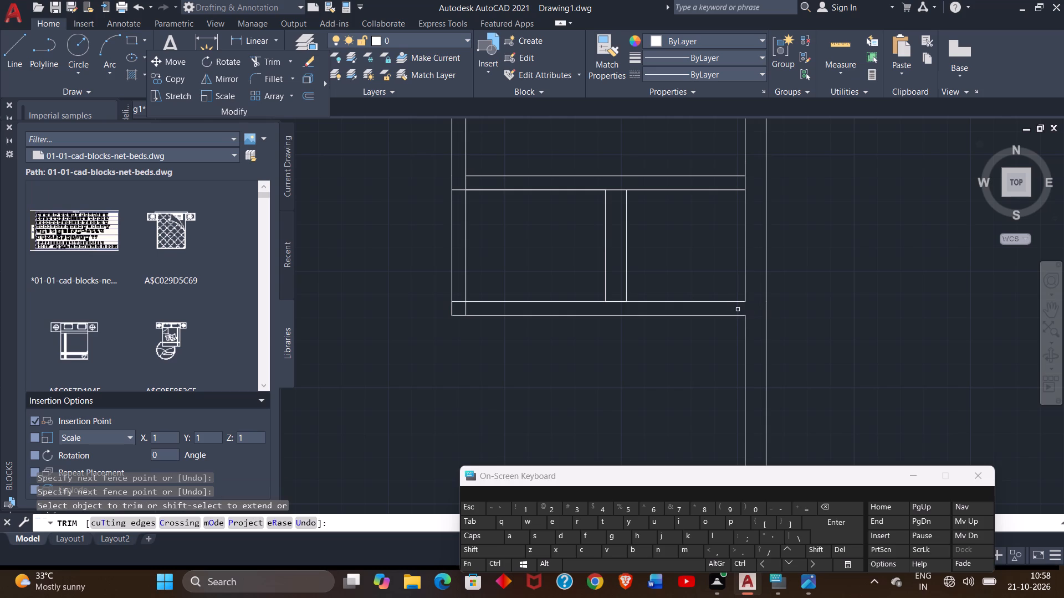
right_click(746, 306)
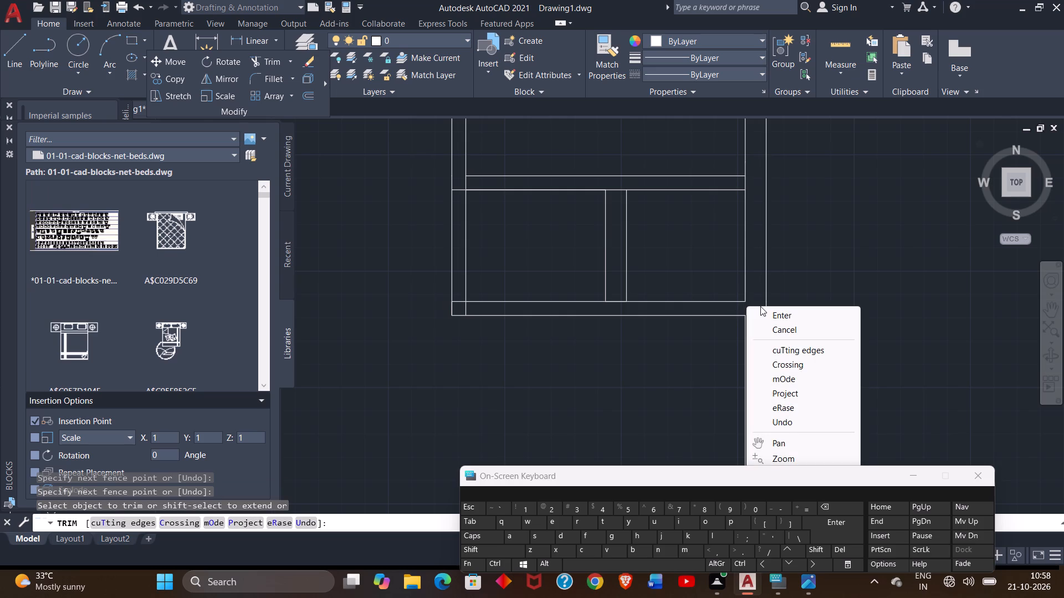
left_click(762, 306)
left_click(766, 314)
Trim the overrunning inner wall lines at the partitioned room's bottom left corner.
left_click(262, 59)
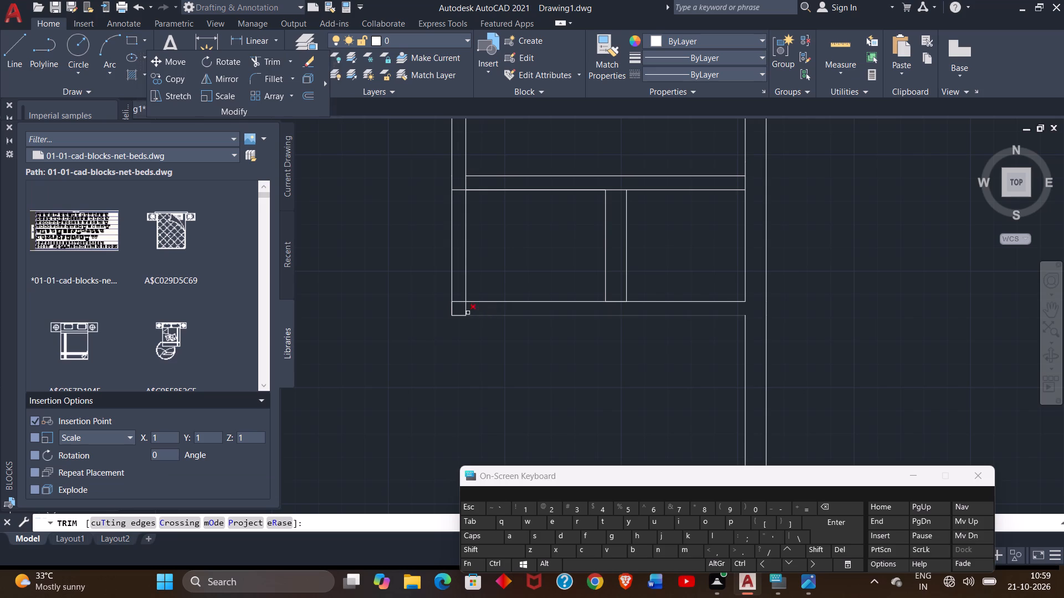
left_click(465, 309)
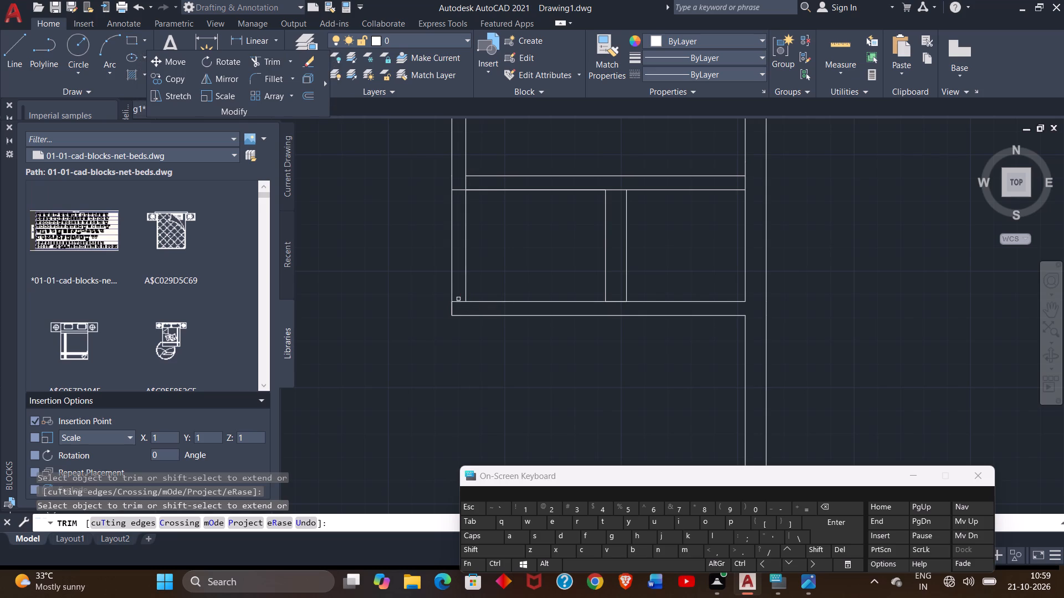
left_click(458, 301)
right_click(458, 301)
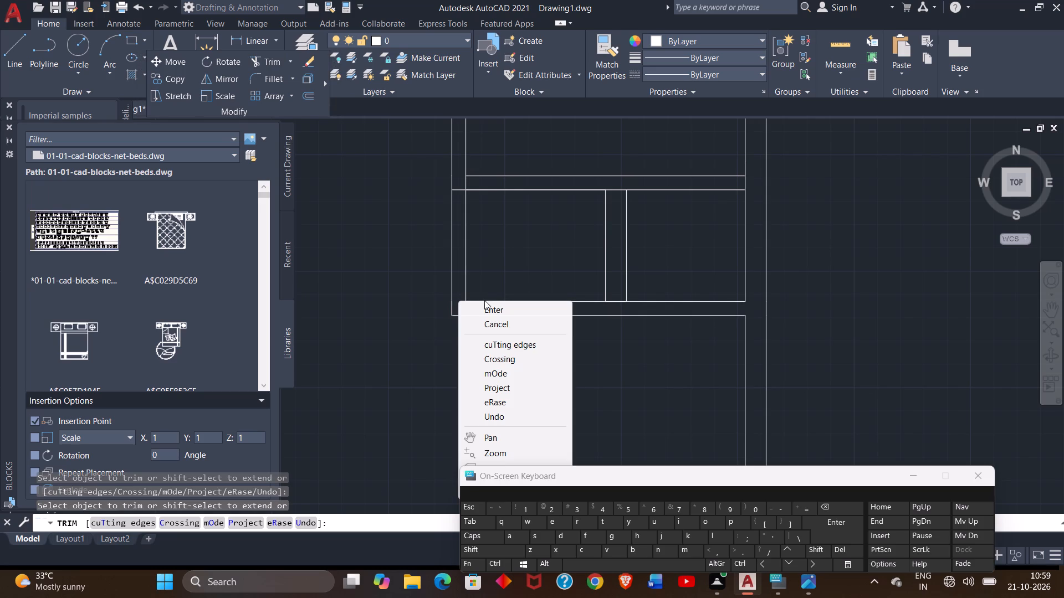
left_click(489, 308)
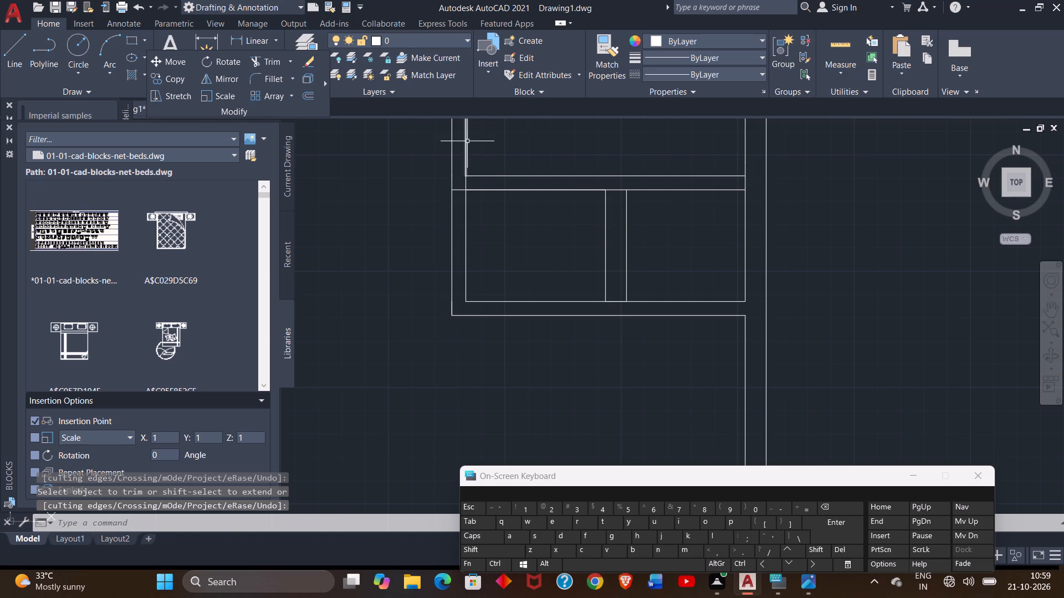
Trim the left wall's inner line and the crossing wall line where the wall between the two rooms meets the left wall.
scroll(458, 169, "up", 1, "ctrl")
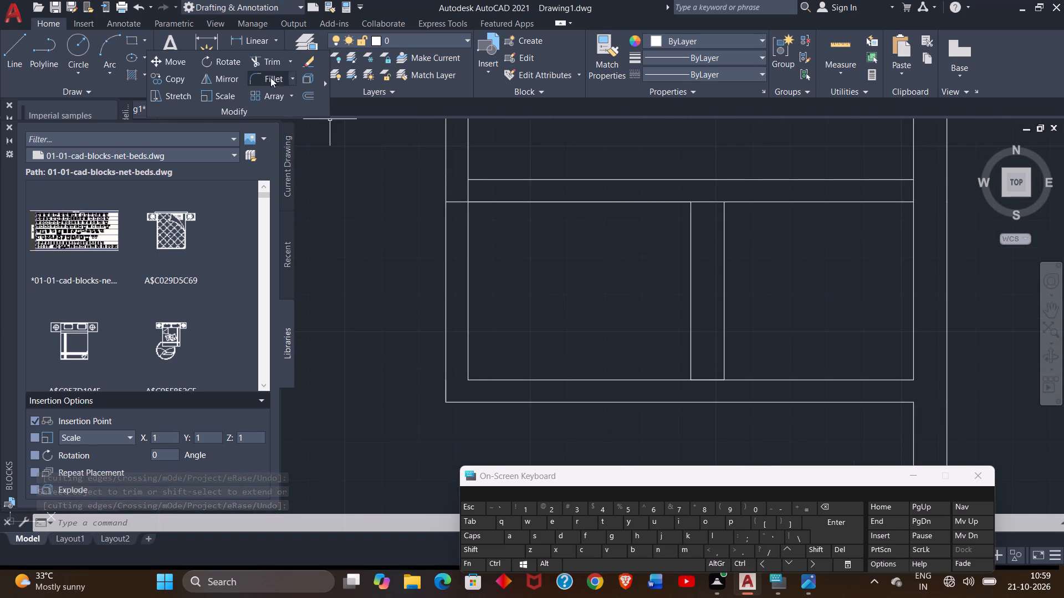
left_click(263, 63)
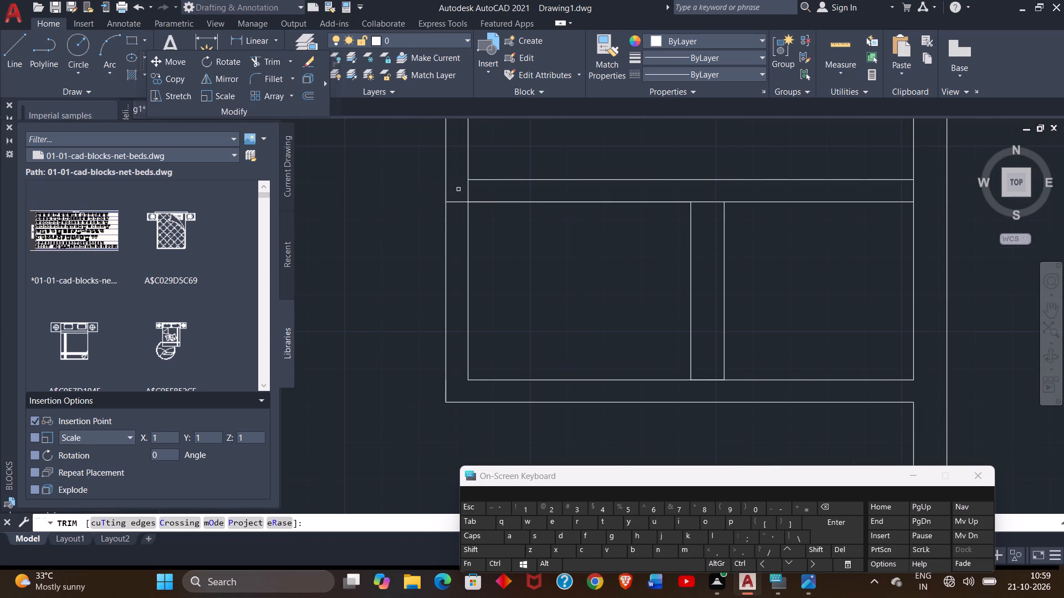
left_click_drag(458, 187, 458, 228)
left_click_drag(458, 228, 463, 195)
left_click_drag(463, 195, 487, 192)
left_click(487, 192)
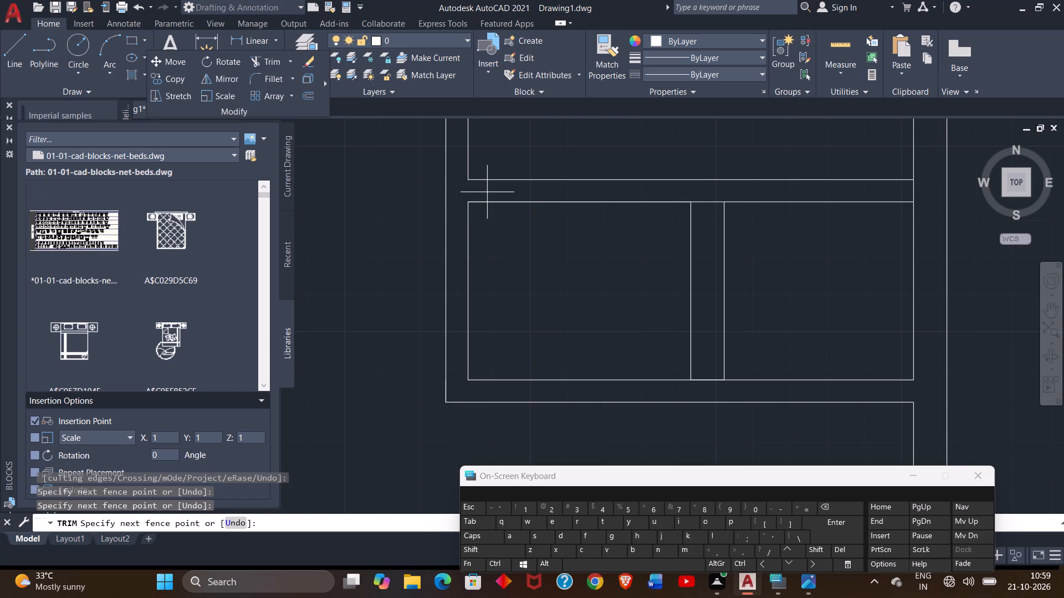
right_click(487, 192)
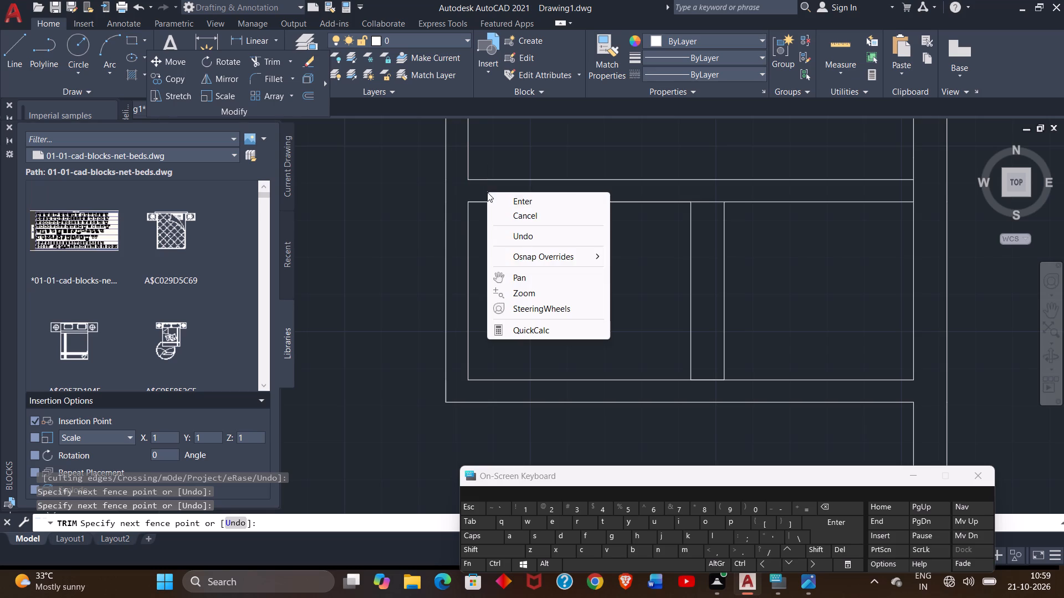
left_click(516, 200)
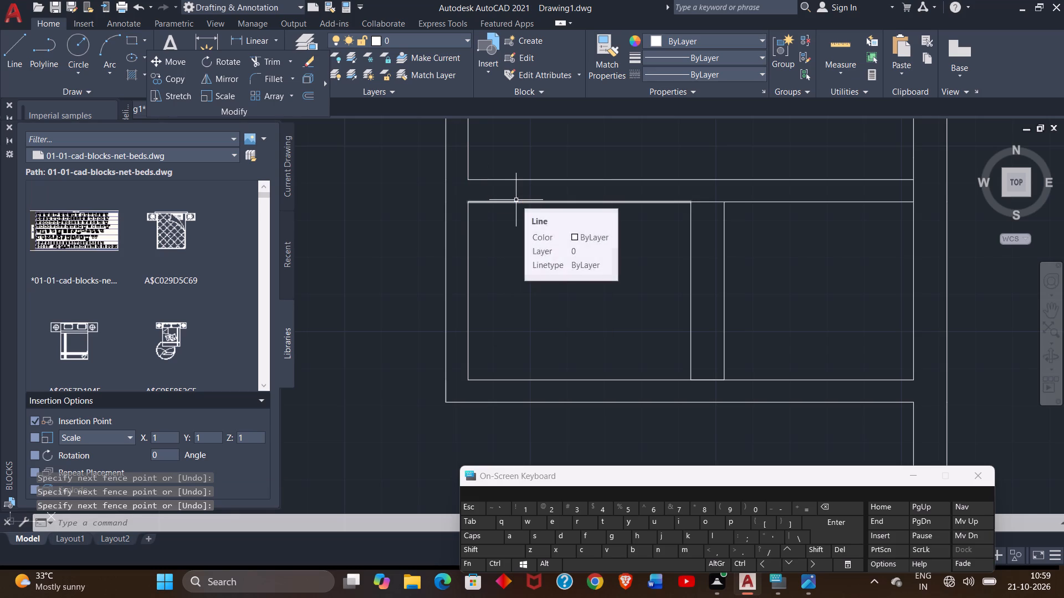
Delete the duplicate line along the top edge of the partitioned room's left compartment.
left_click(548, 203)
key("Delete")
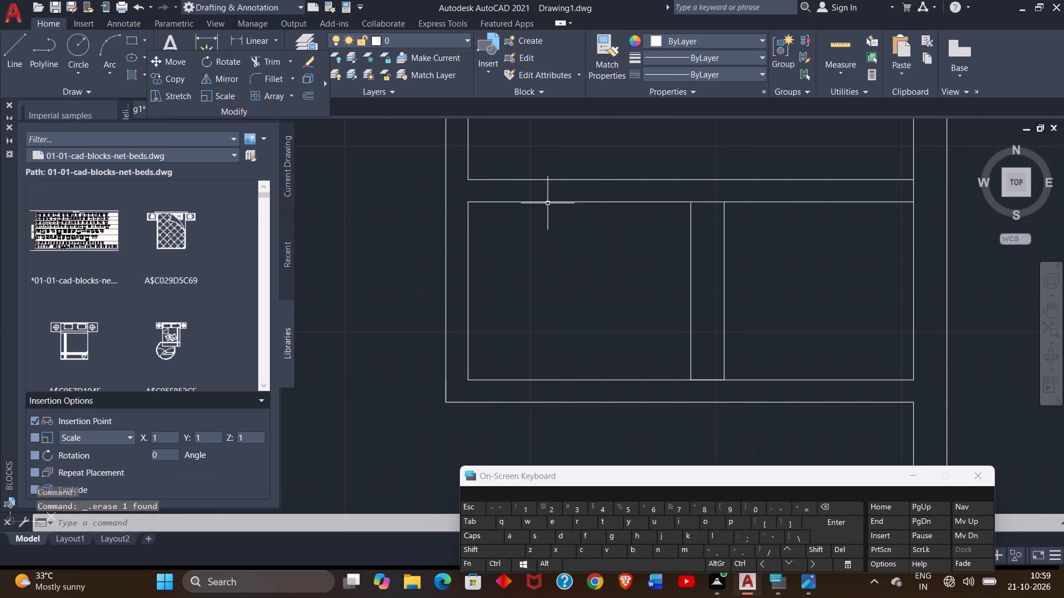
Consult the reference image download (13).jpg for the kitchen's dimensions below the toilet.
scroll(557, 280, "down", 3, "ctrl")
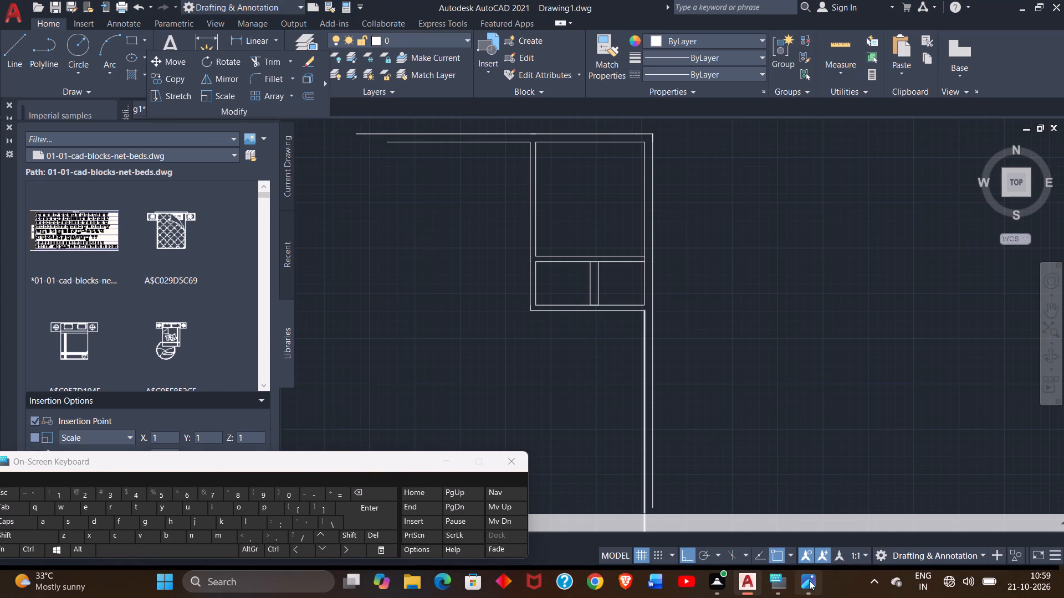
left_click(795, 520)
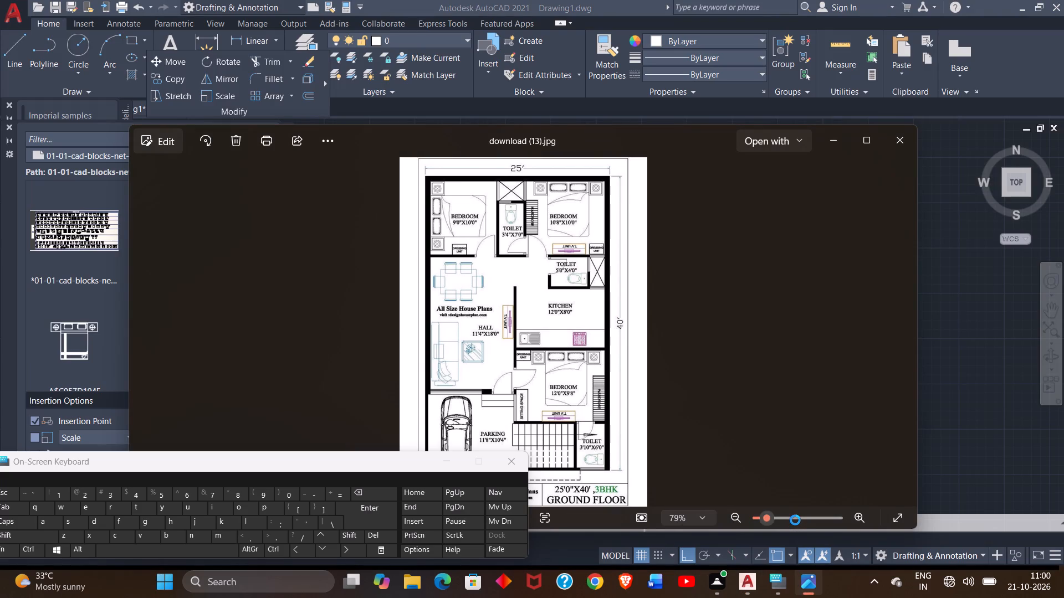
left_click(961, 419)
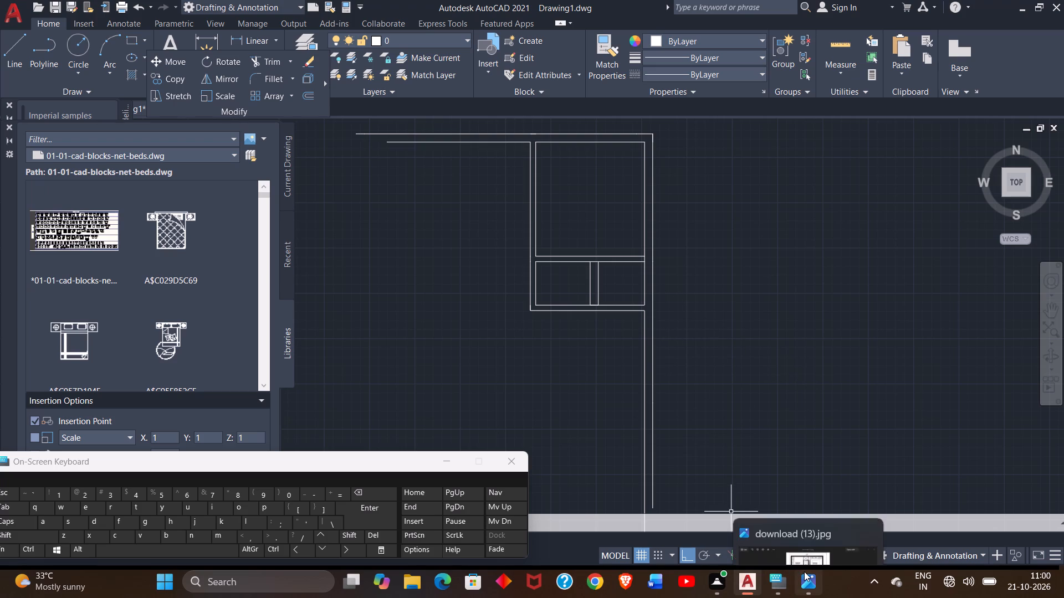
left_click(804, 522)
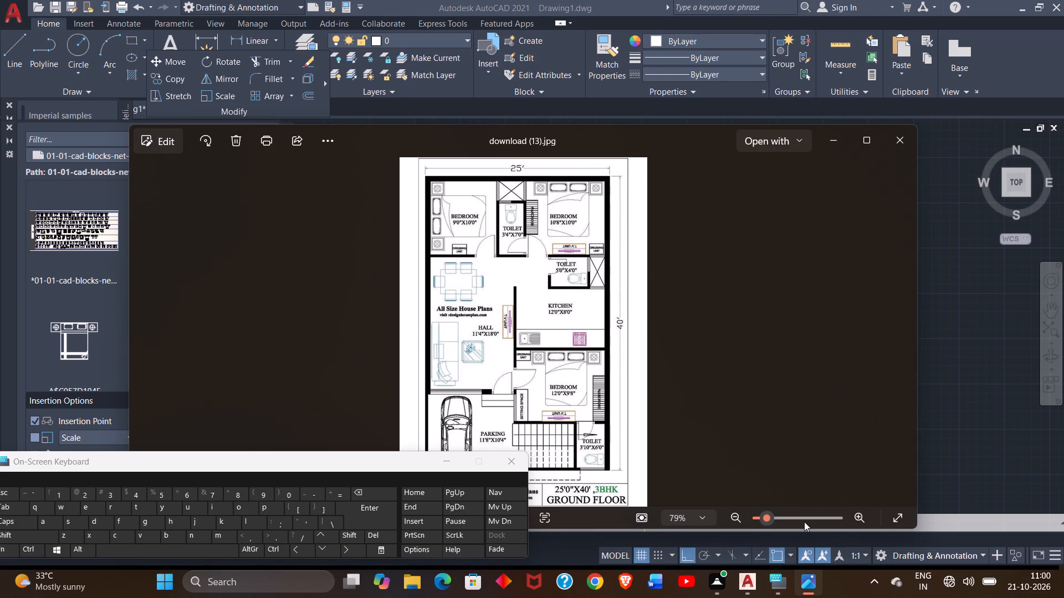
left_click(974, 403)
left_click(820, 382)
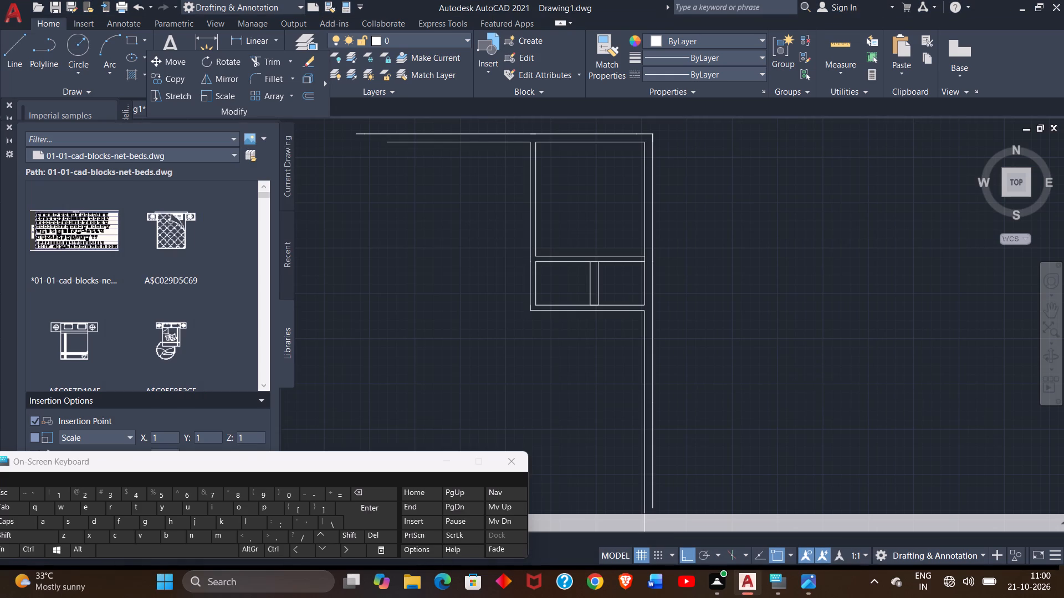
right_click(820, 382)
left_click(820, 382)
Draw the kitchen outline from the partitioned room's lower right junction: 8' down the right wall's inner line, 12' left, about 6'-5" up.
double_click(1, 42)
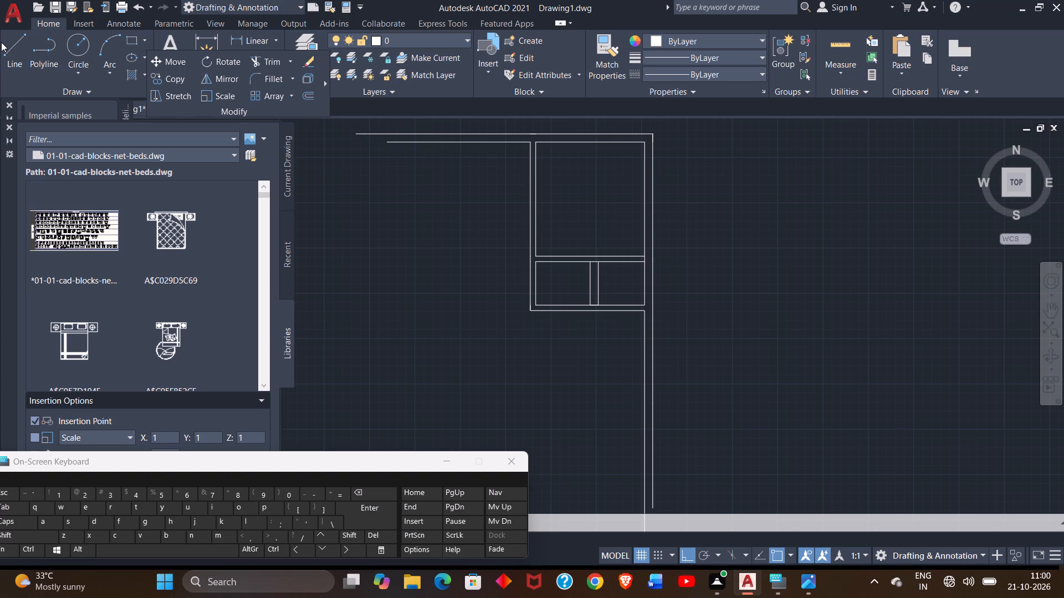
left_click(5, 44)
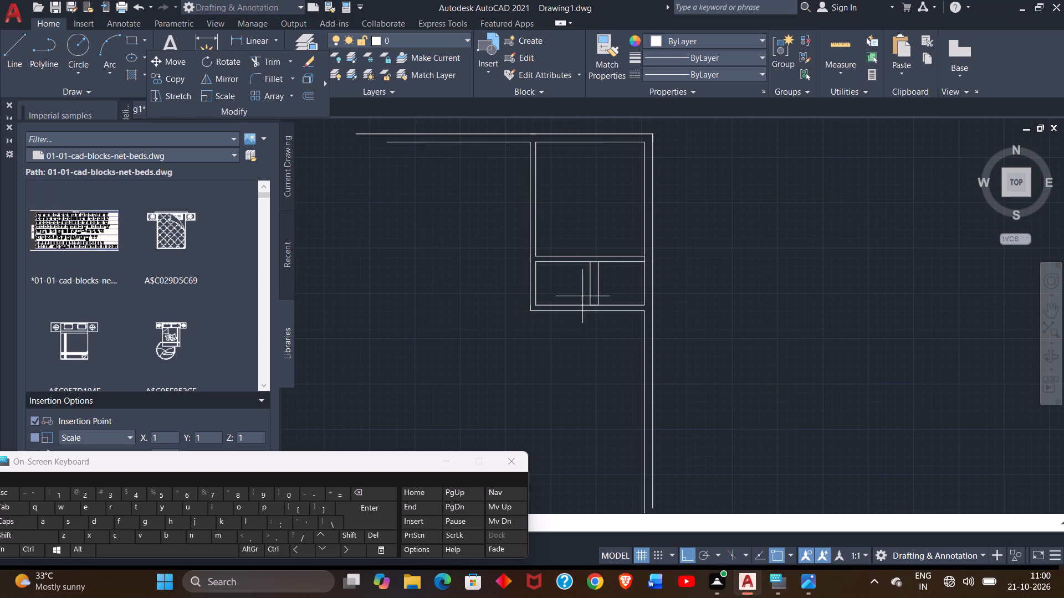
left_click_drag(646, 314, 649, 369)
type("8'")
key("Return")
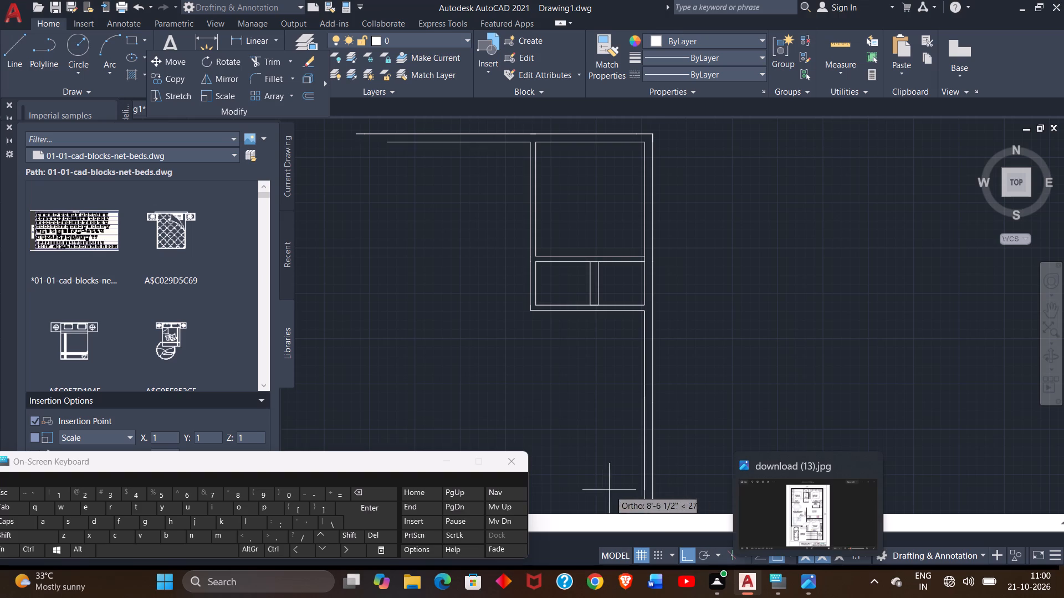
type("12'")
key("Return")
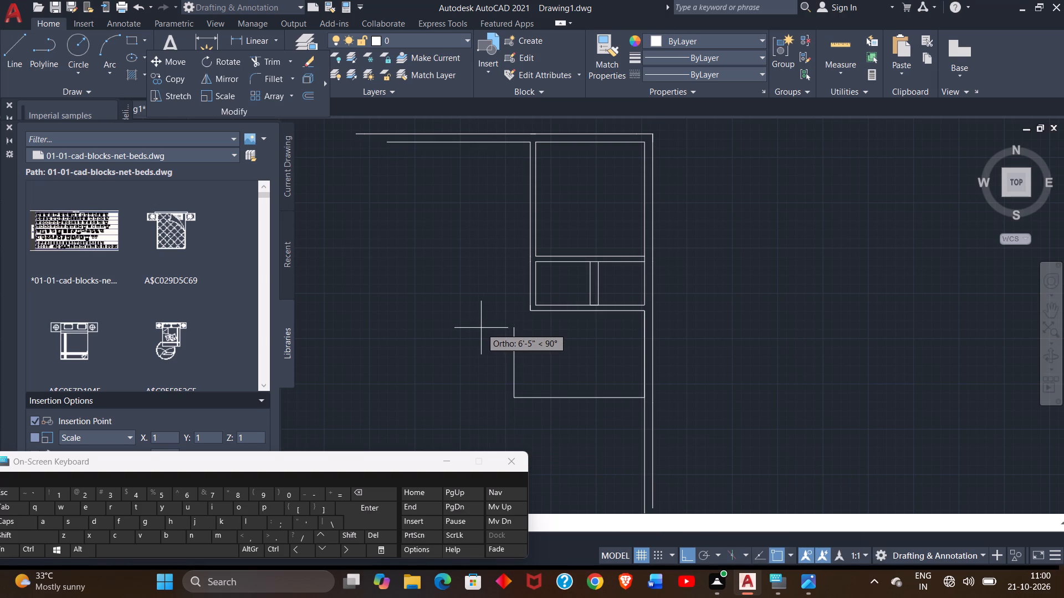
left_click(481, 328)
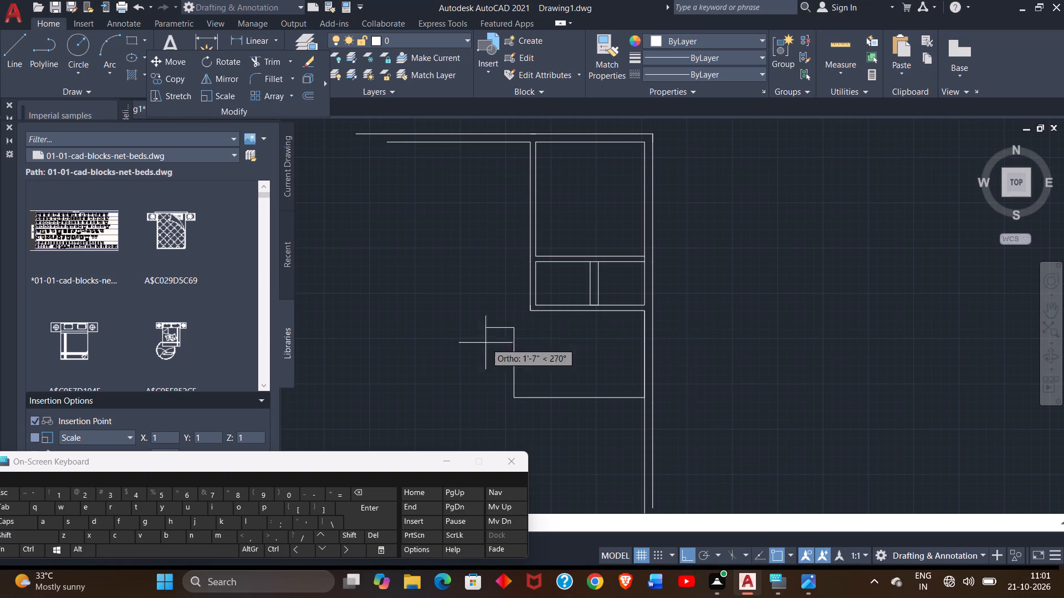
right_click(433, 330)
left_click(469, 342)
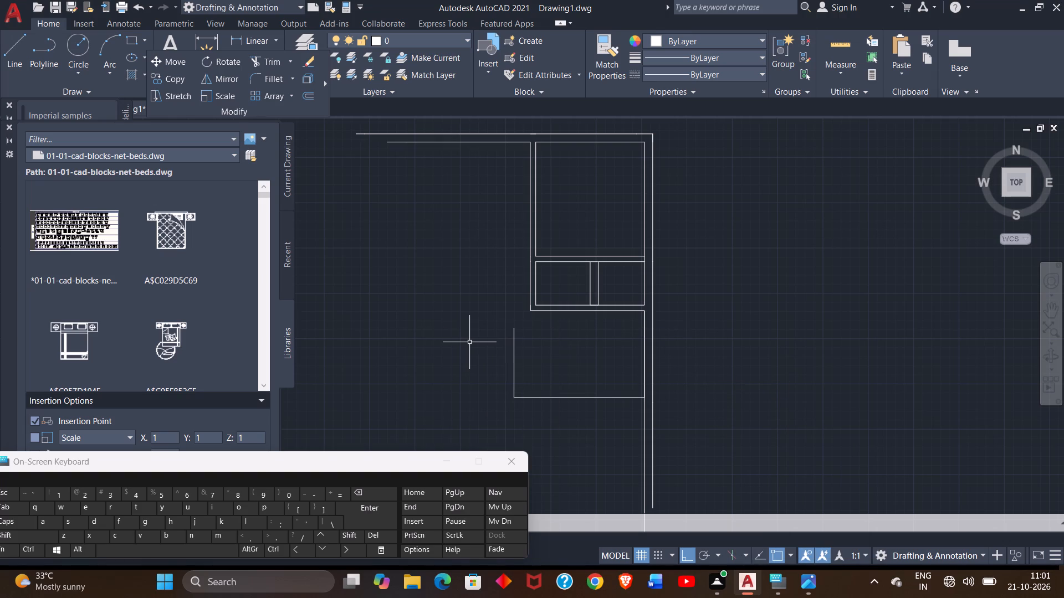
left_click(0, 53)
From the upper bedroom wall's corner with the top wall, draw a line 3'4" left, then down level with the partitioned room's bottom edge.
double_click(16, 55)
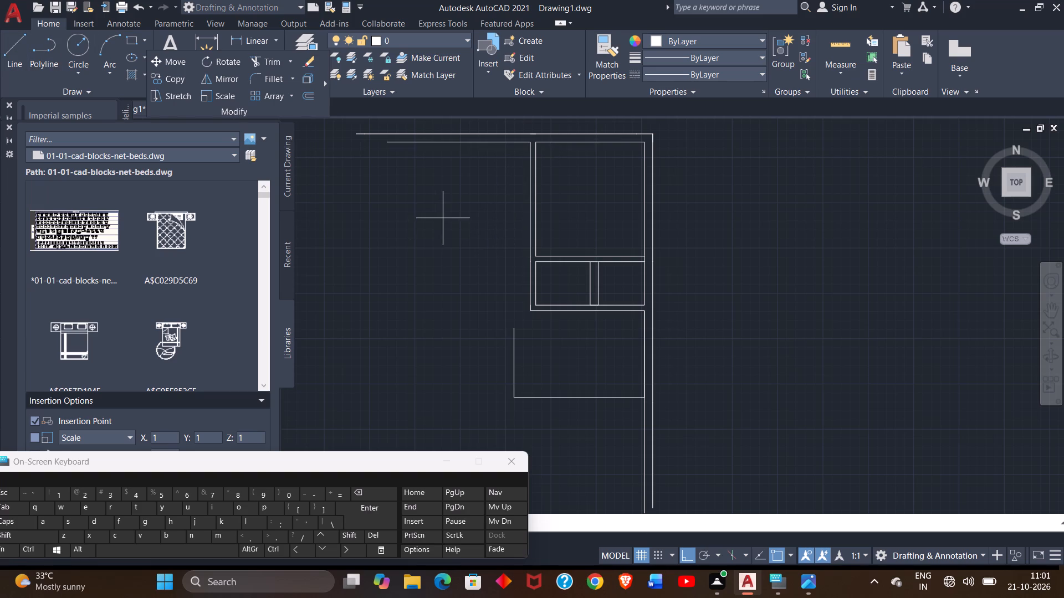
left_click(528, 146)
type("10'")
type("3'4")
key("shift+quotedbl")
key("Return")
type("3'[4\"")
key("Return")
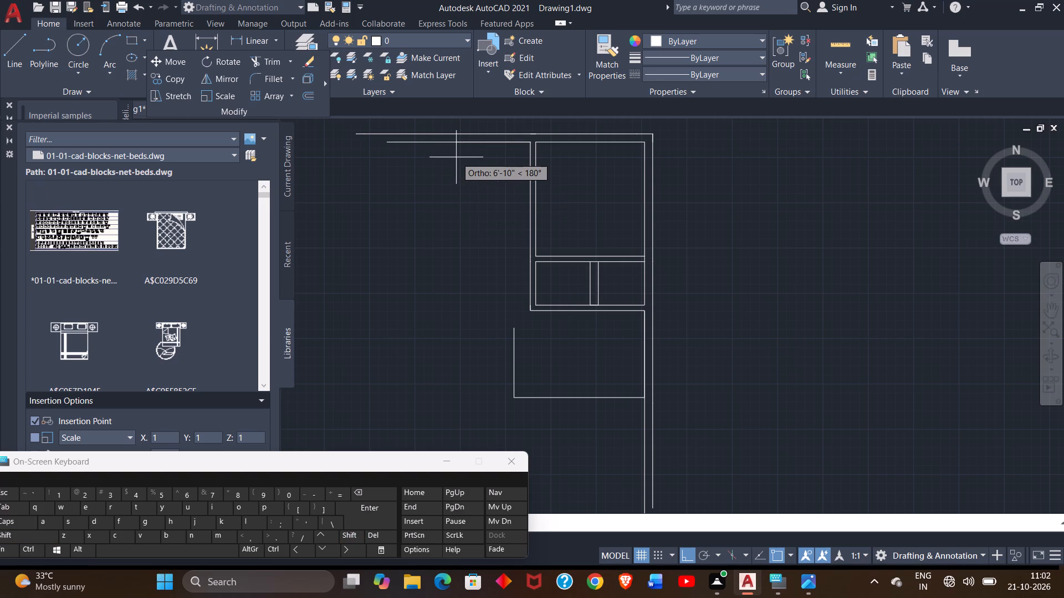
type("3'")
key("4")
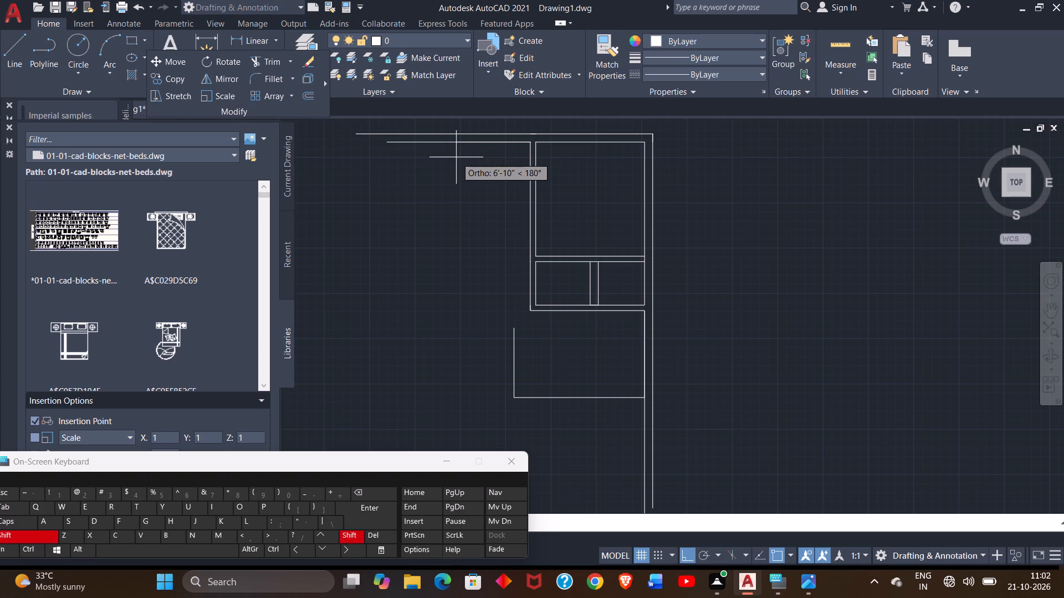
key("shift+quotedbl")
key("Return")
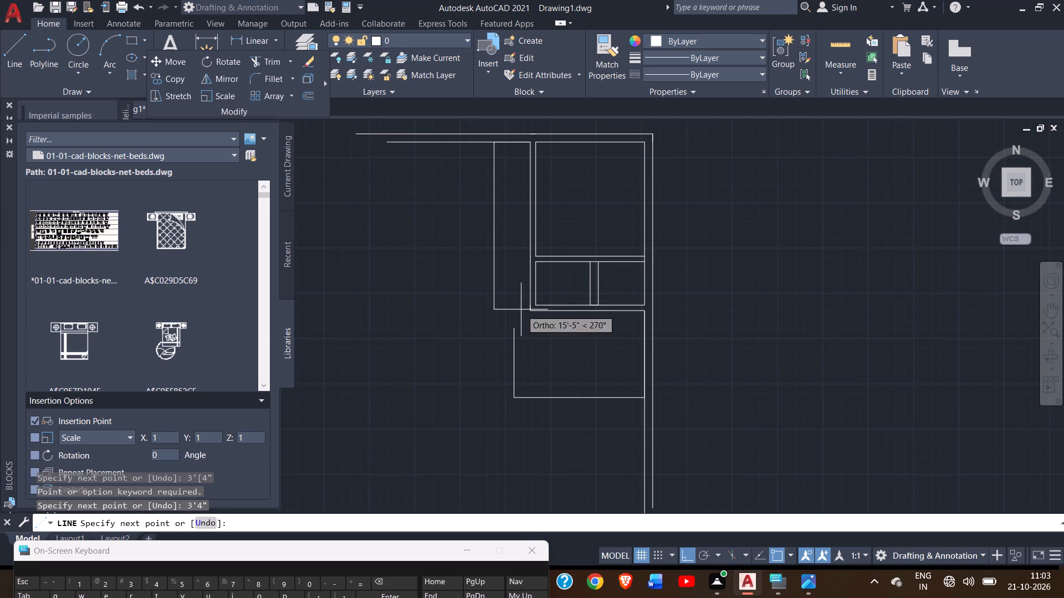
left_click(493, 311)
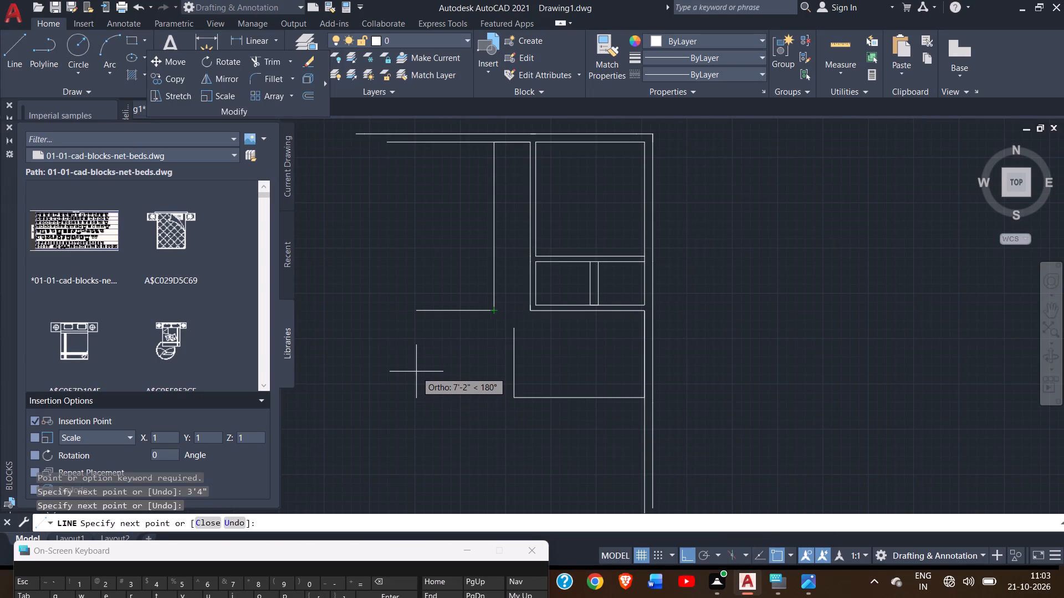
Complete the wall left of the 3'4" space: 6" left at its lower end and back up to the top wall's inner line.
key("6")
key("shift+quotedbl")
key("Return")
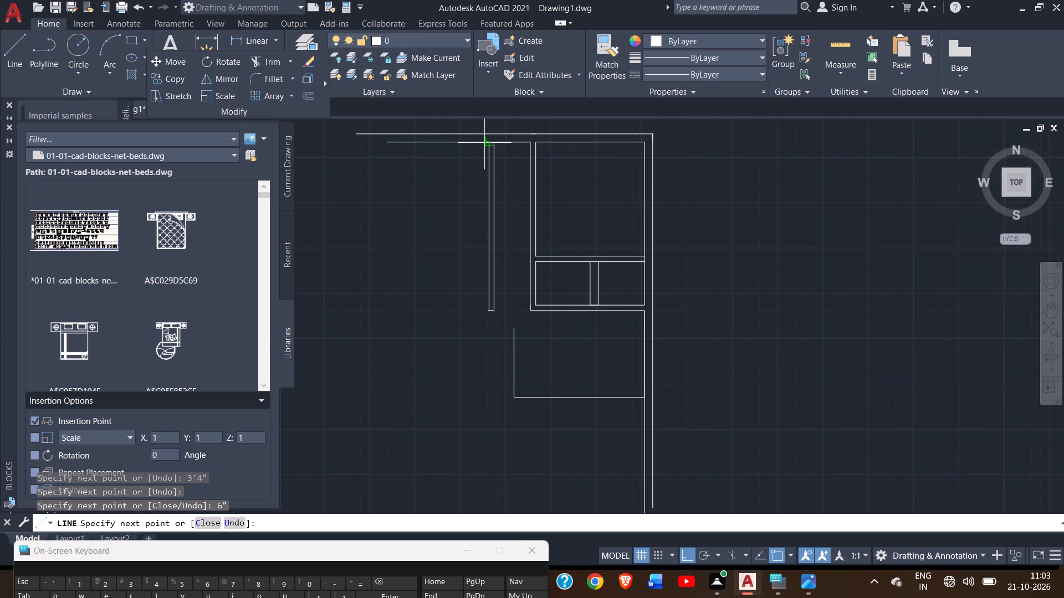
left_click(490, 144)
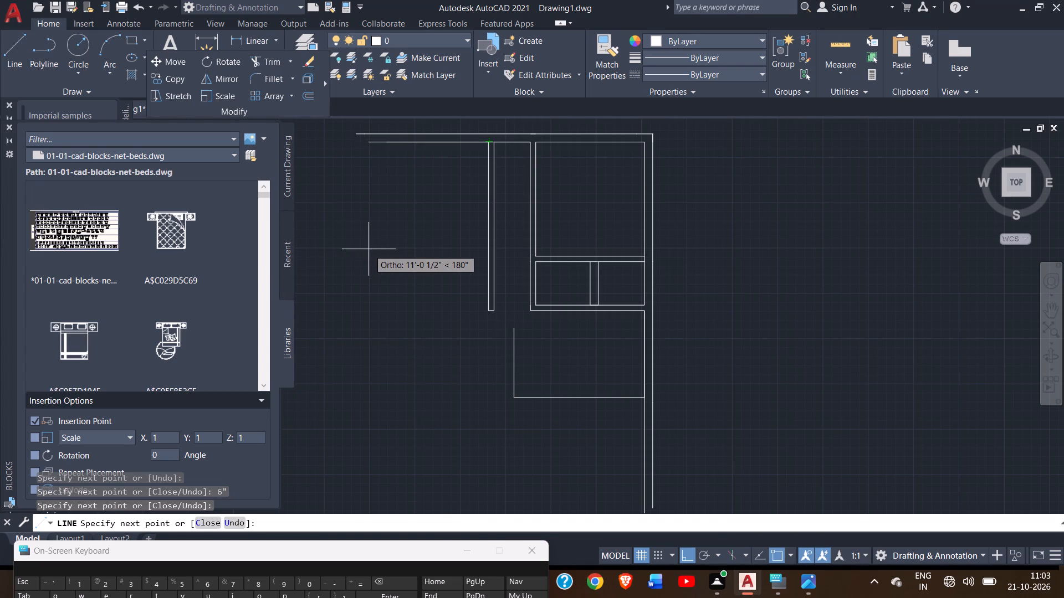
Continue the line 9' left along the top wall, then down 10', 6" and 18' as the left outer wall's inner face.
type("9'")
key("Return")
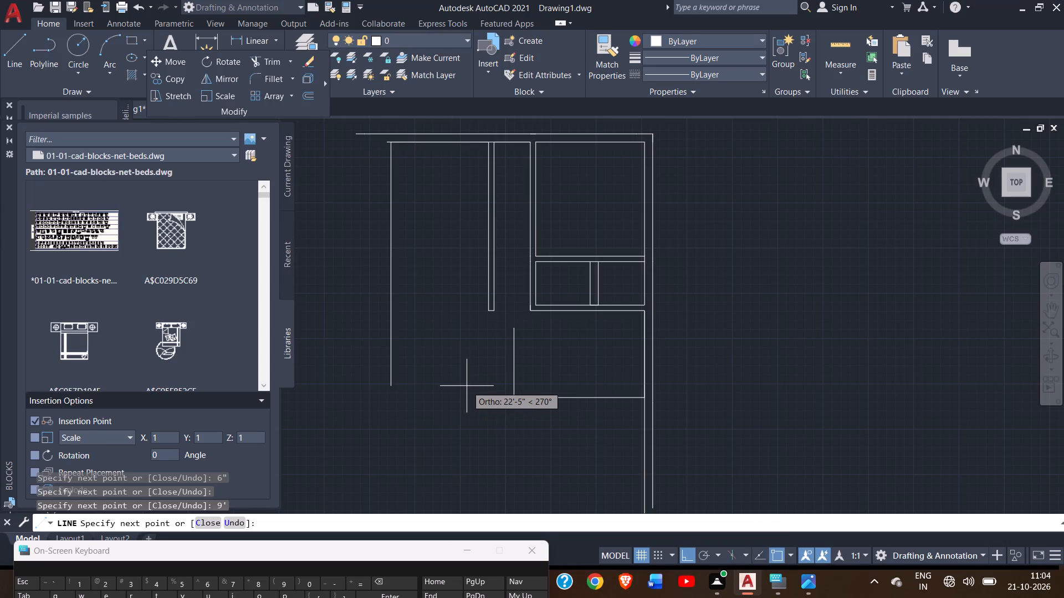
type("10'")
key("Return")
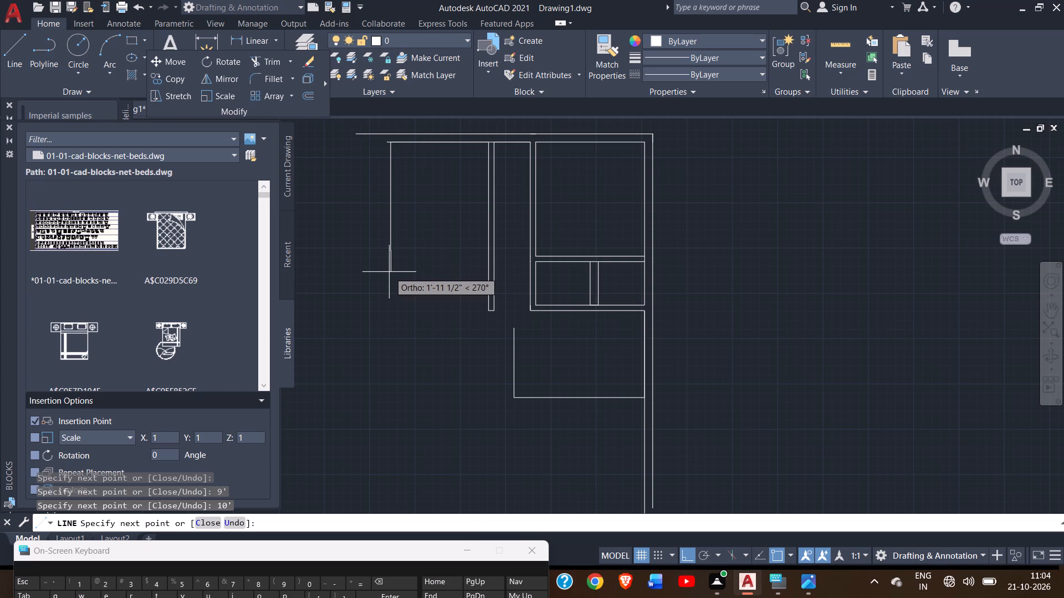
key("6")
key("shift+quotedbl")
key("Return")
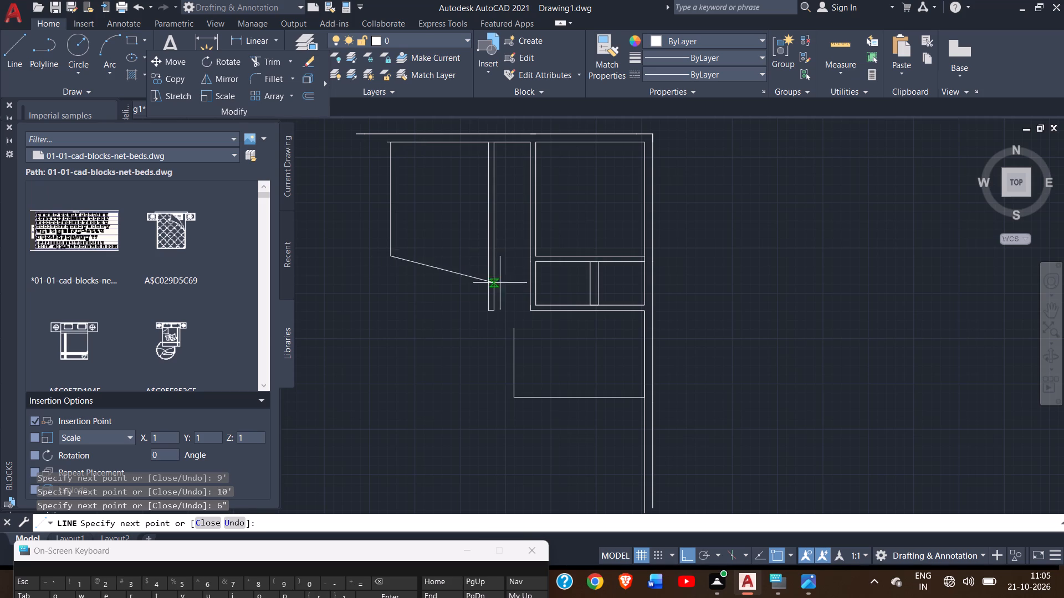
type("18'")
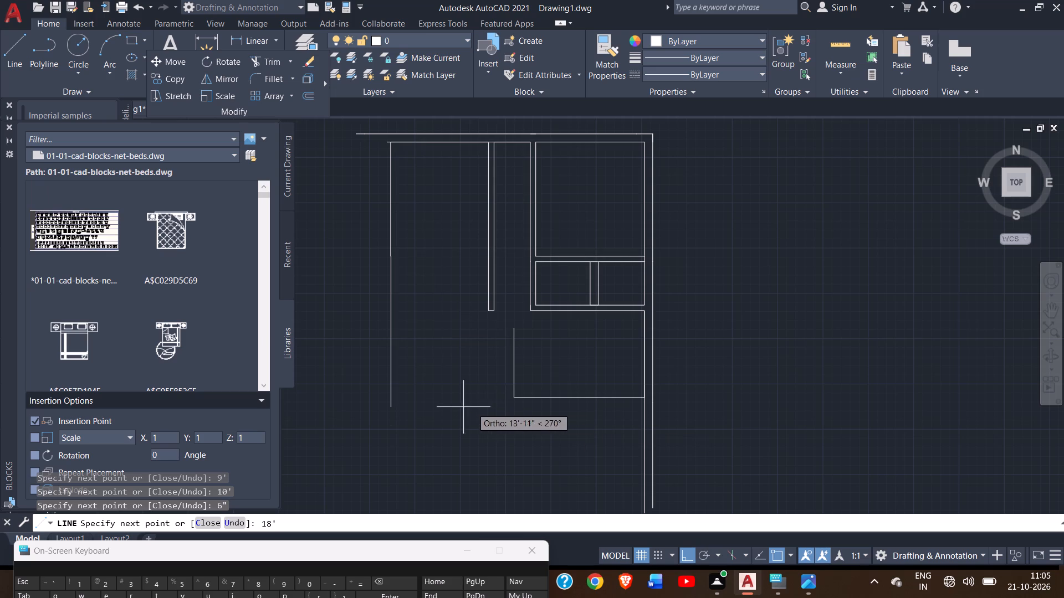
key("Return")
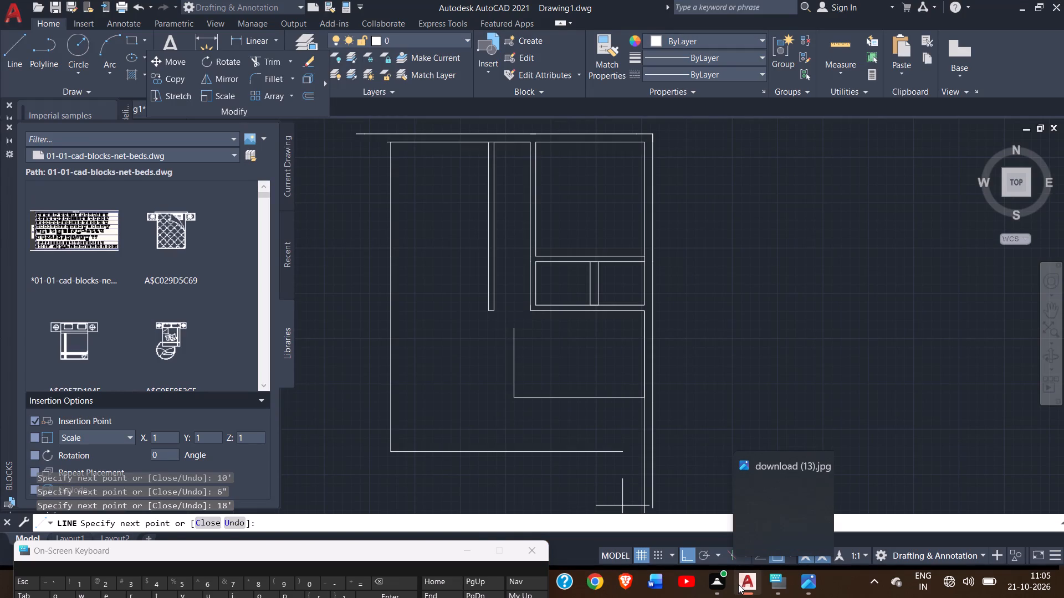
Check the download (13).jpg reference, then draw the left outer wall's thickness: 9" left and back up to the top wall's inner line.
left_click(738, 584)
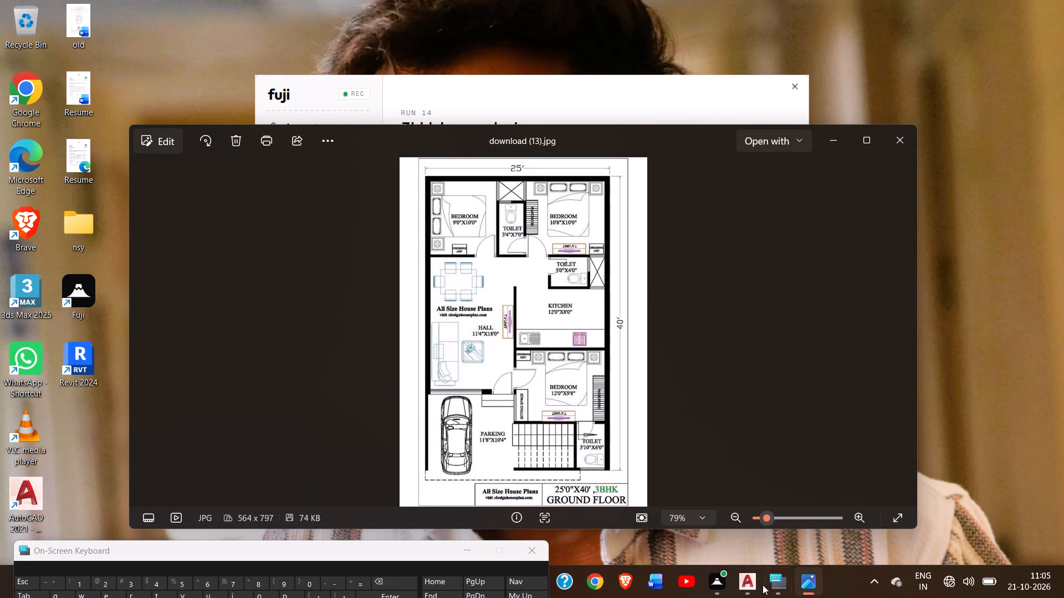
left_click(744, 584)
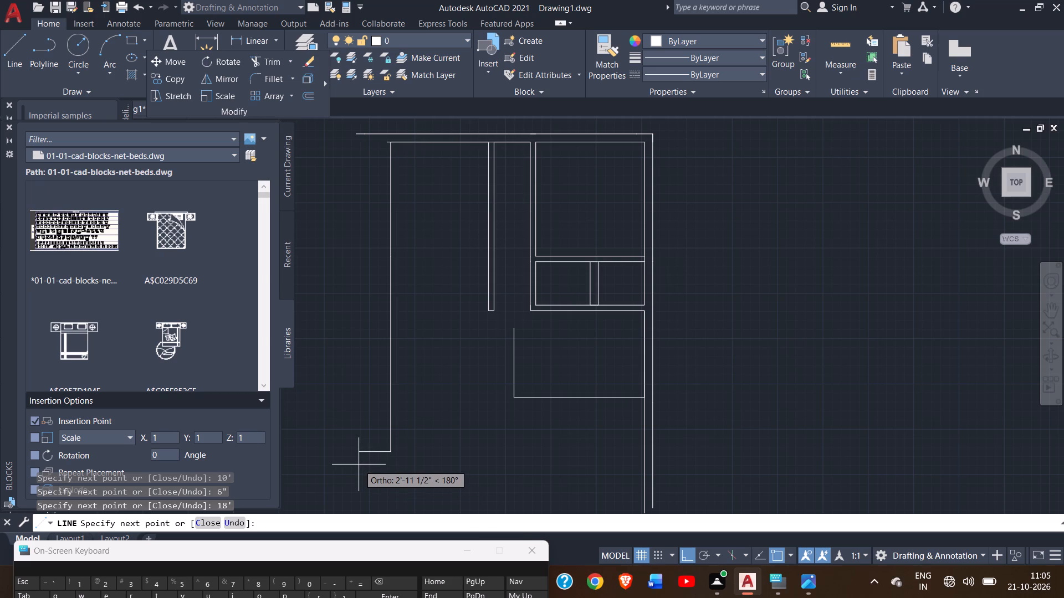
key("9")
key("shift+quotedbl")
key("Return")
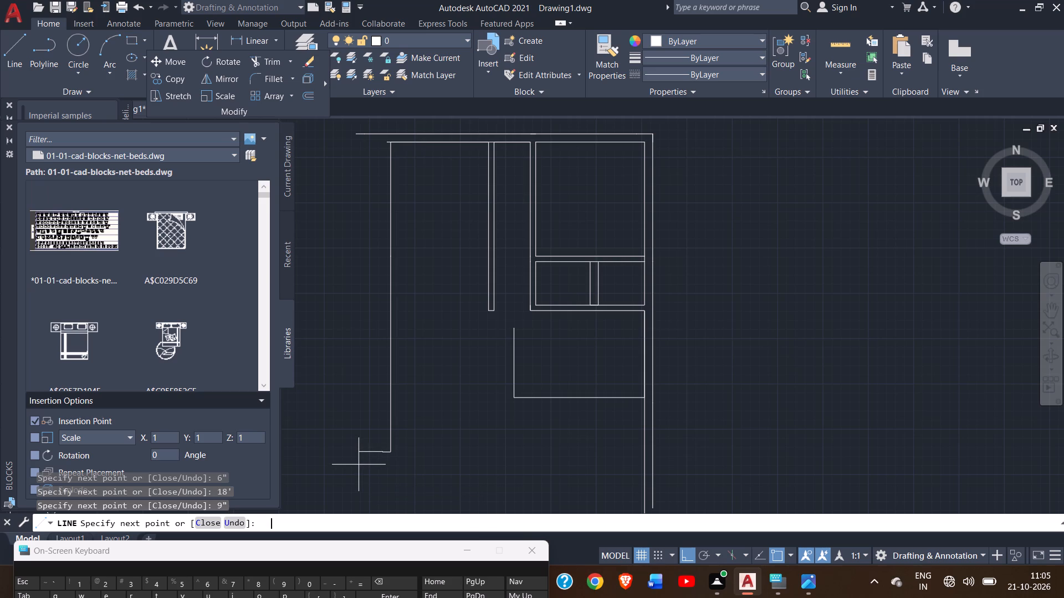
left_click(380, 145)
left_click(388, 145)
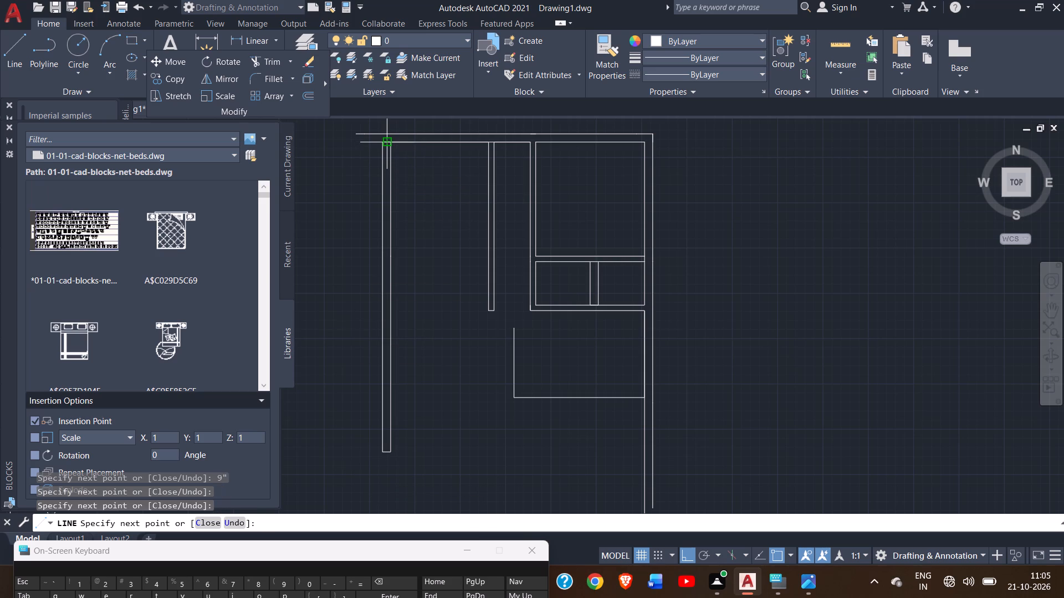
right_click(388, 145)
left_click(416, 149)
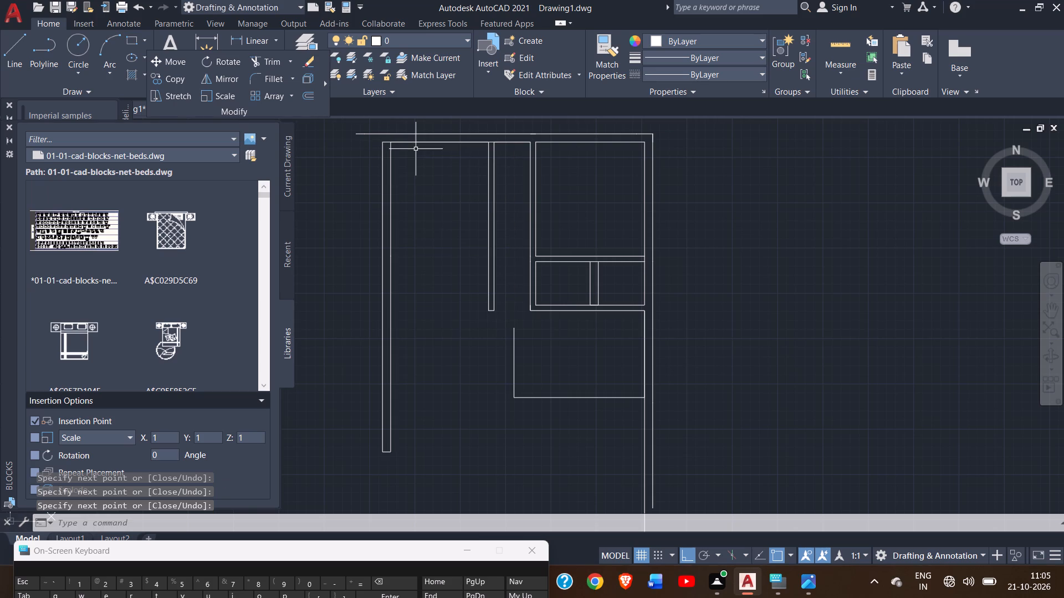
Draw a short line joining the left wall's outer face to the top wall's outer line at the plan's upper left corner.
left_click_drag(22, 61, 354, 124)
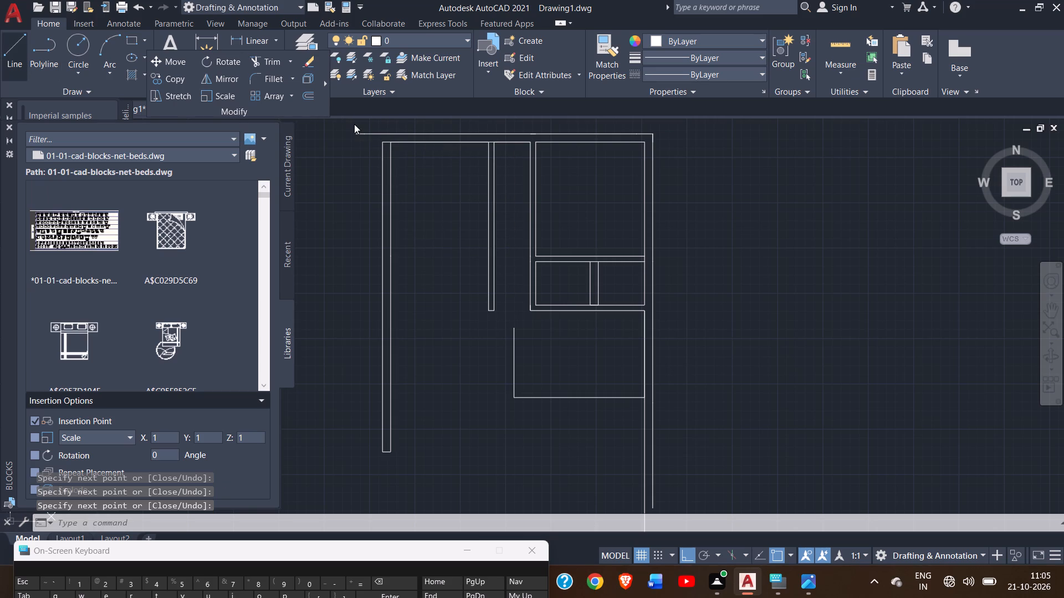
left_click_drag(354, 124, 394, 159)
left_click(24, 67)
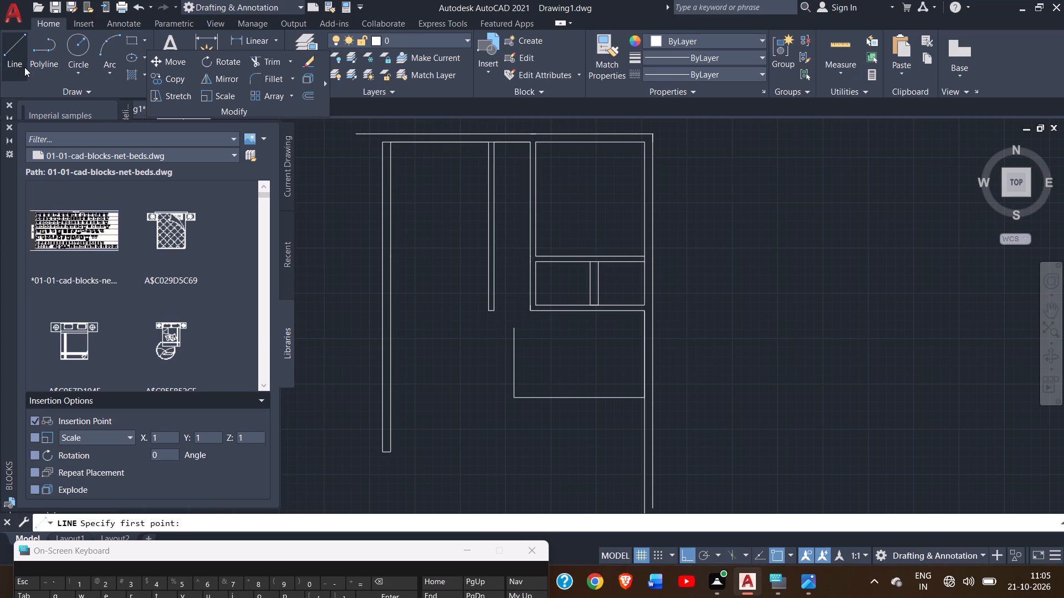
left_click_drag(378, 145, 380, 131)
left_click(380, 131)
right_click(380, 131)
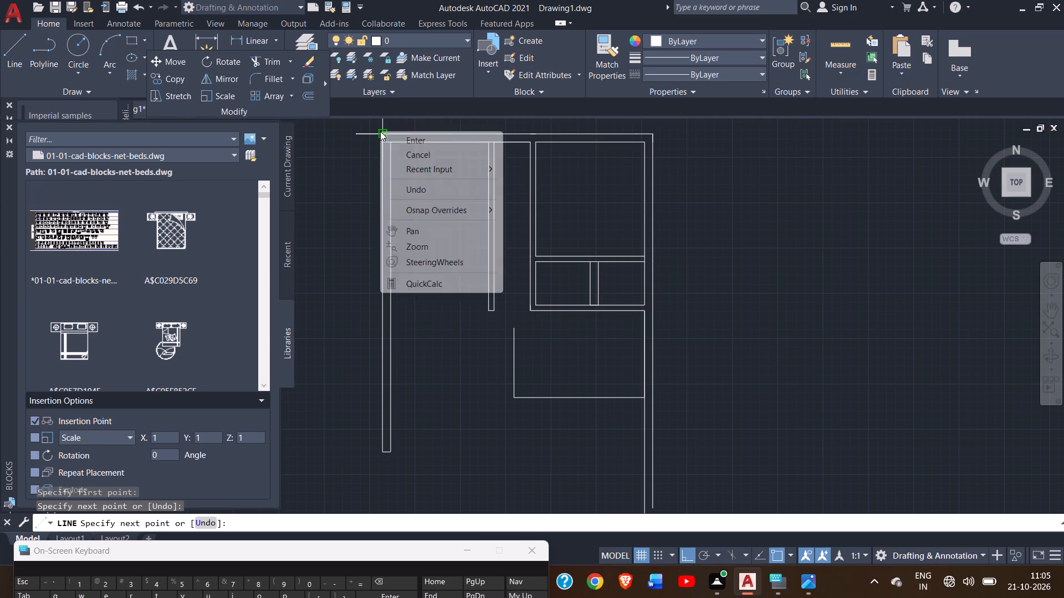
left_click(405, 145)
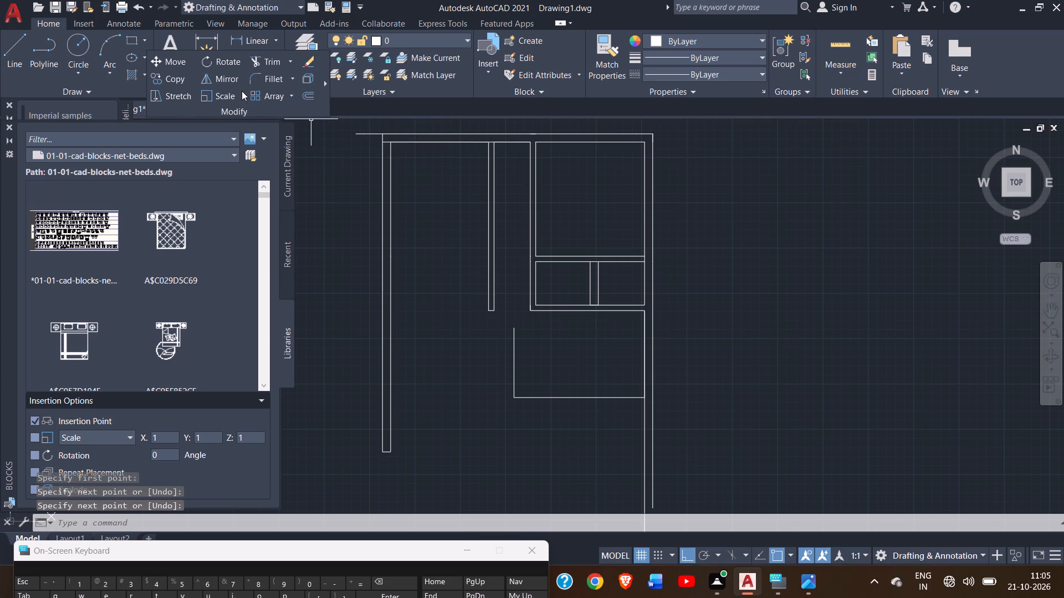
Trim the top wall's outer line overhang and the inner line crossing the left wall at the plan's upper left corner.
left_click(266, 59)
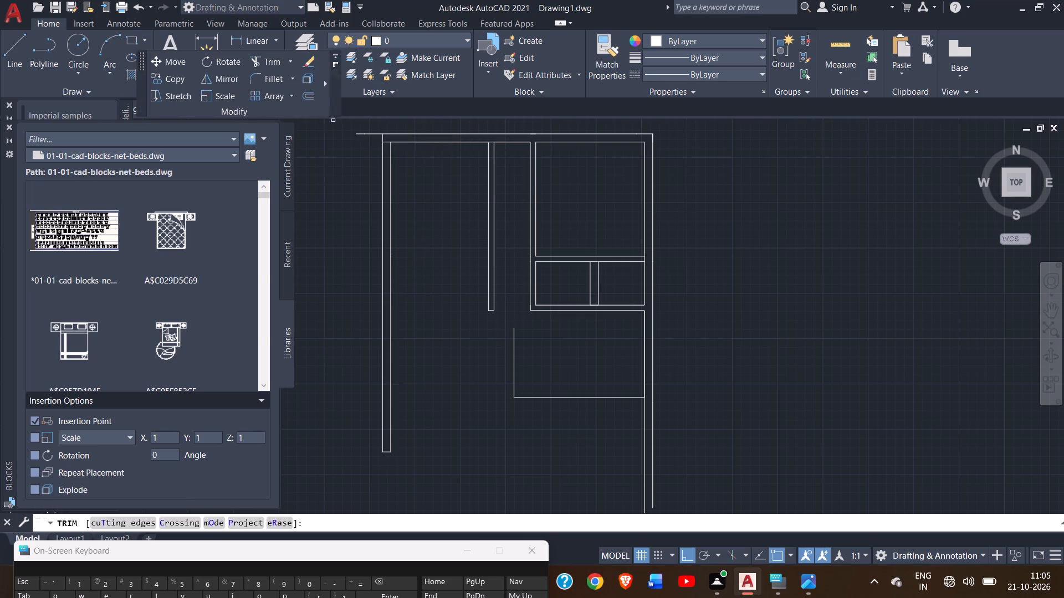
left_click(363, 135)
left_click(360, 133)
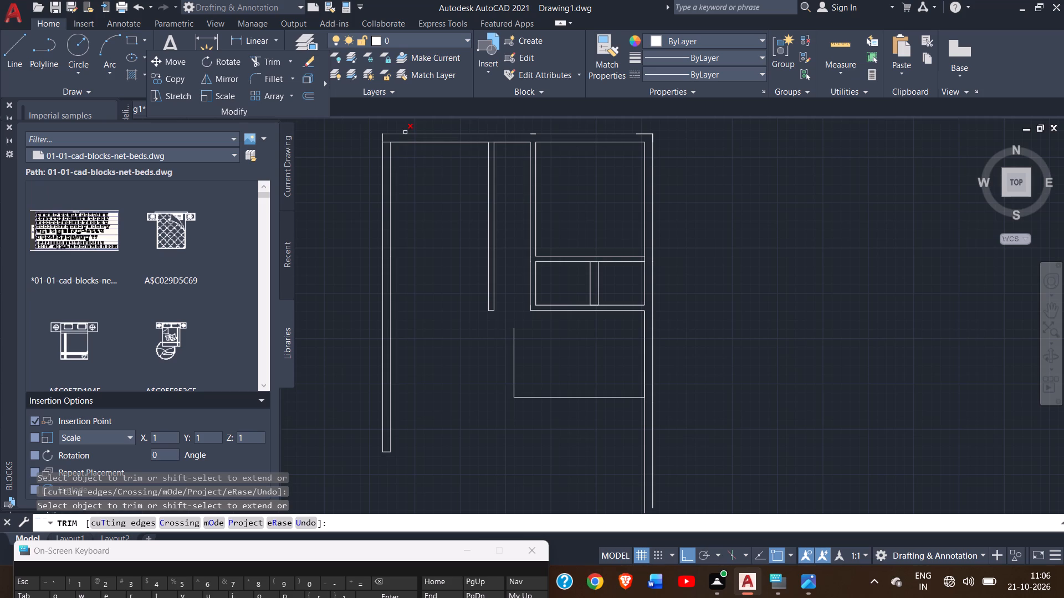
scroll(412, 174, "up", 2, "ctrl")
scroll(412, 174, "down", 1, "ctrl")
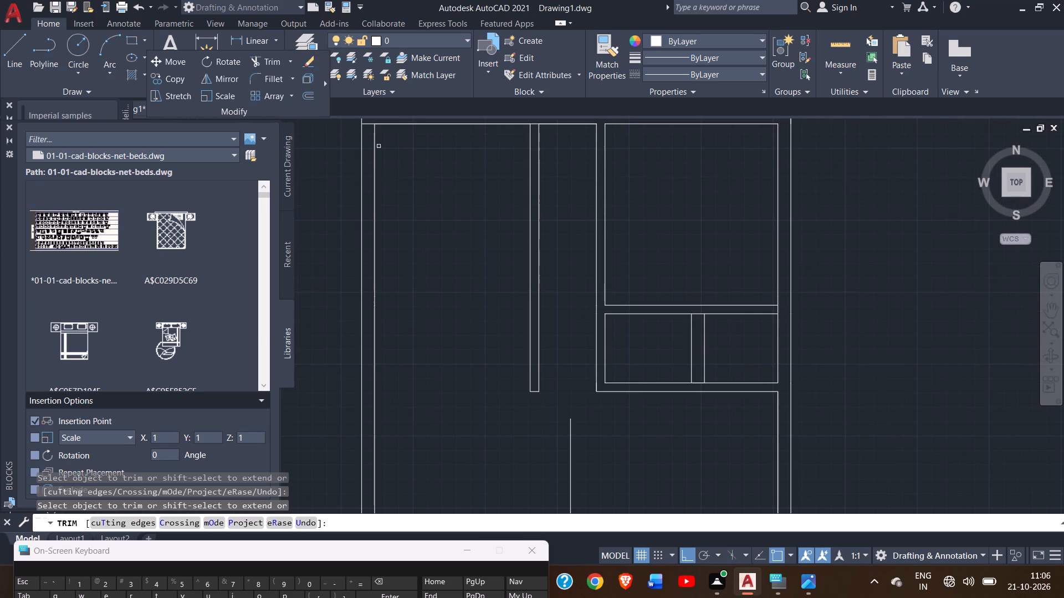
left_click(369, 124)
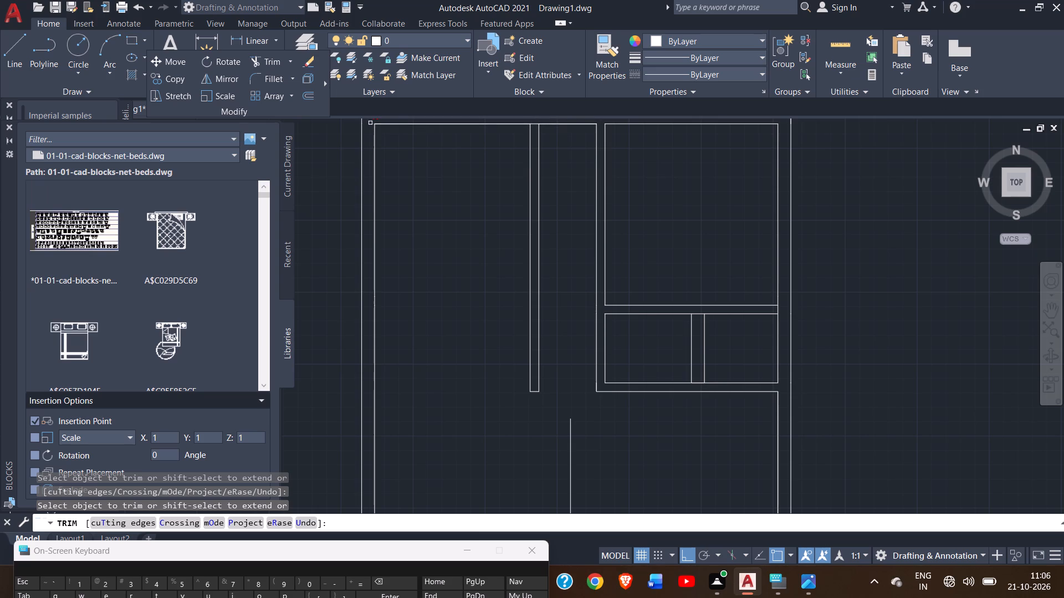
left_click(370, 123)
Trim the top wall's inner line between the two faces of the 6" wall where it meets the top wall.
scroll(415, 184, "down", 1, "ctrl")
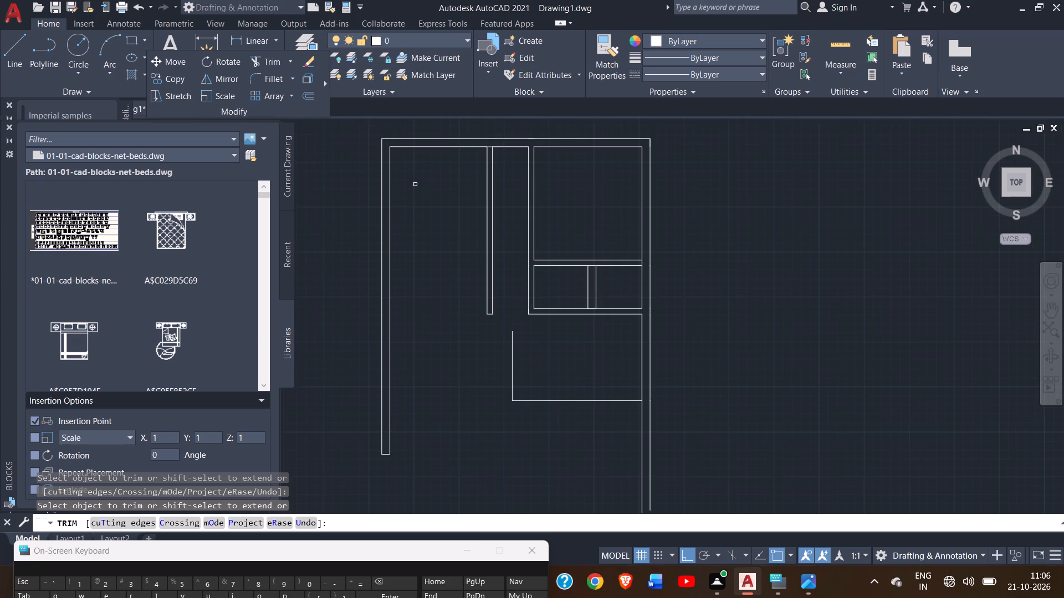
scroll(489, 137, "up", 4, "ctrl")
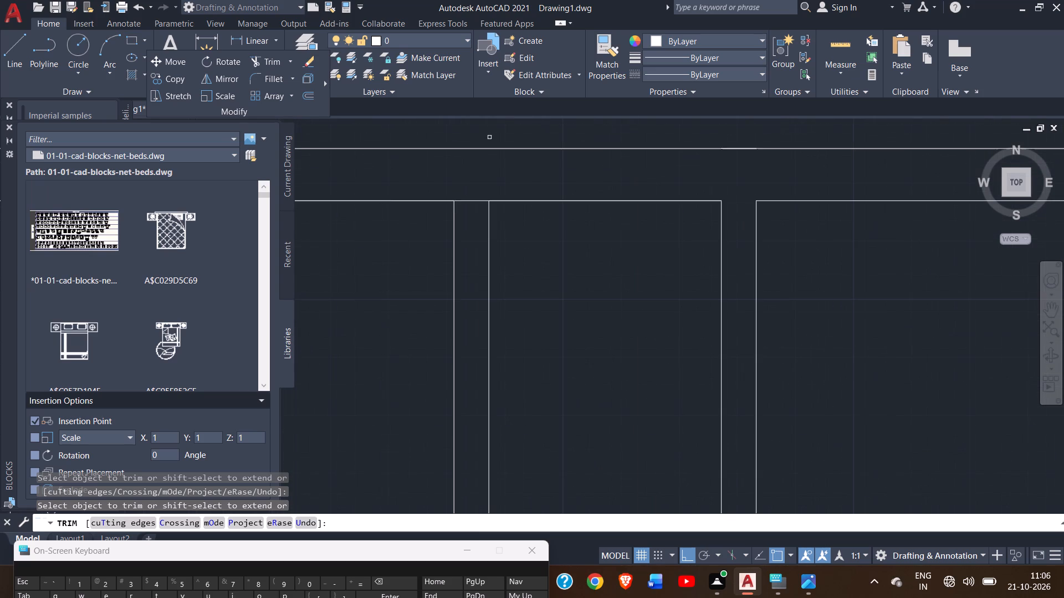
left_click(474, 200)
Check the download (13).jpg reference, then draw the parking area's top line 11'8" rightward from the lower end of the left wall's inner face.
scroll(474, 200, "down", 3, "ctrl")
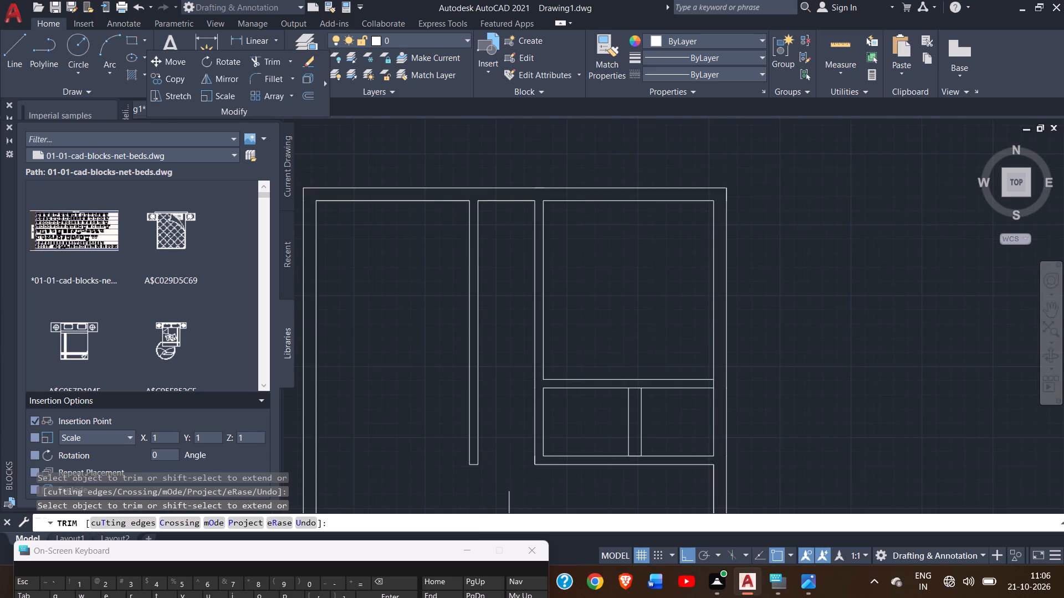
scroll(474, 200, "down", 1, "ctrl")
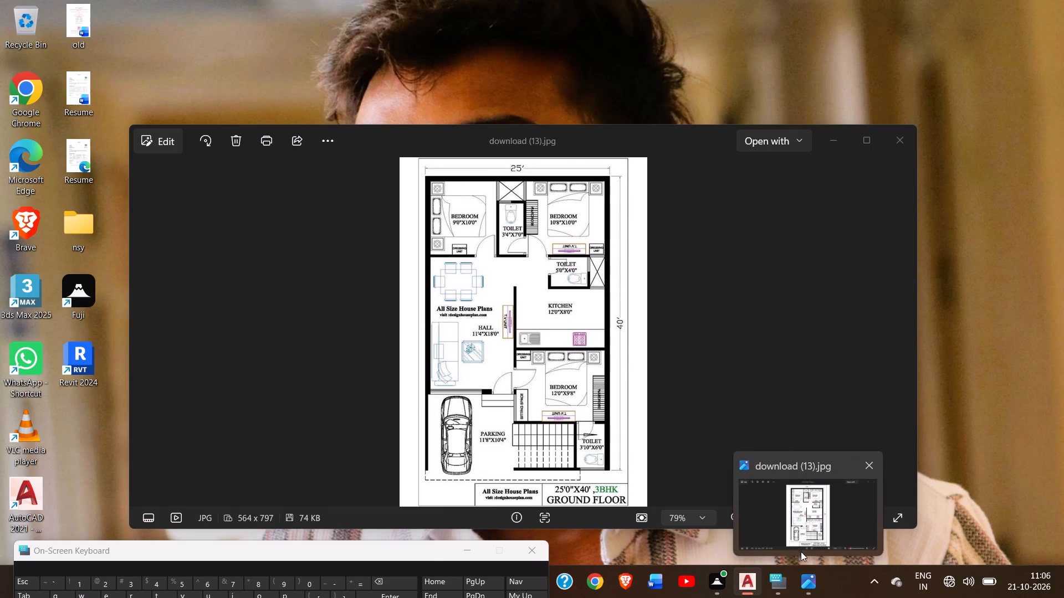
left_click(744, 578)
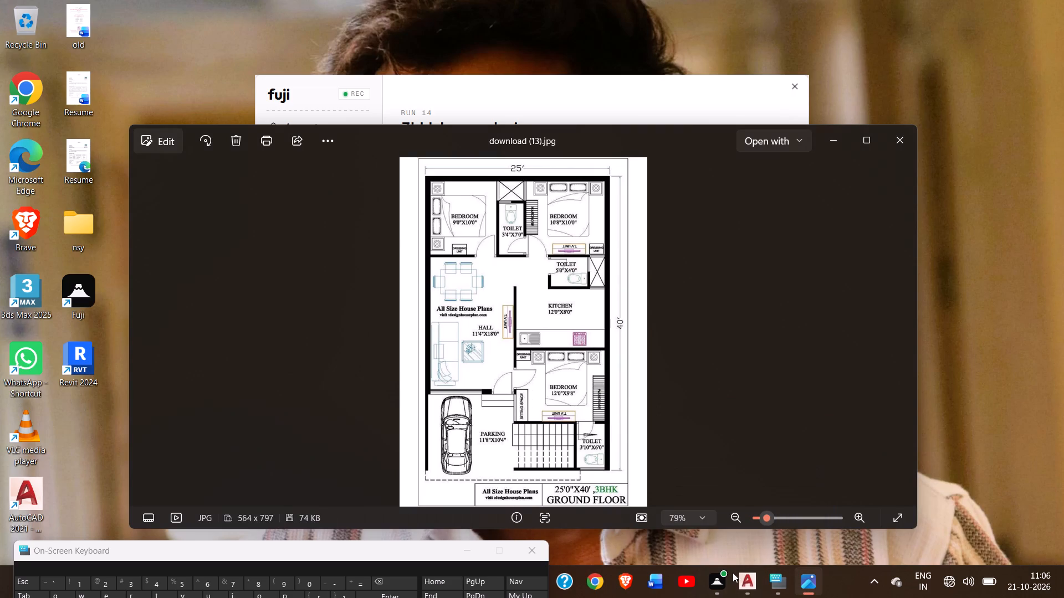
left_click(750, 597)
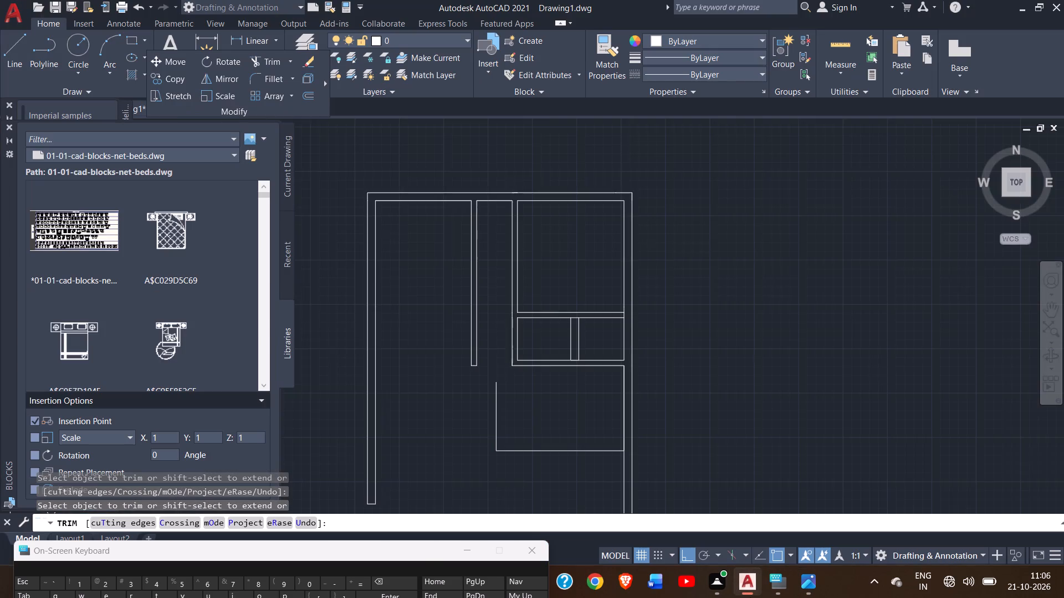
left_click(1050, 313)
left_click_drag(841, 334, 839, 234)
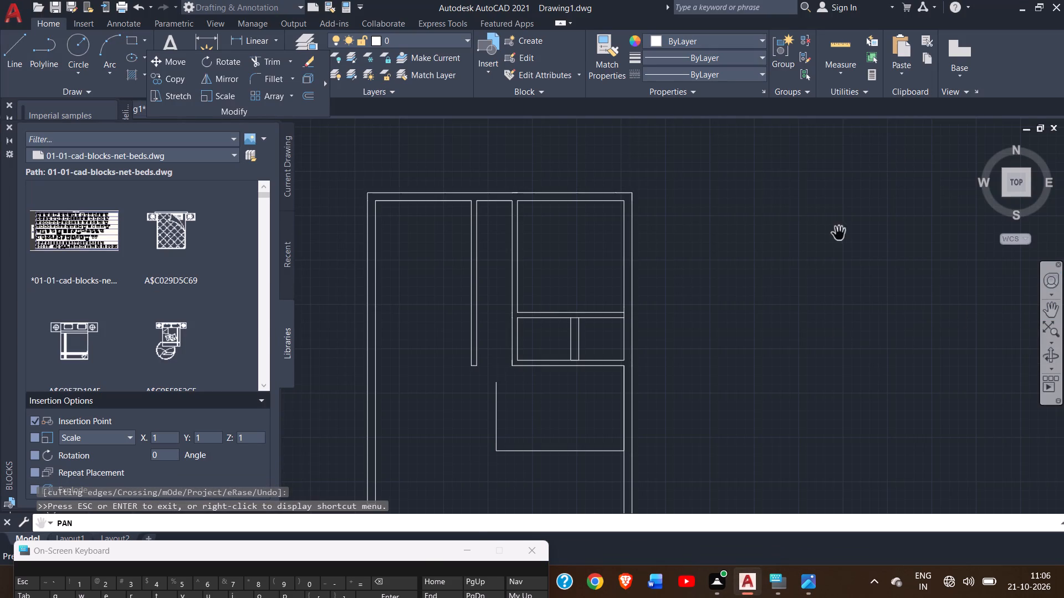
left_click_drag(839, 234, 850, 202)
left_click_drag(778, 321, 795, 285)
left_click_drag(795, 285, 796, 280)
left_click_drag(796, 280, 785, 261)
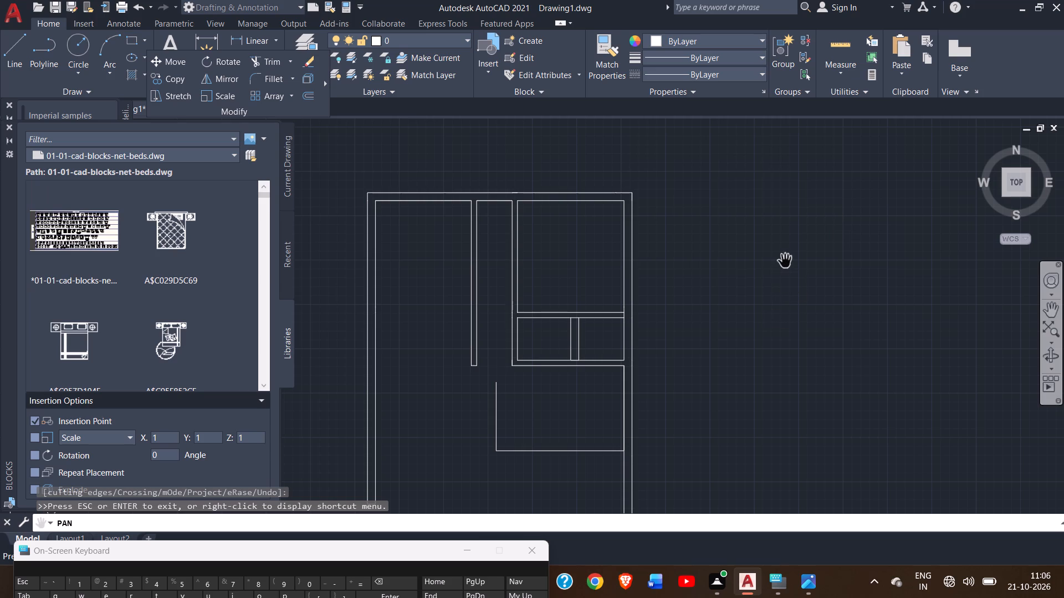
scroll(785, 261, "down", 1, "ctrl")
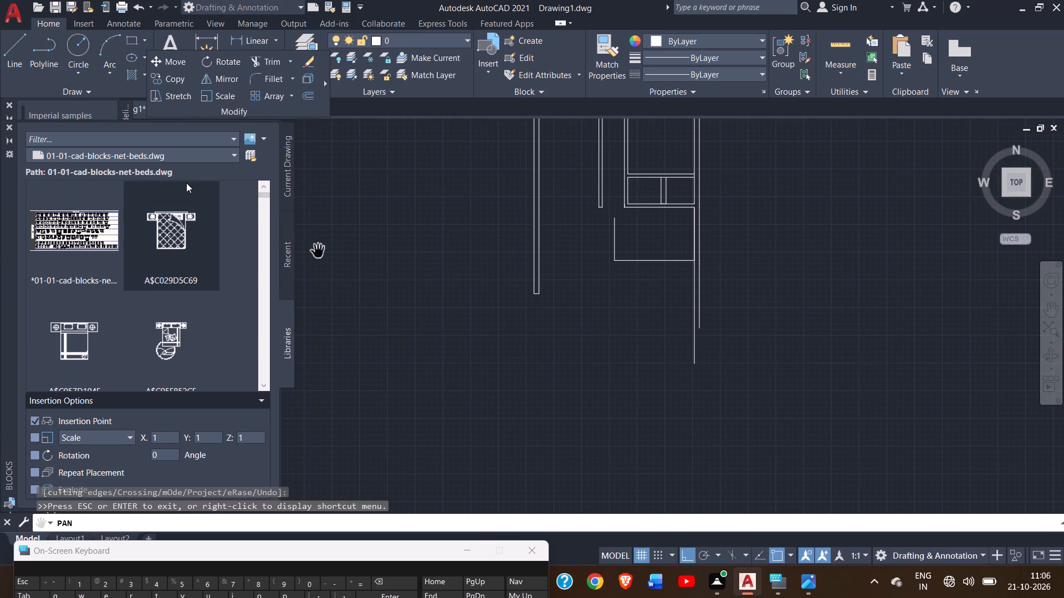
left_click(20, 63)
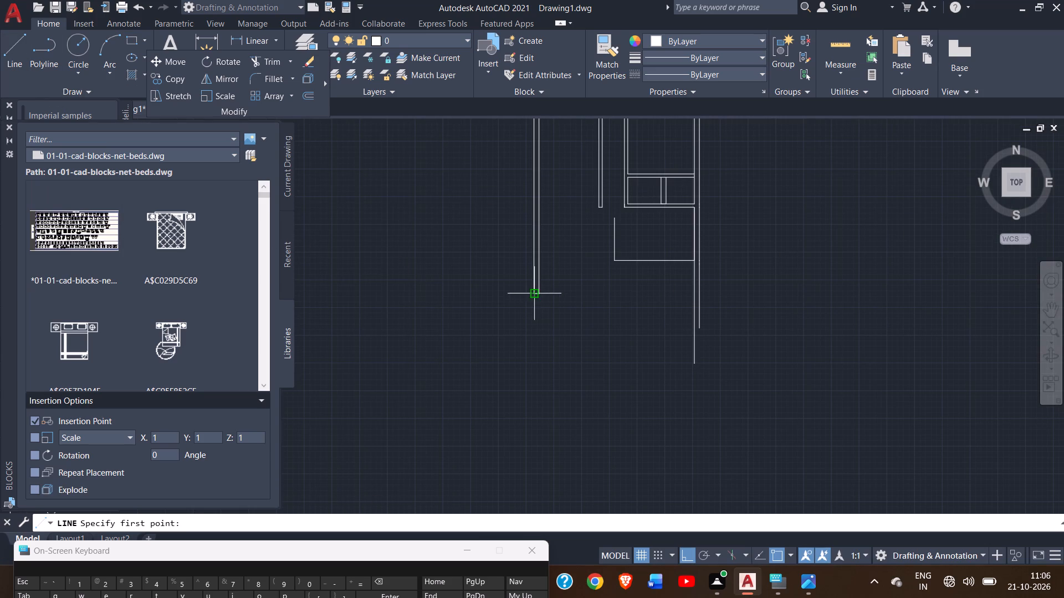
scroll(566, 316, "up", 1, "ctrl")
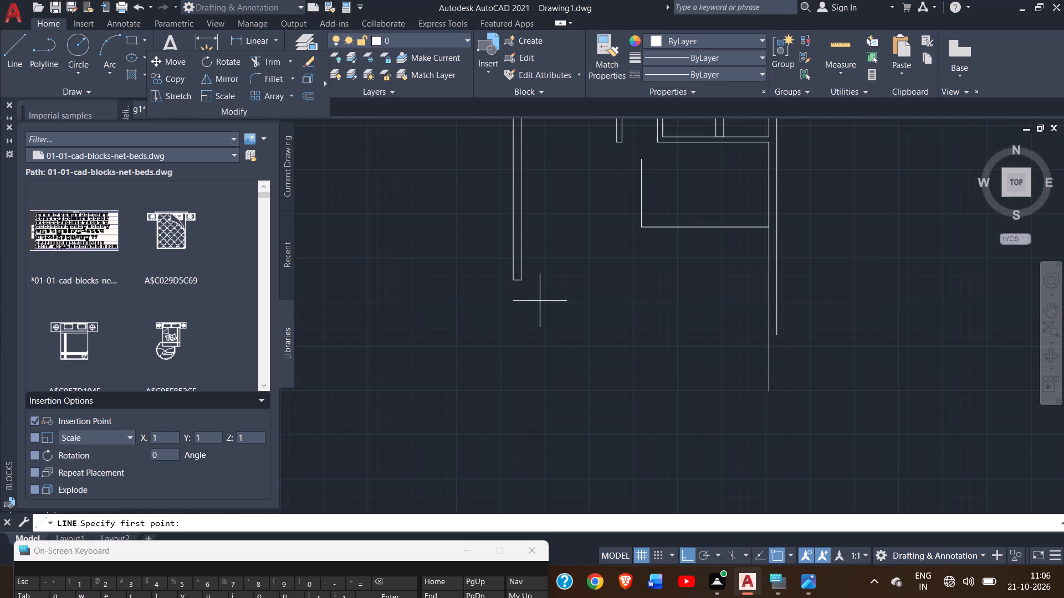
left_click(524, 280)
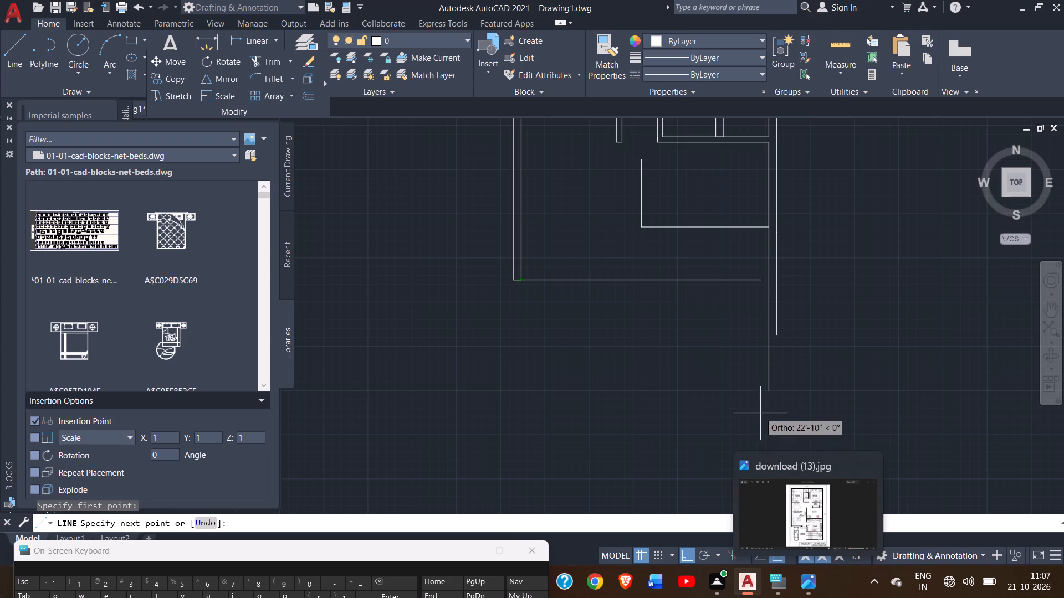
type("11'8")
key("shift+quotedbl")
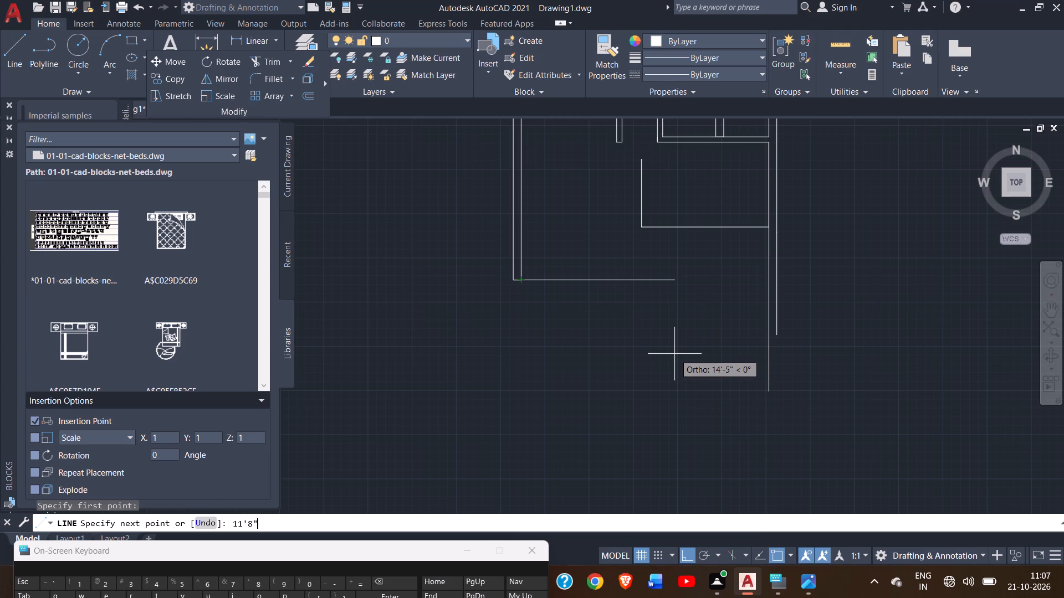
key("Return")
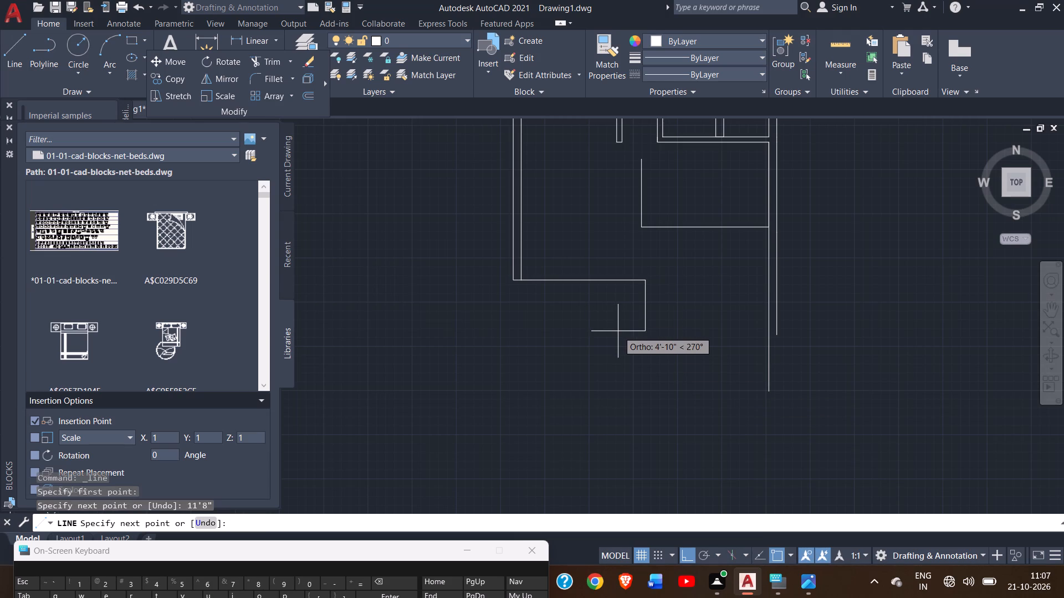
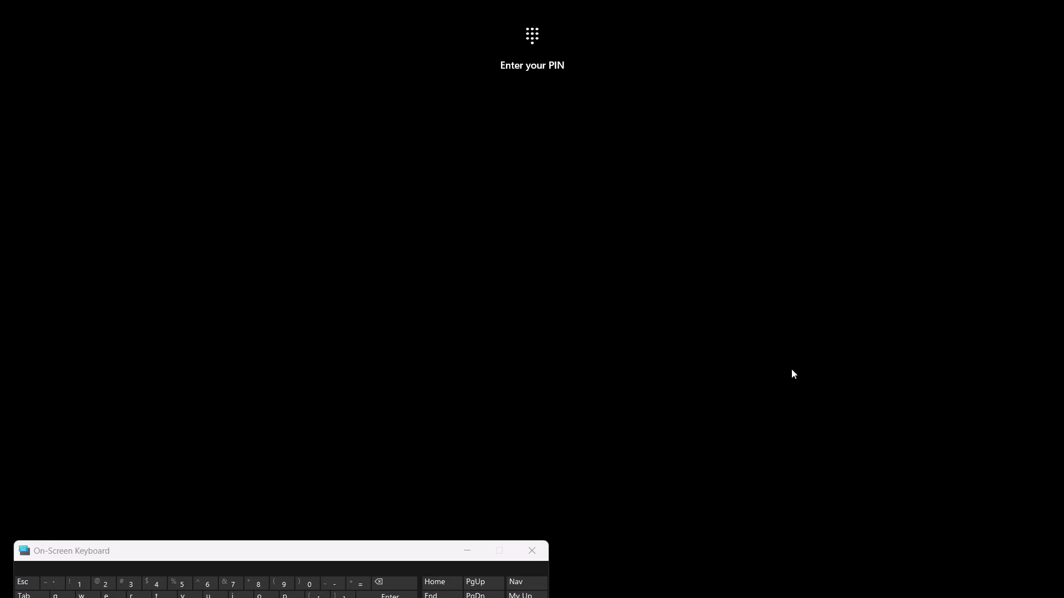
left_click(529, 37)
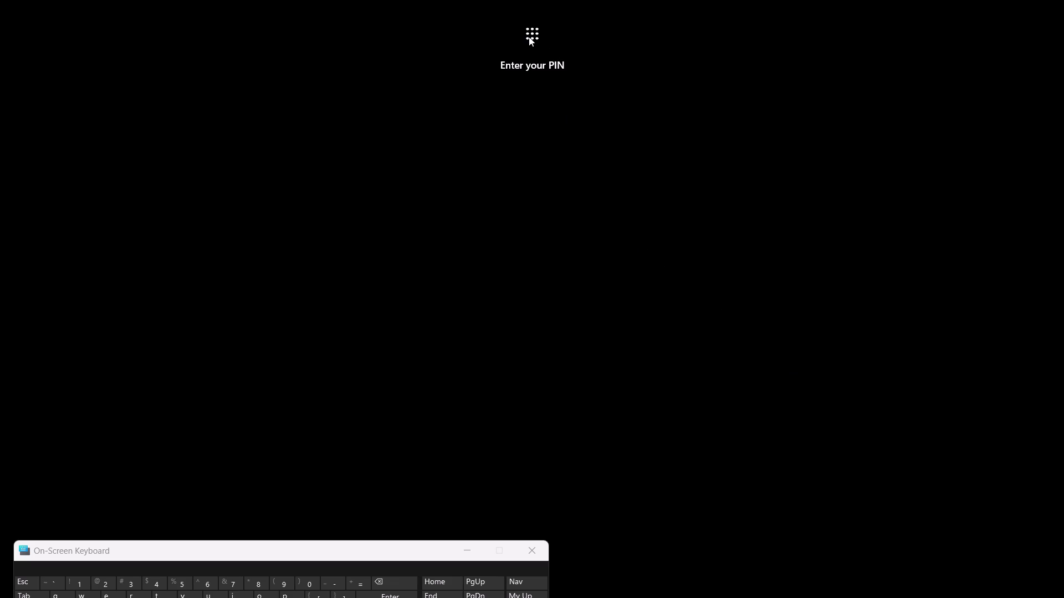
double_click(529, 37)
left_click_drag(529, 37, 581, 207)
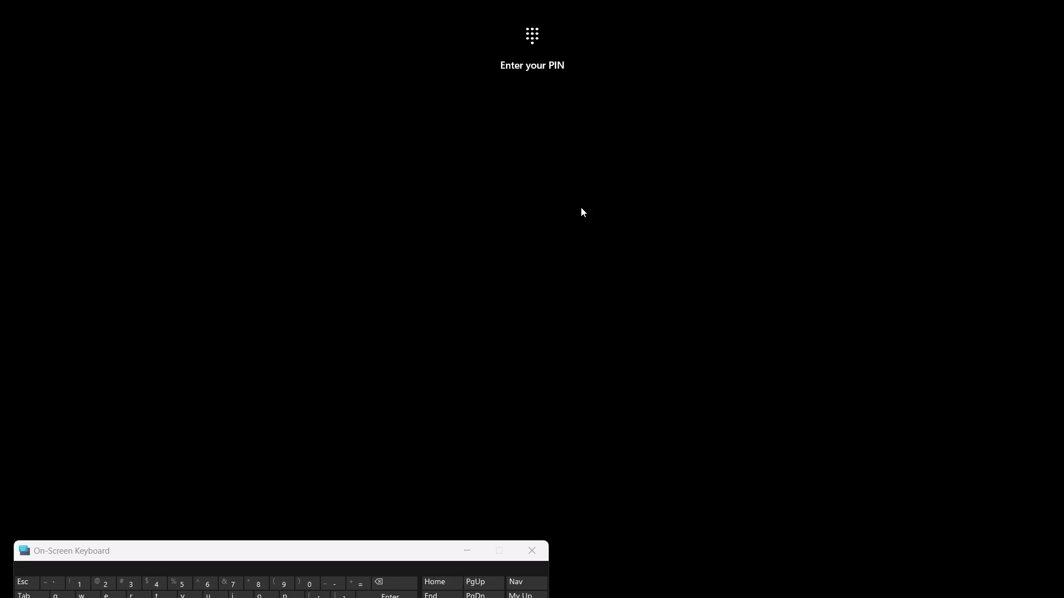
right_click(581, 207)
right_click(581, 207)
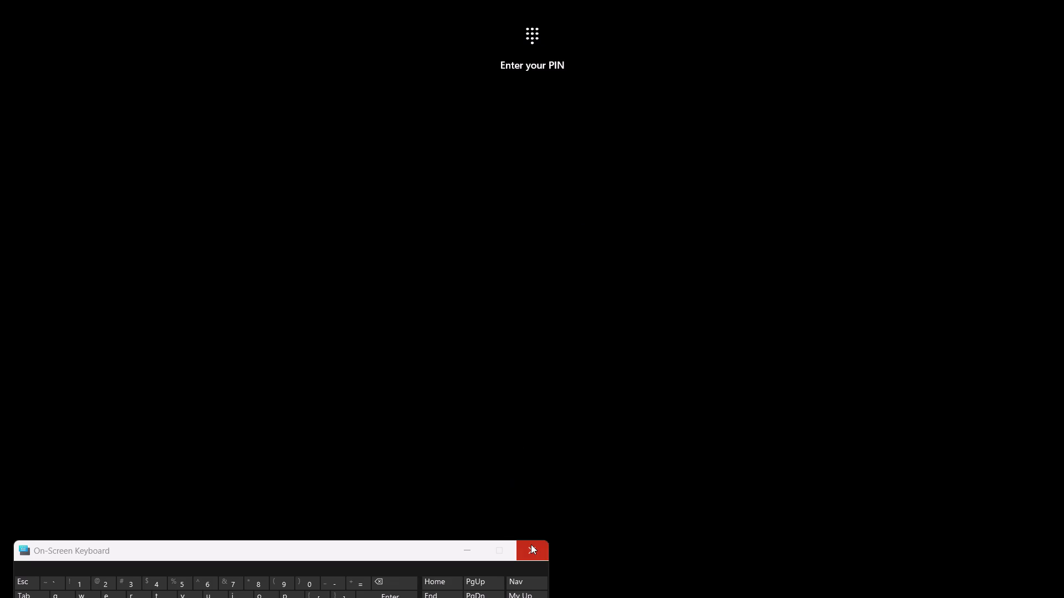
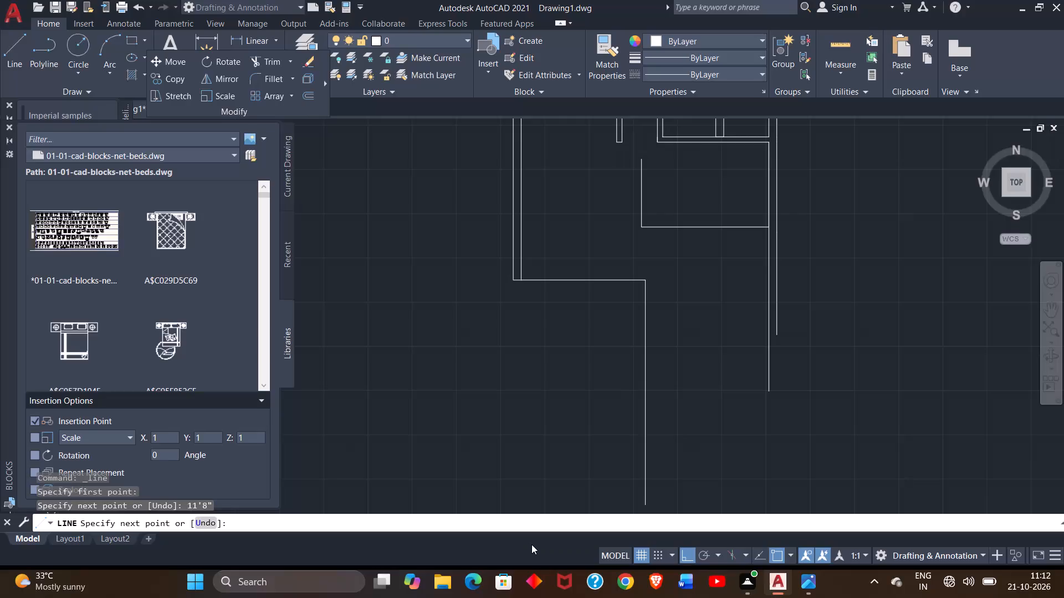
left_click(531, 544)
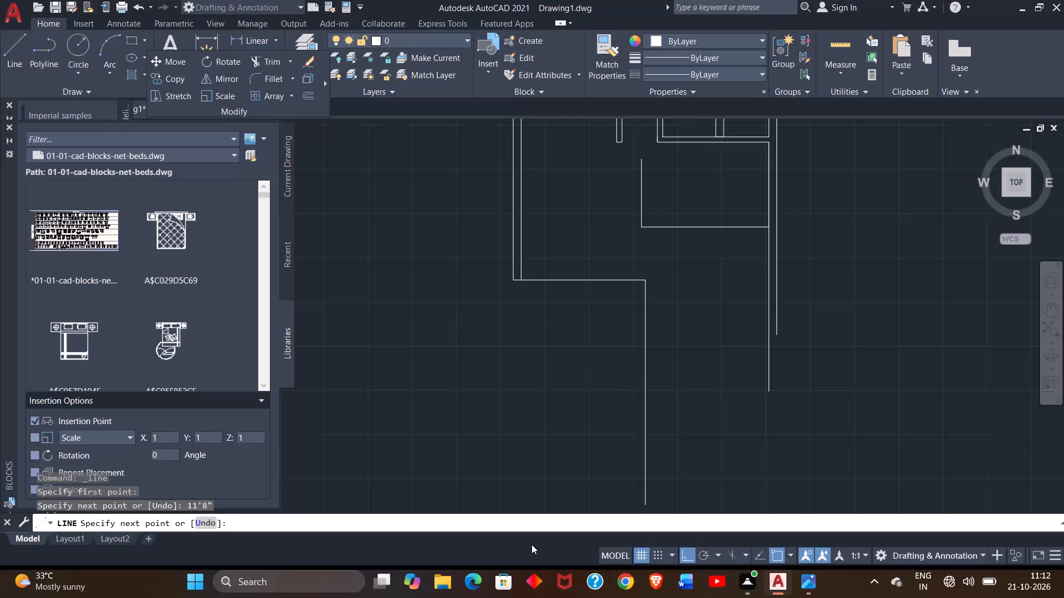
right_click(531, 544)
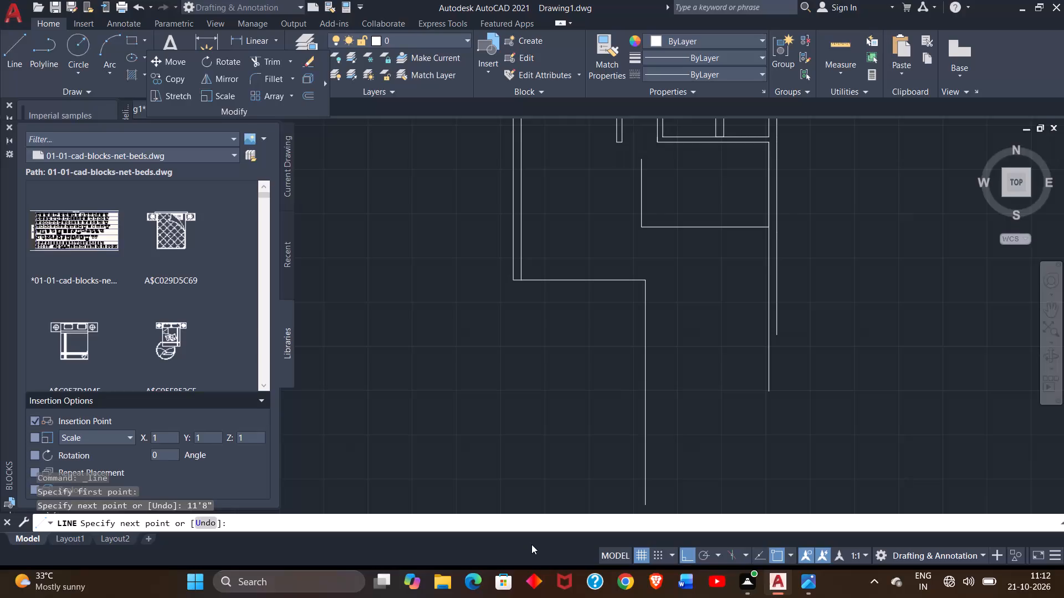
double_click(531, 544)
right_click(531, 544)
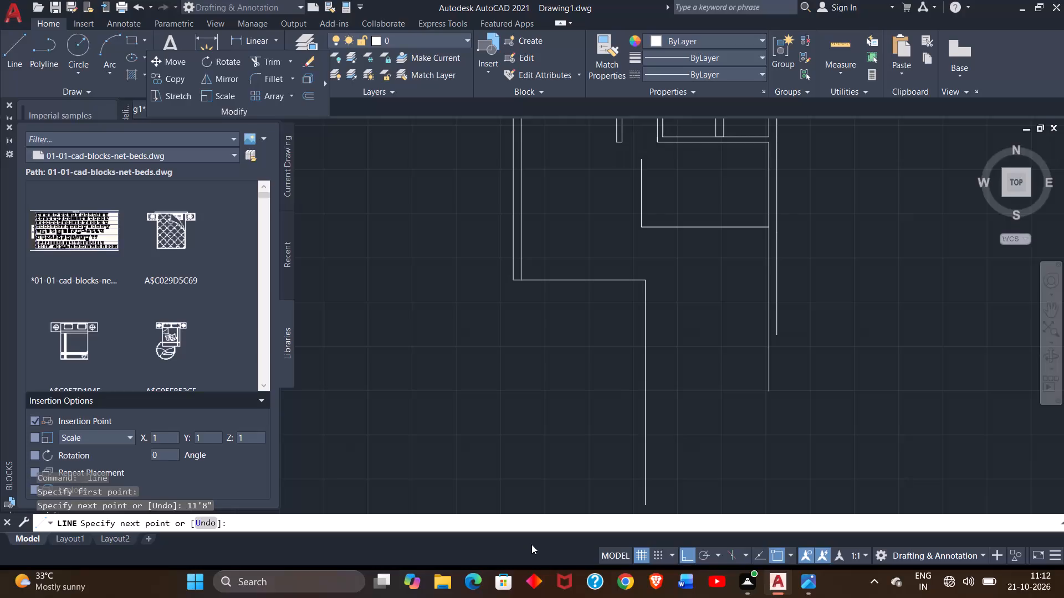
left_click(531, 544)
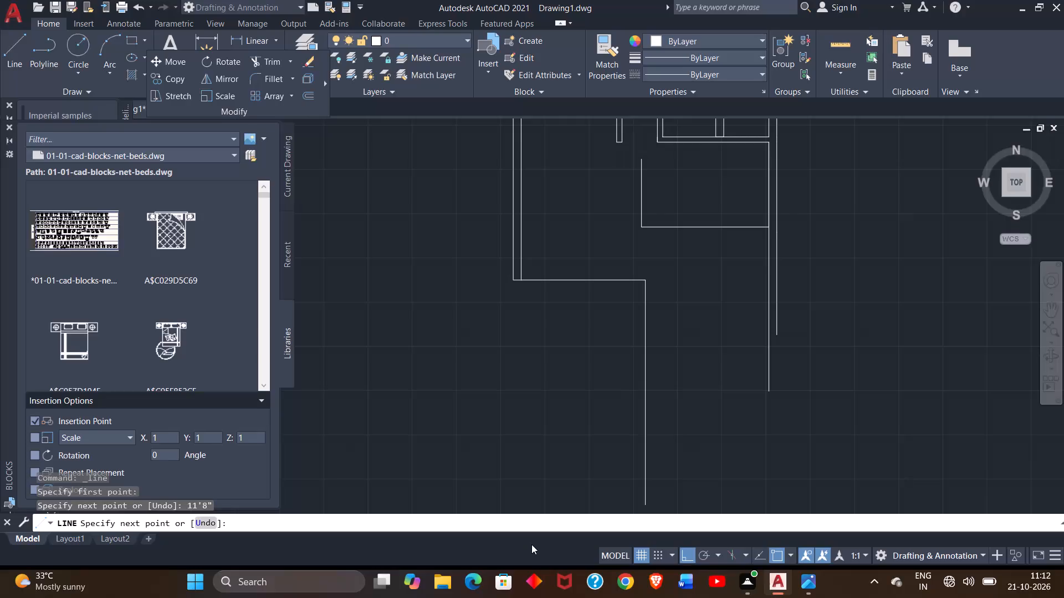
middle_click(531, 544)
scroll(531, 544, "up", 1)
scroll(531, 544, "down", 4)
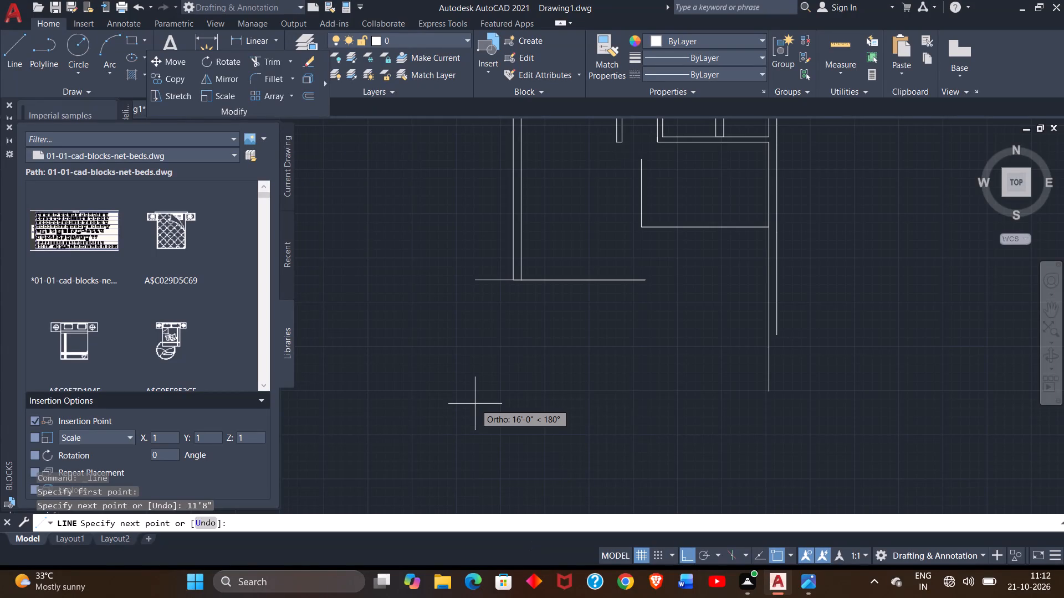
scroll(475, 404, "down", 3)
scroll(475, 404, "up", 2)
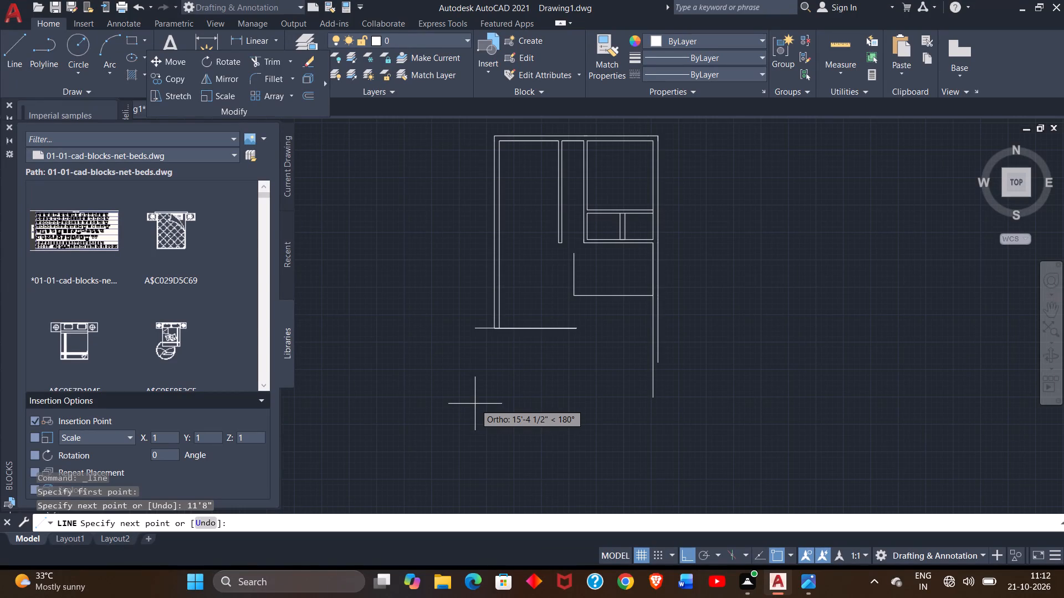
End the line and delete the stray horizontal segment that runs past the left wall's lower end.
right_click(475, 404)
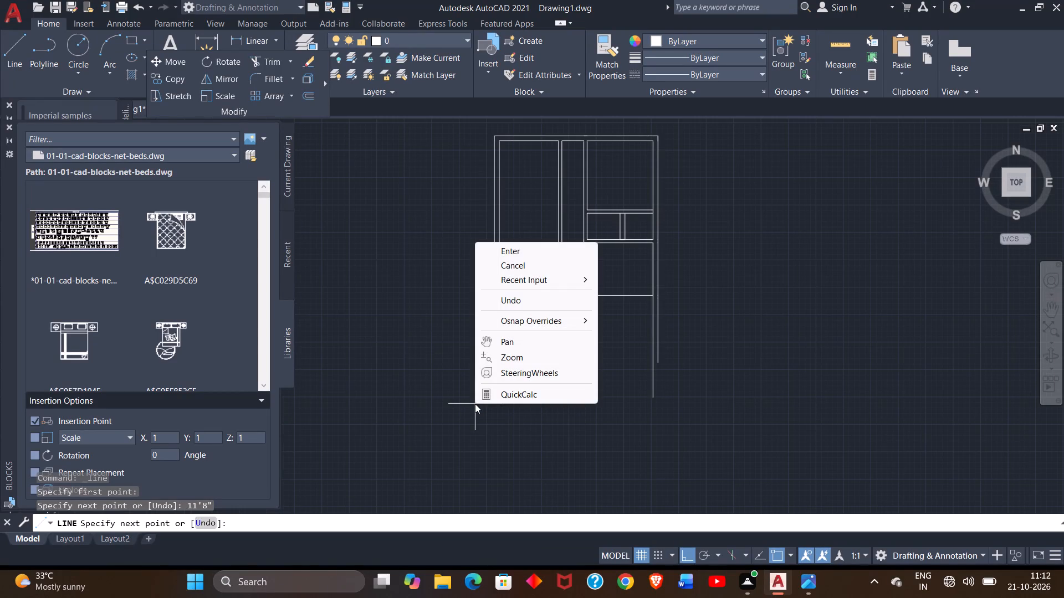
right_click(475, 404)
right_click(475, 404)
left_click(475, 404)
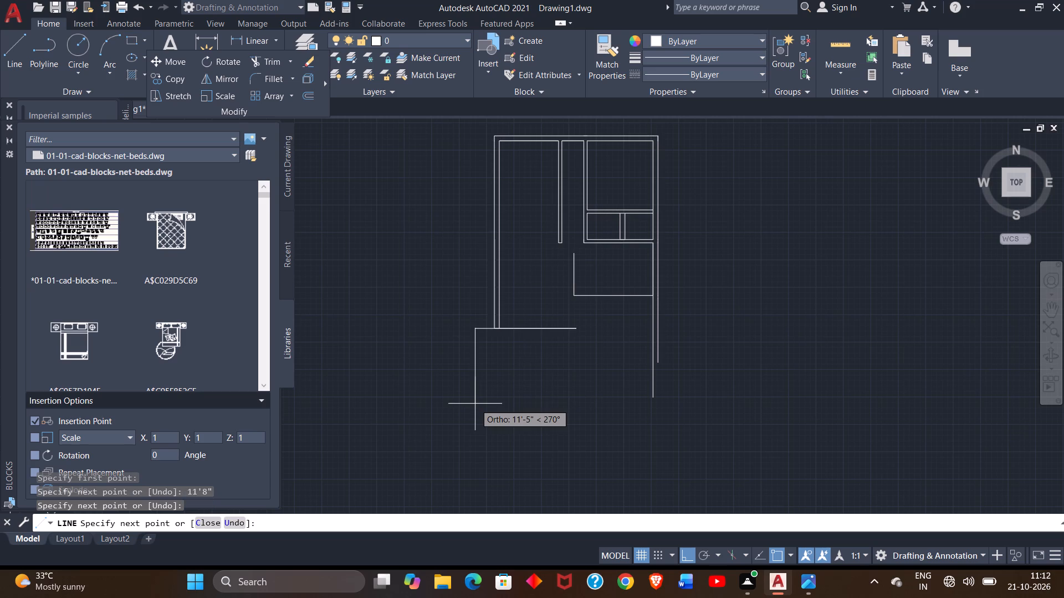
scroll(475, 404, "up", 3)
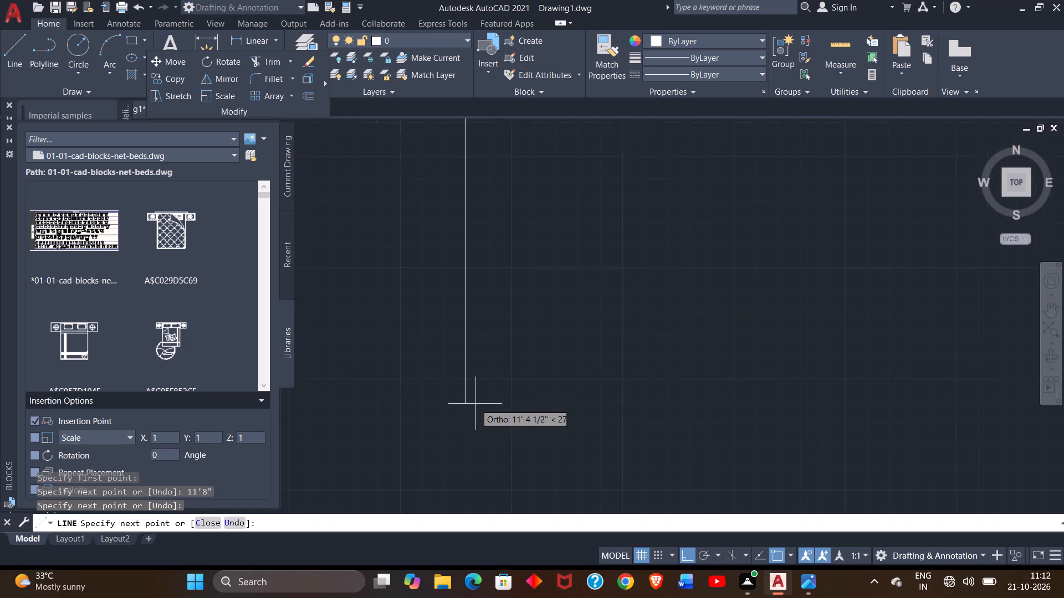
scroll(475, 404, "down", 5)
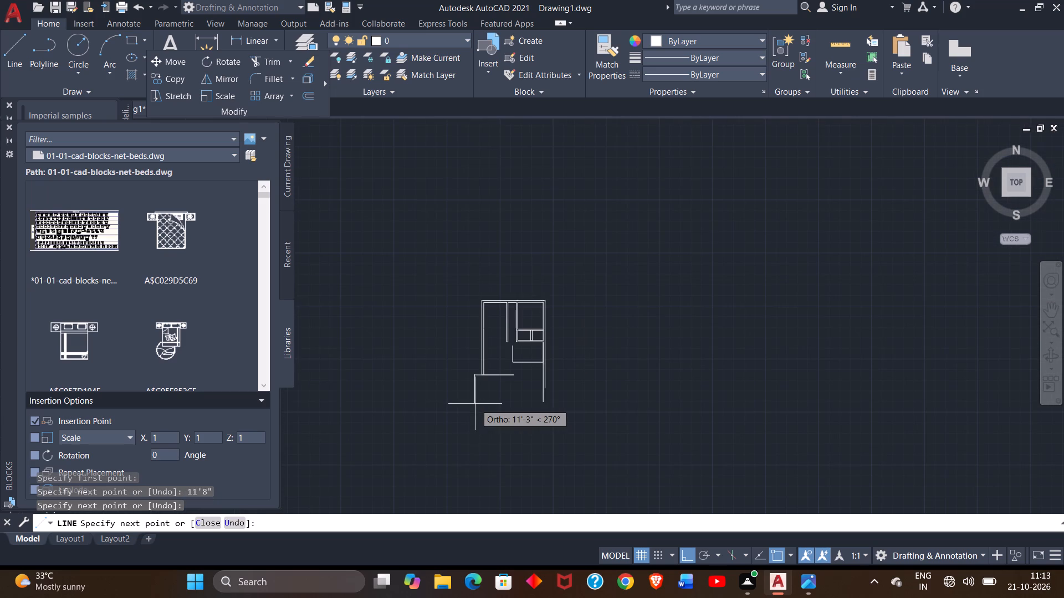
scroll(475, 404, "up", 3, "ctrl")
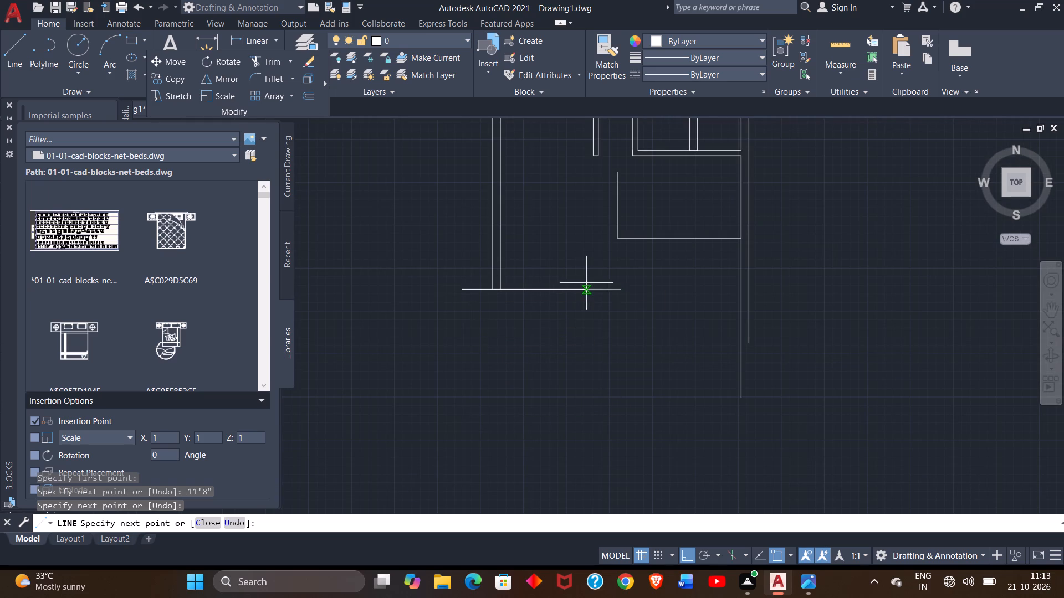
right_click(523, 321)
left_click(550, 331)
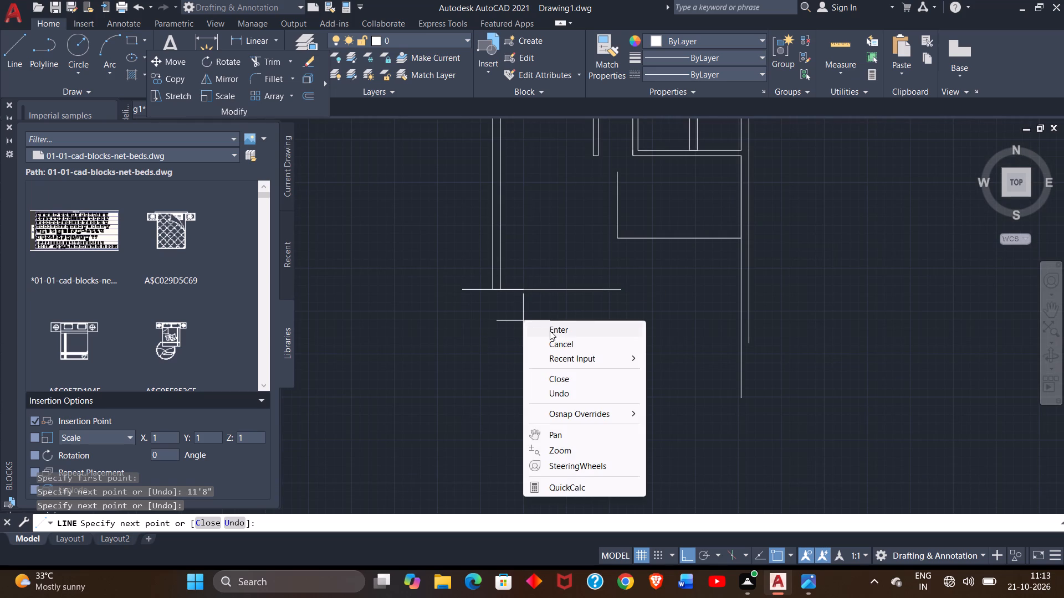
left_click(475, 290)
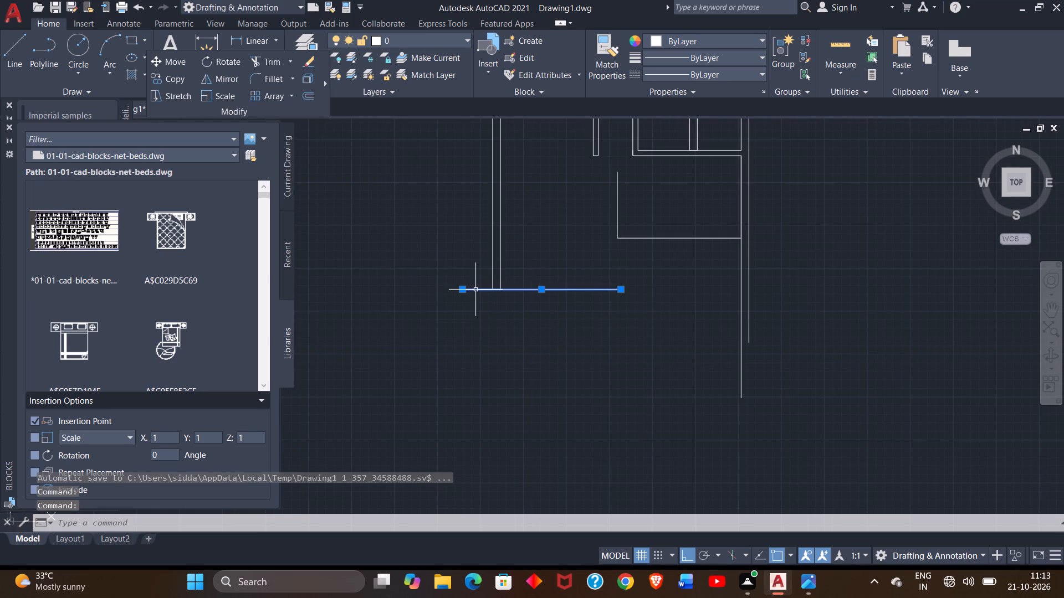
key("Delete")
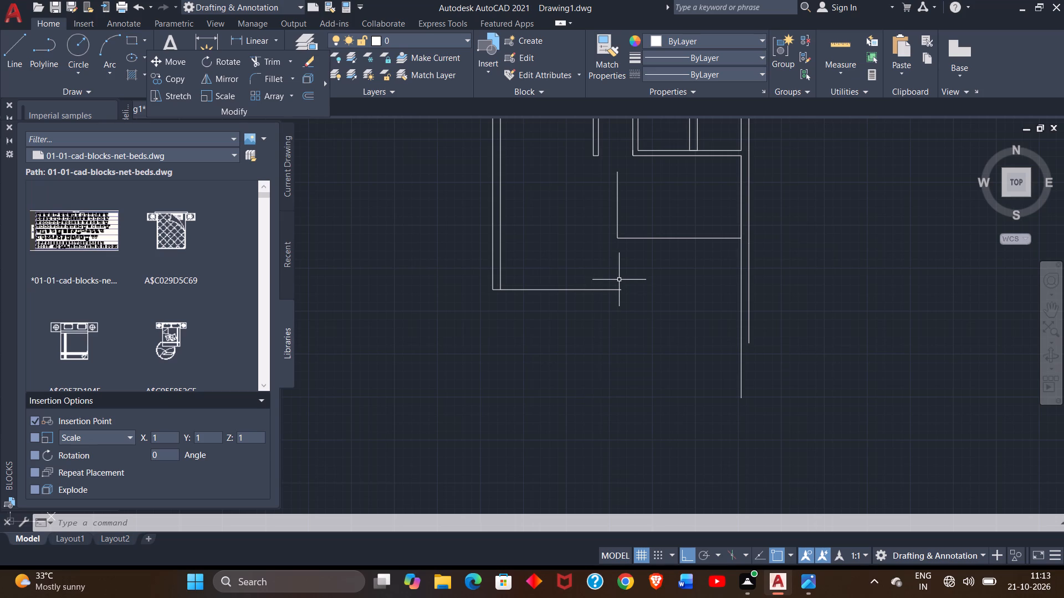
Dimension the upper-right room's interior length along its right wall, placing the dimension inside the room.
scroll(618, 280, "down", 1, "ctrl")
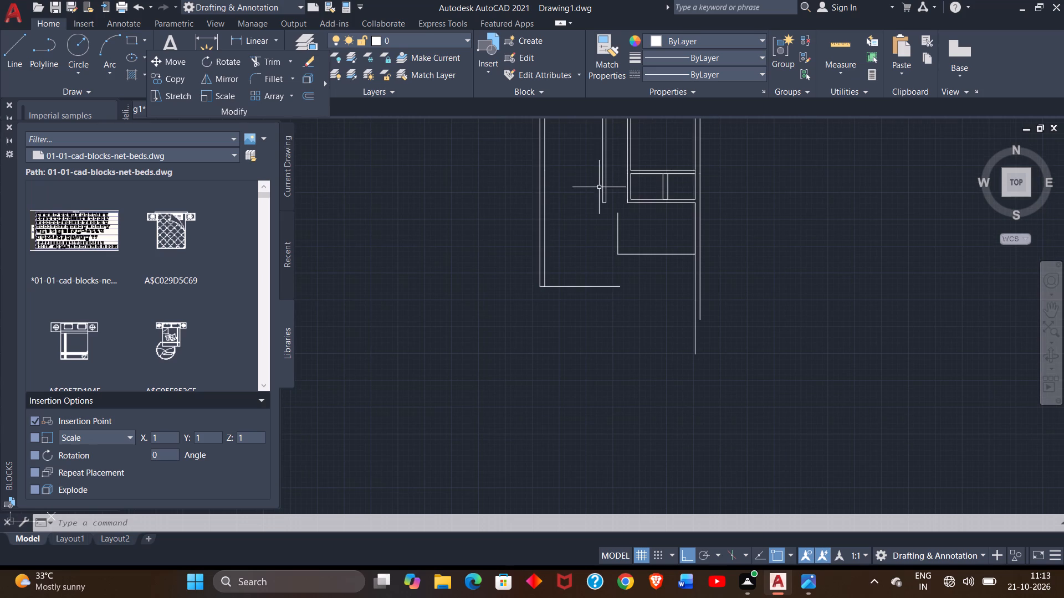
scroll(601, 187, "down", 2, "ctrl")
scroll(601, 187, "up", 2, "ctrl")
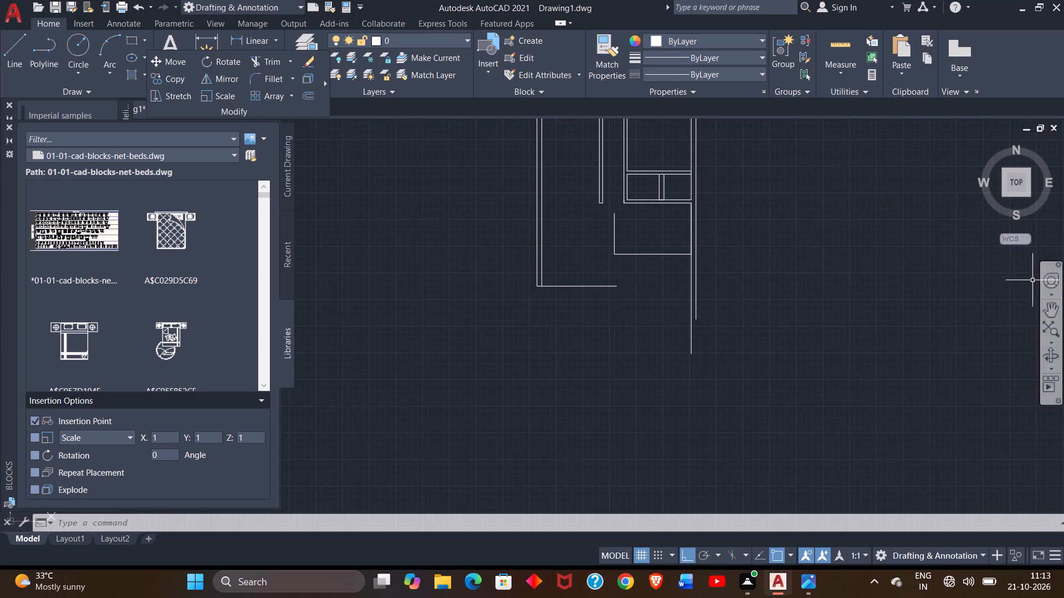
left_click(1052, 304)
left_click_drag(840, 218, 840, 224)
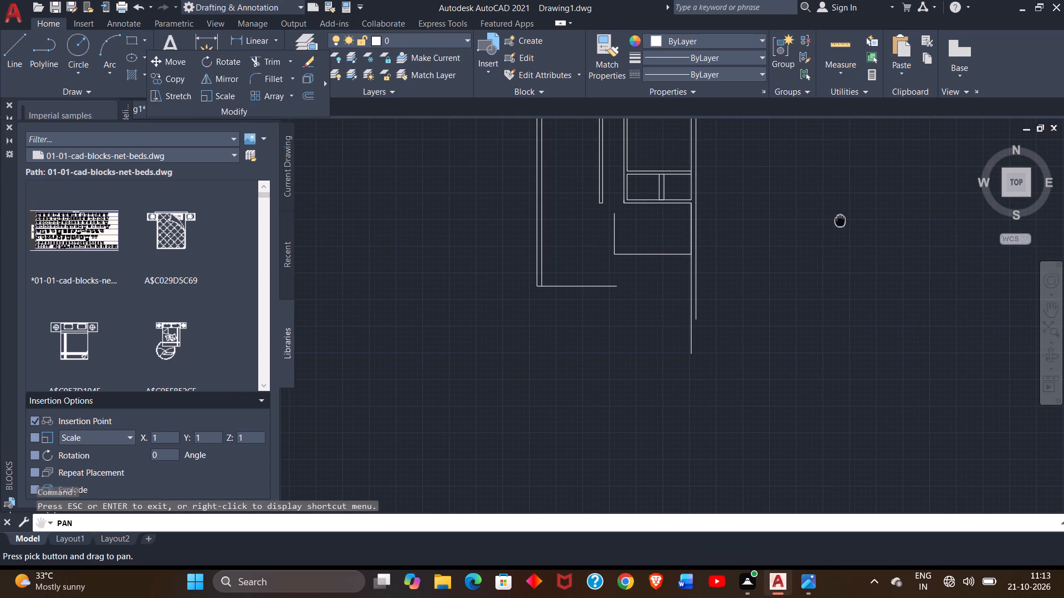
left_click_drag(840, 224, 838, 254)
right_click(468, 191)
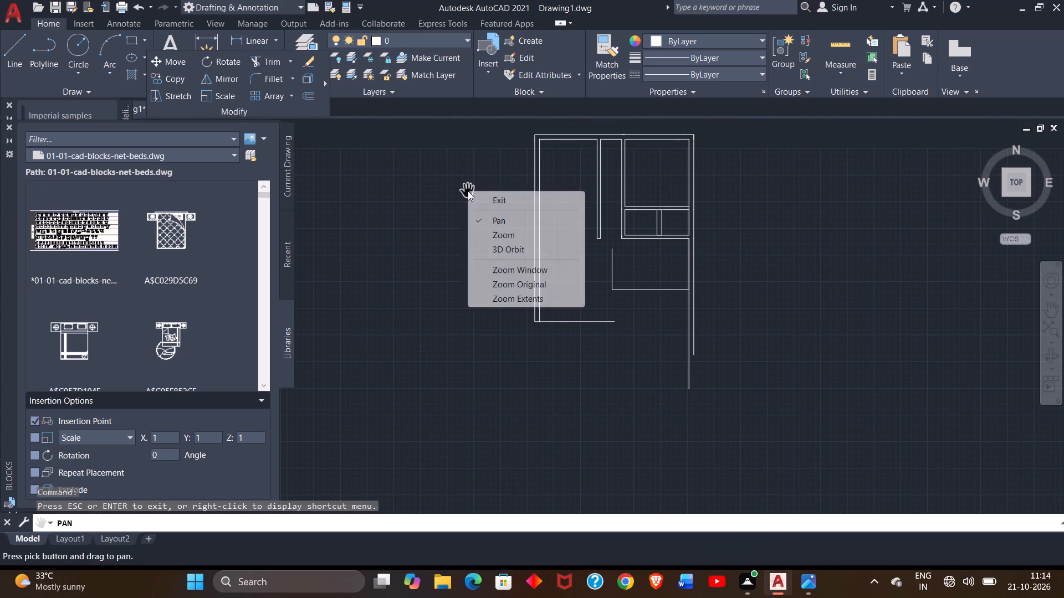
left_click(479, 200)
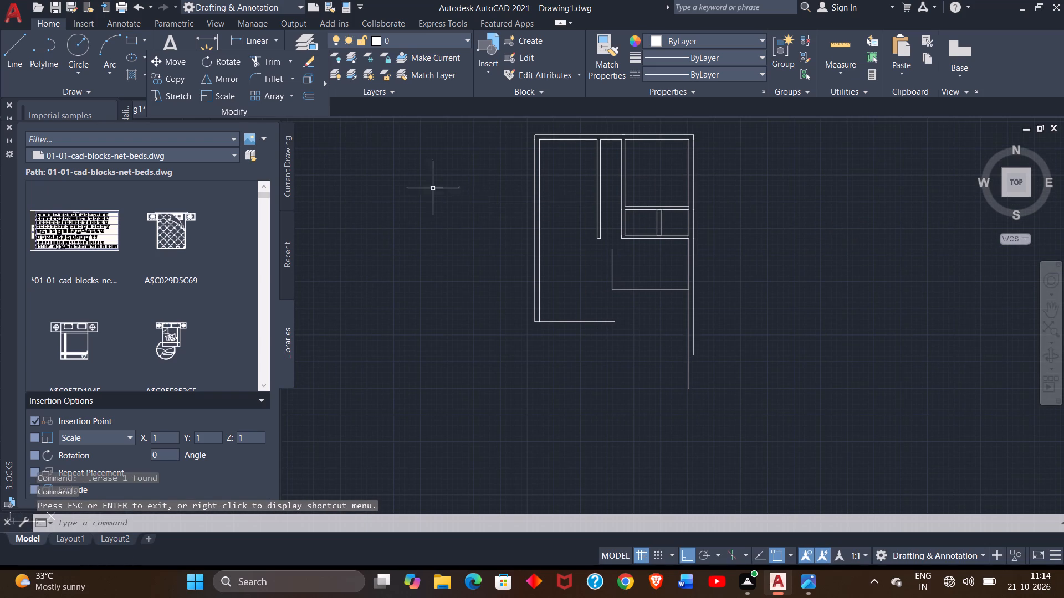
left_click(197, 43)
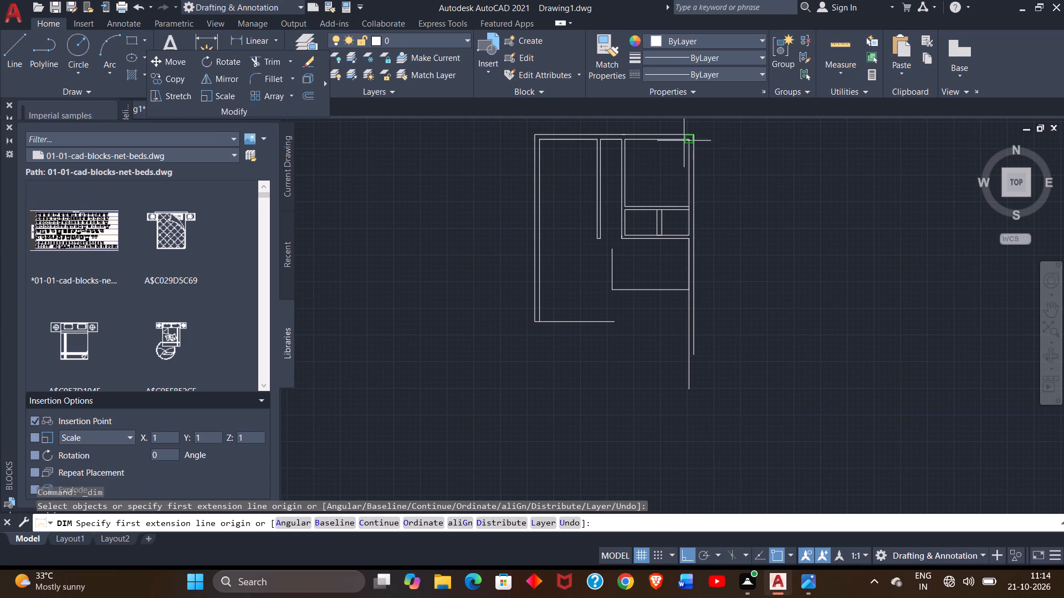
left_click_drag(685, 141, 686, 205)
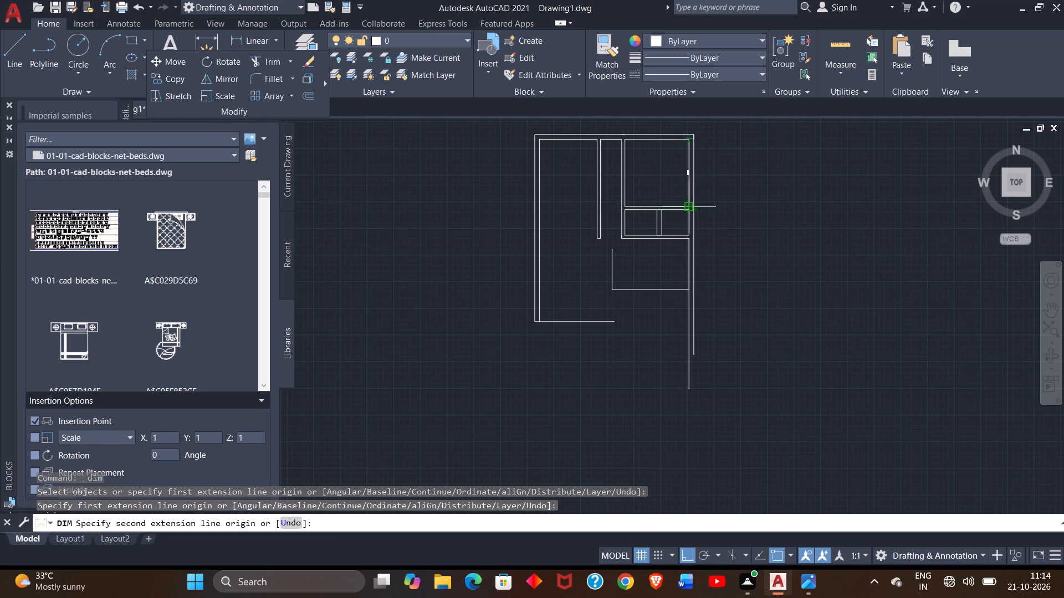
left_click_drag(686, 205, 679, 203)
left_click(679, 203)
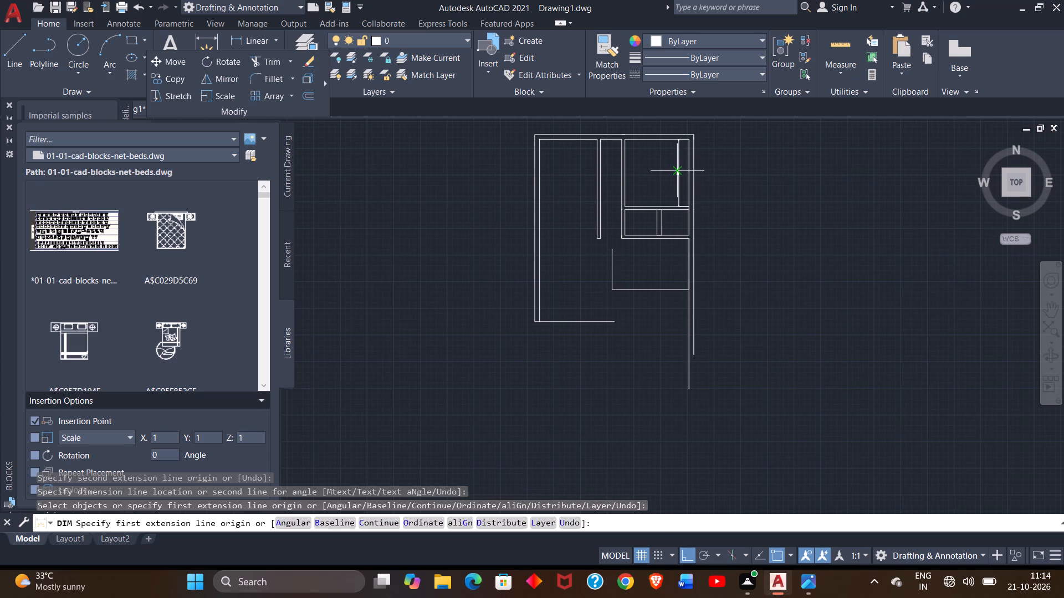
scroll(676, 172, "up", 3, "ctrl")
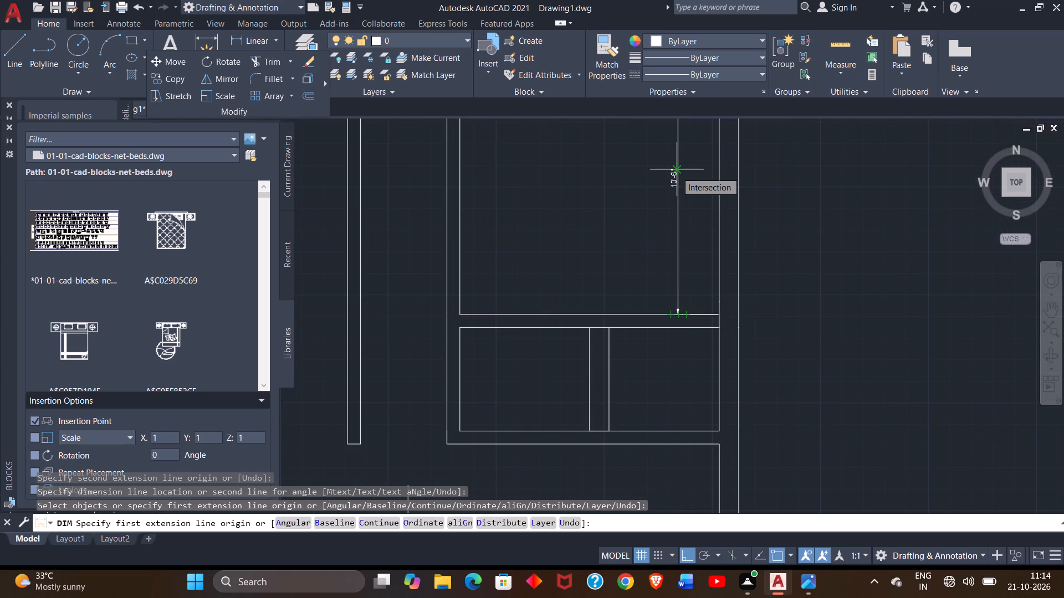
right_click(703, 157)
left_click(729, 168)
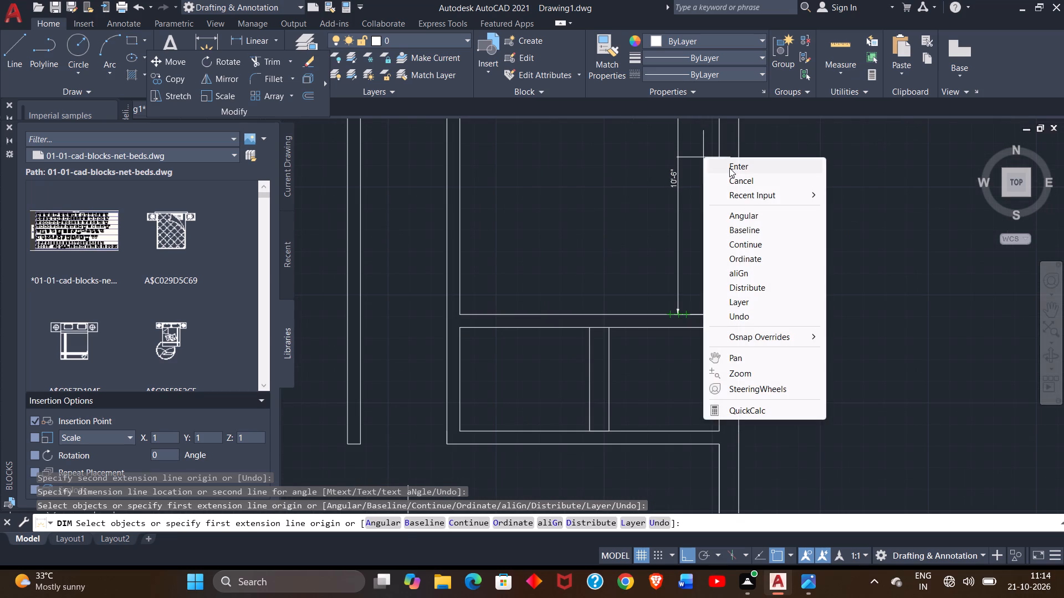
Draw a wall line 6" above the upper-right room's bottom line, from the right wall to the left wall's outer face, closing down to the inner corner.
scroll(649, 183, "down", 1, "ctrl")
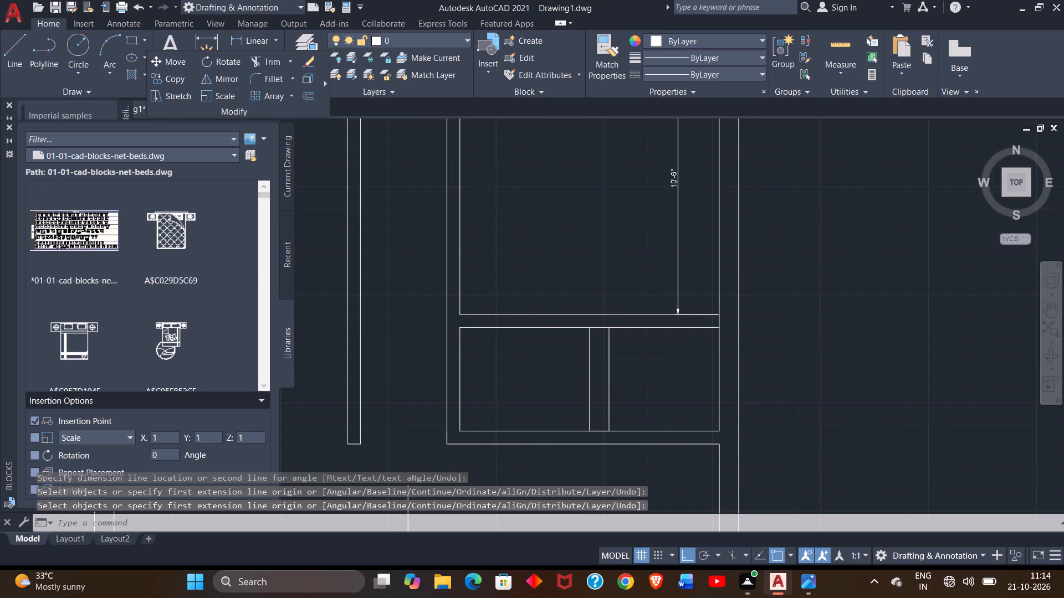
scroll(649, 183, "down", 1, "ctrl")
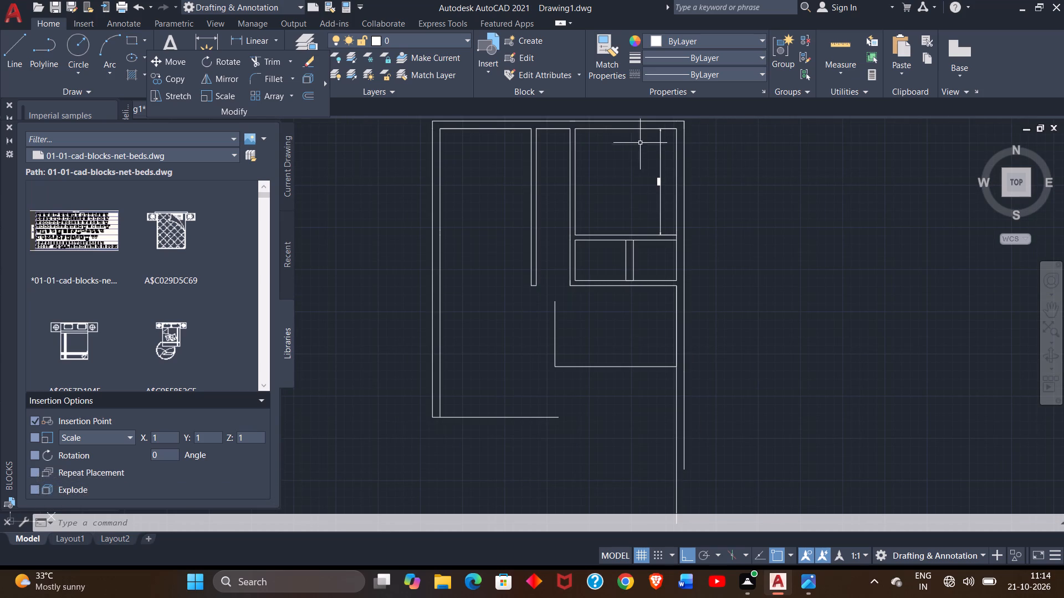
scroll(641, 143, "up", 1, "ctrl")
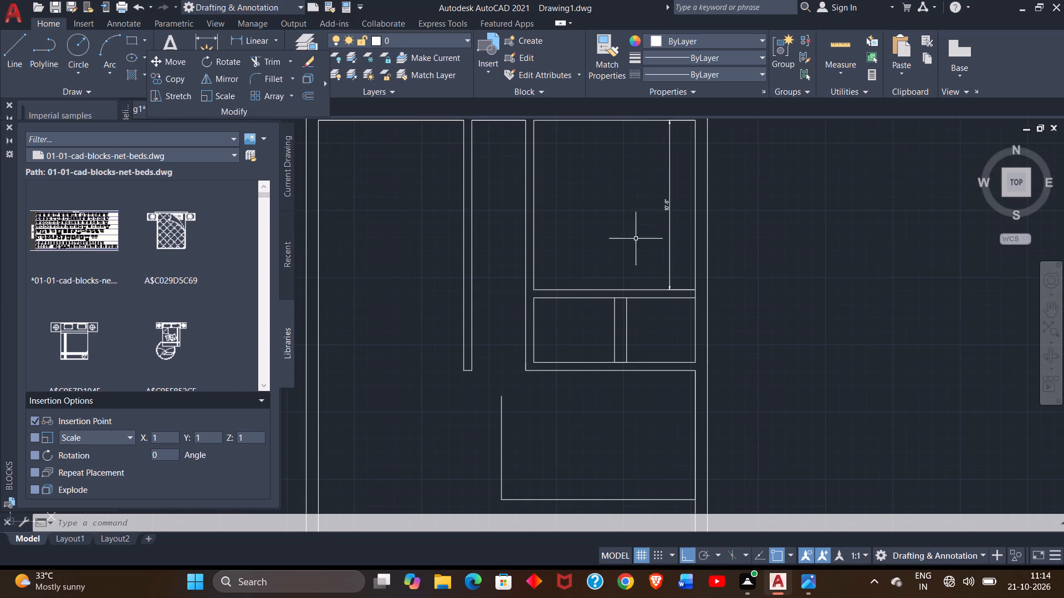
left_click(17, 64)
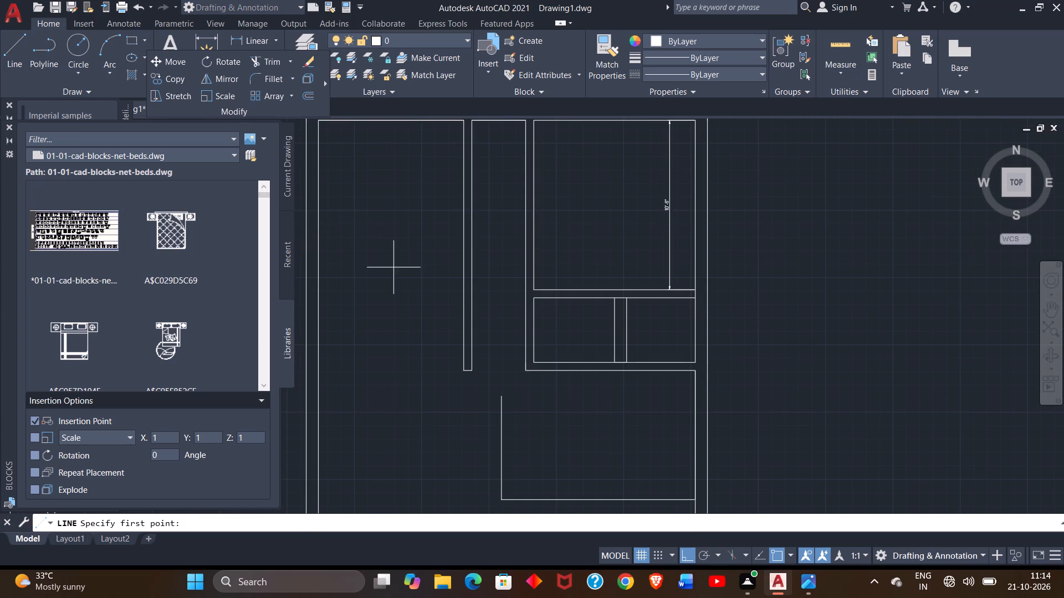
left_click_drag(694, 290, 697, 279)
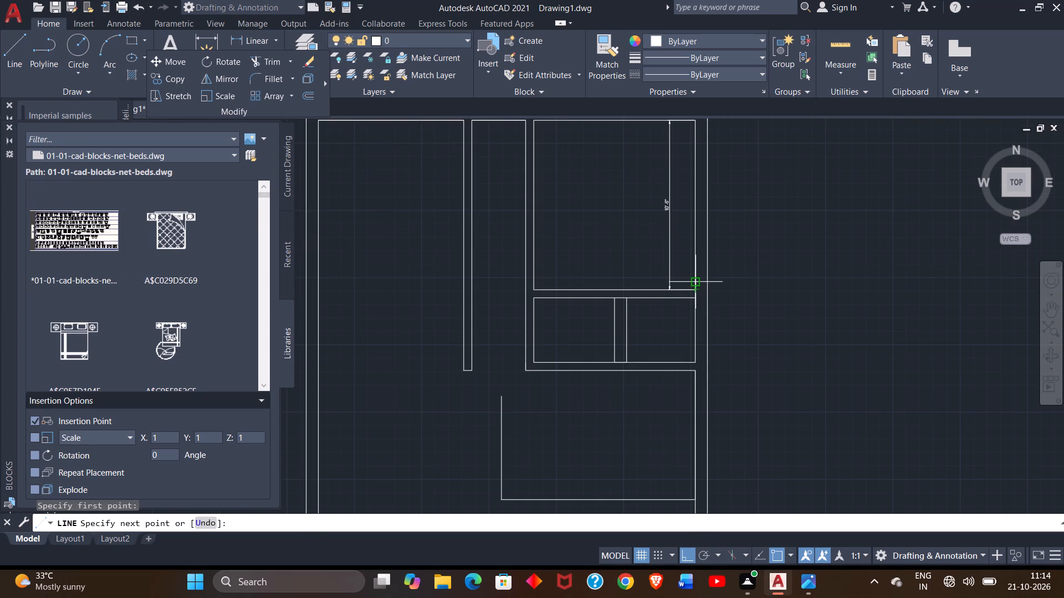
key("6")
key("shift+quotedbl")
key("Return")
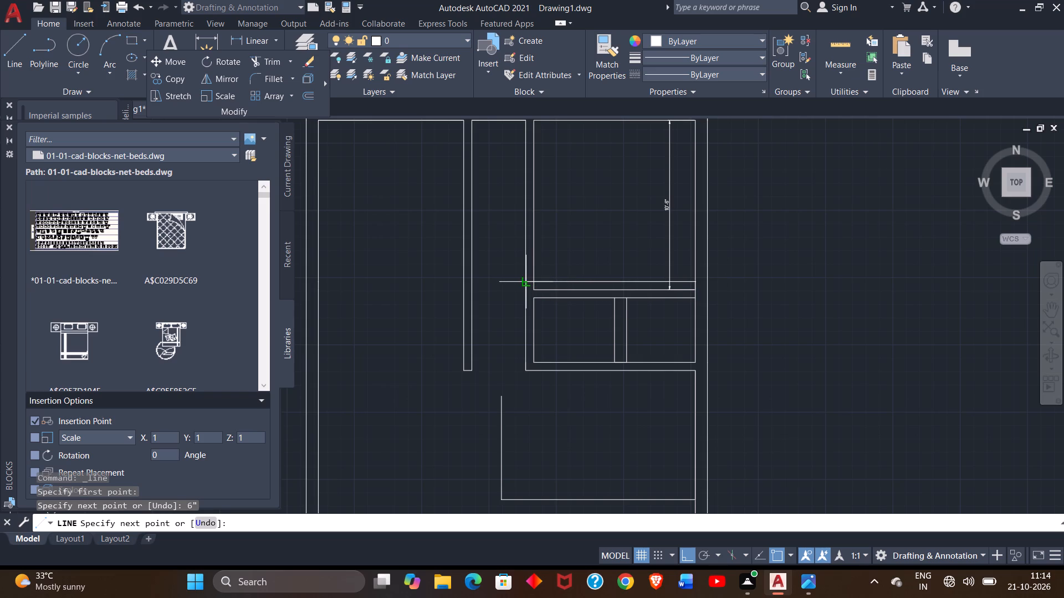
left_click(524, 282)
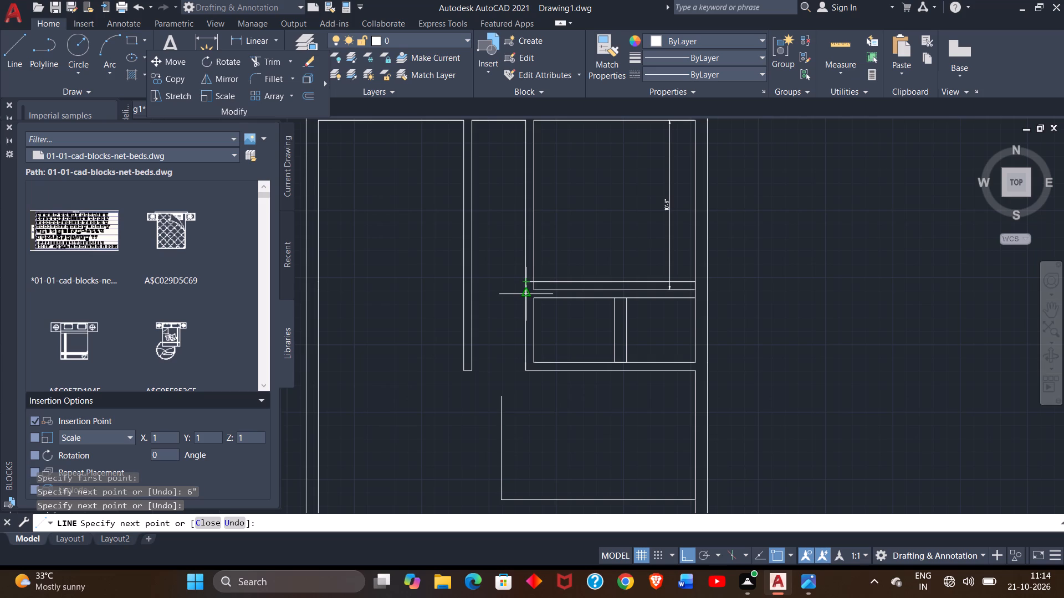
scroll(522, 295, "up", 3, "ctrl")
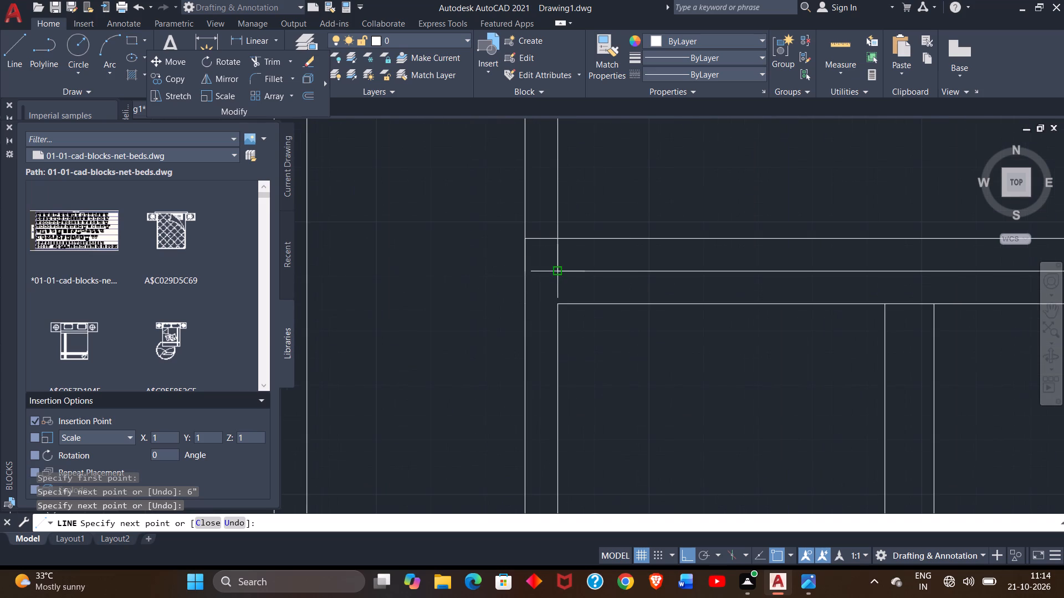
left_click(521, 271)
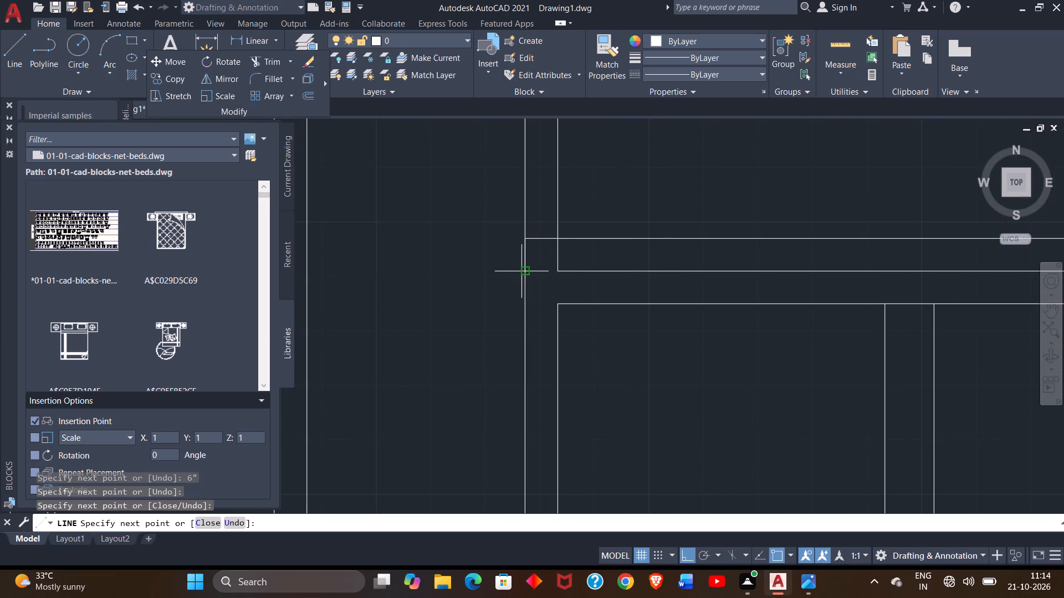
left_click(555, 271)
right_click(555, 271)
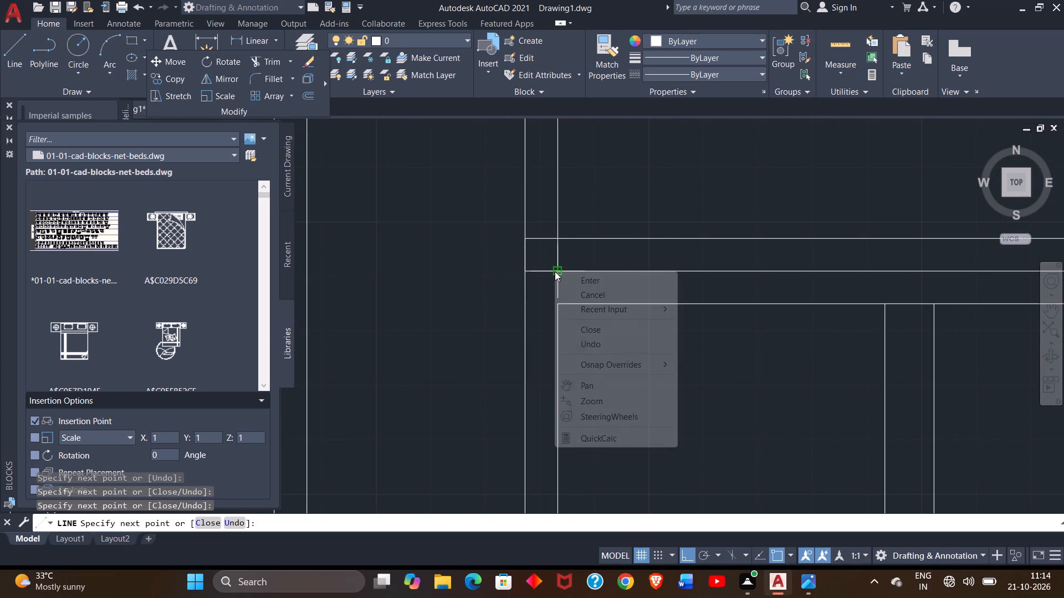
left_click(596, 284)
From the small rooms' lower-left interior corner, draw a line to the outer face, up 6", and across to the right wall.
scroll(596, 284, "down", 2, "ctrl")
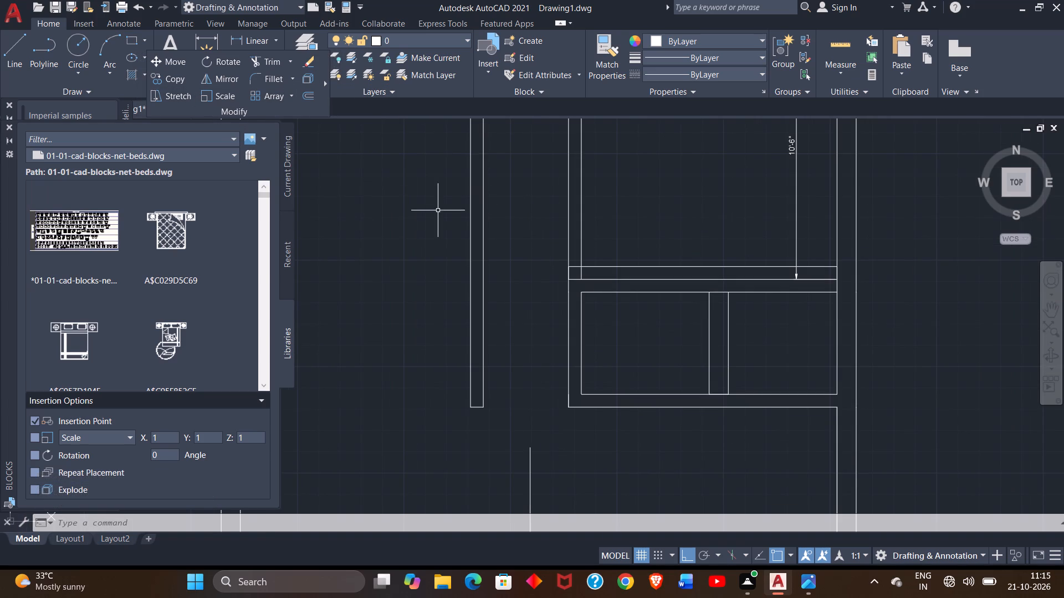
left_click(8, 62)
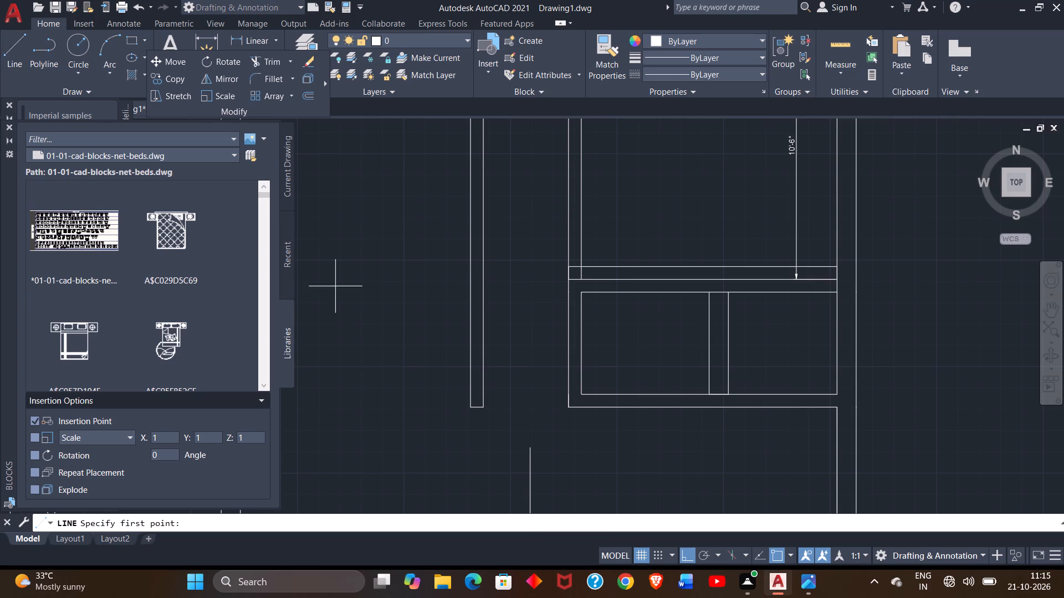
left_click_drag(581, 394, 566, 392)
left_click_drag(566, 392, 566, 373)
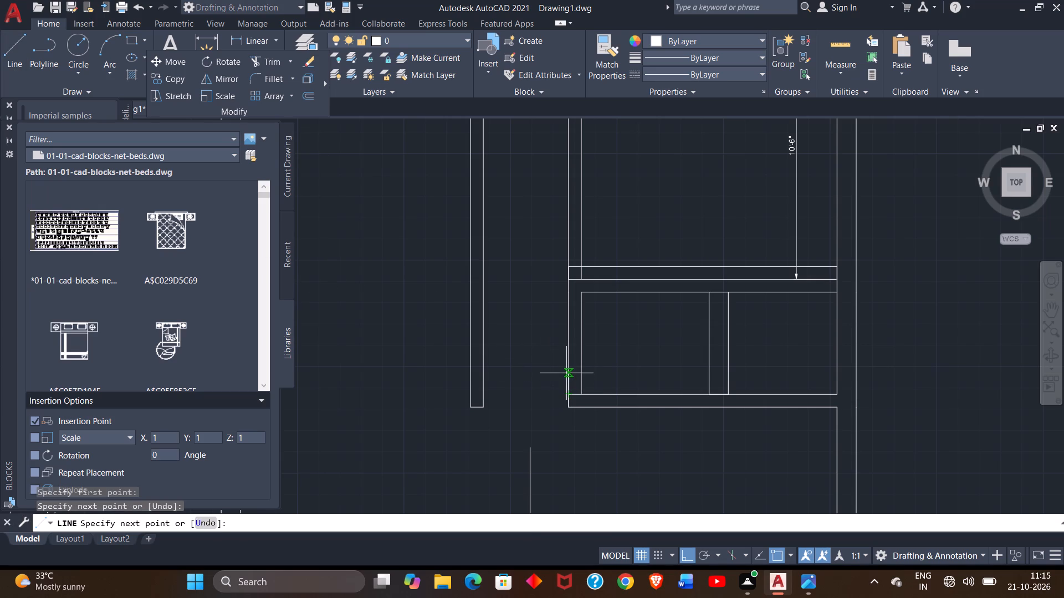
left_click_drag(566, 373, 566, 374)
key("6")
key("shift+quotedbl")
key("Return")
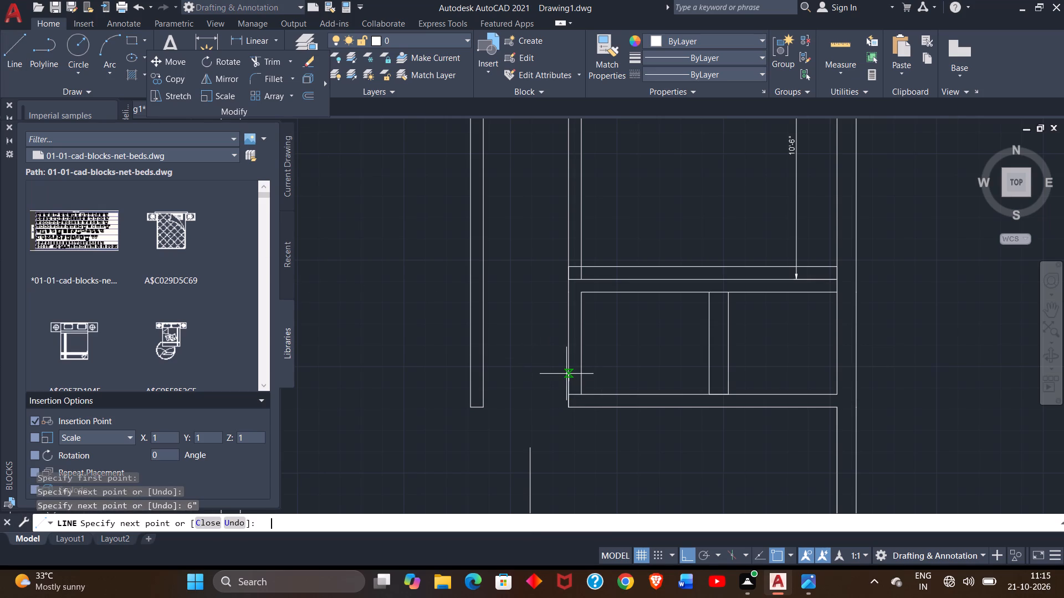
left_click(837, 378)
right_click(837, 378)
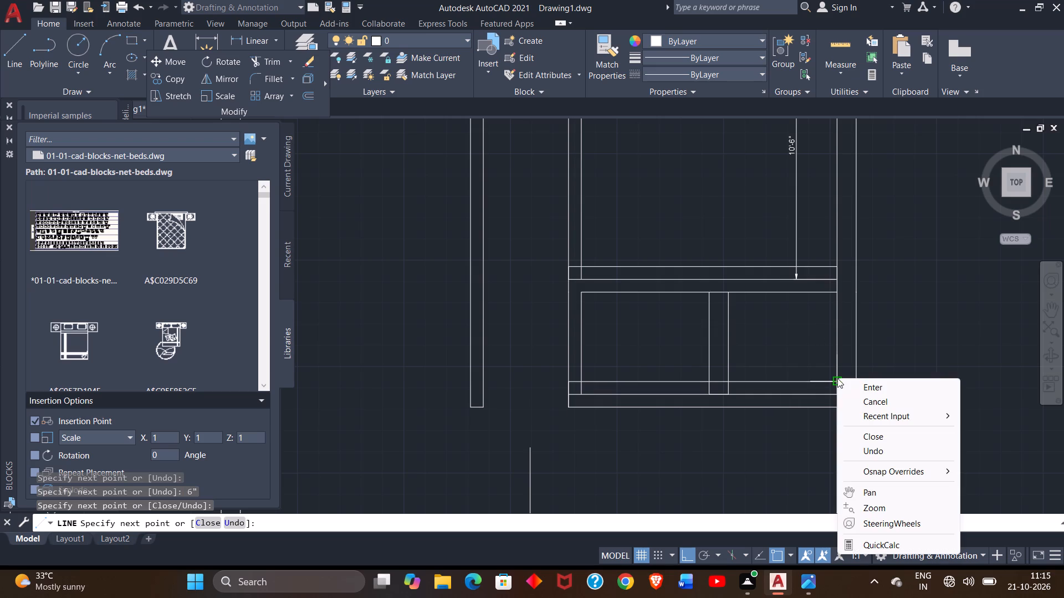
left_click(852, 383)
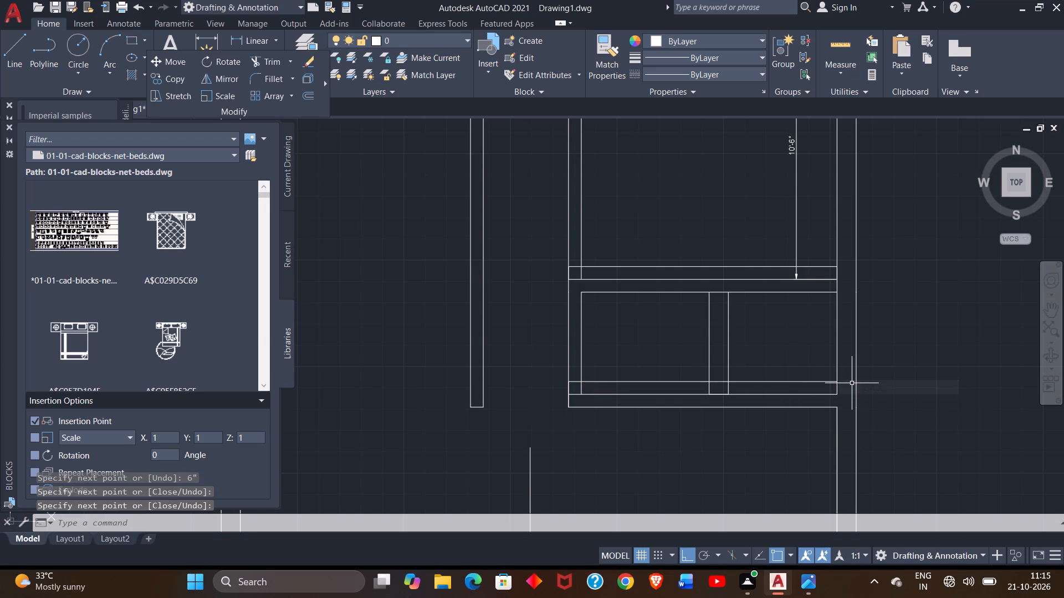
Draw a short vertical line closing the right wall's inner face between the small rooms' two bottom wall lines.
left_click(2, 49)
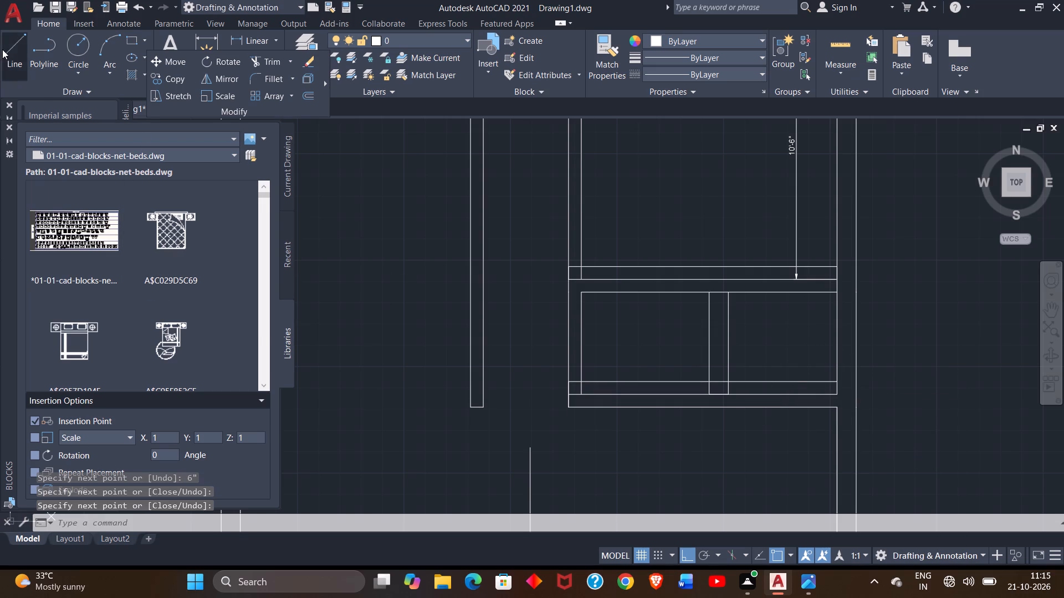
left_click_drag(836, 392, 833, 405)
left_click(833, 405)
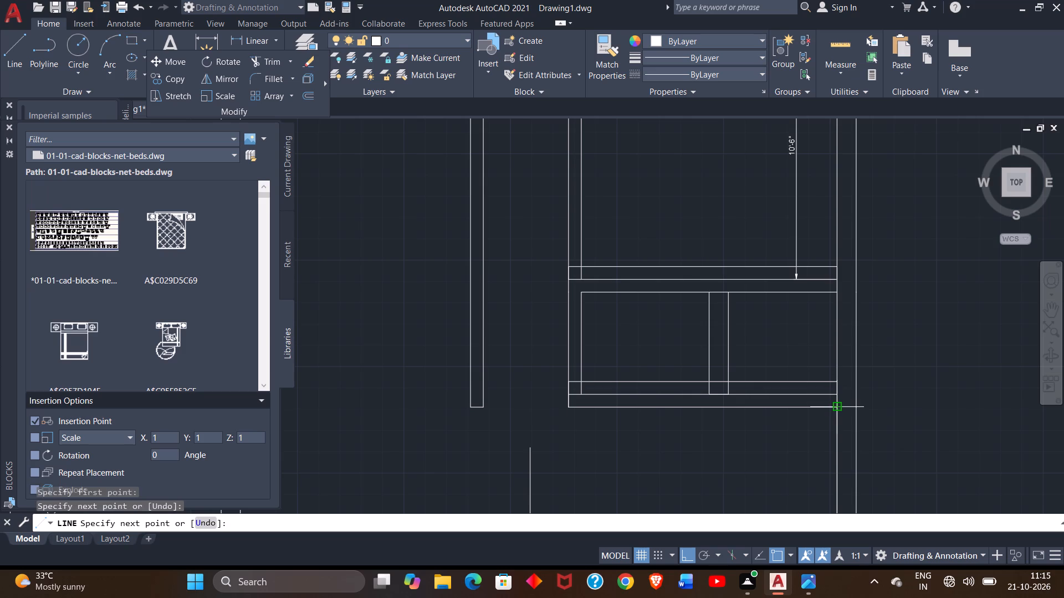
right_click(833, 405)
left_click(887, 249)
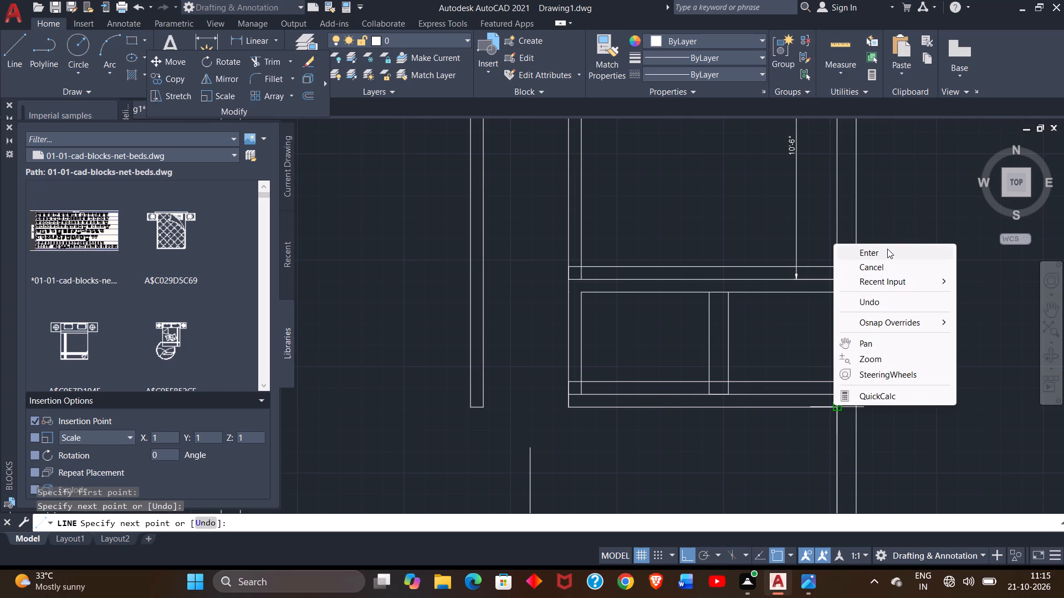
Trim away the small rooms' old outermost bottom wall line and the left wall's stub reaching down to it.
scroll(666, 404, "up", 1, "ctrl")
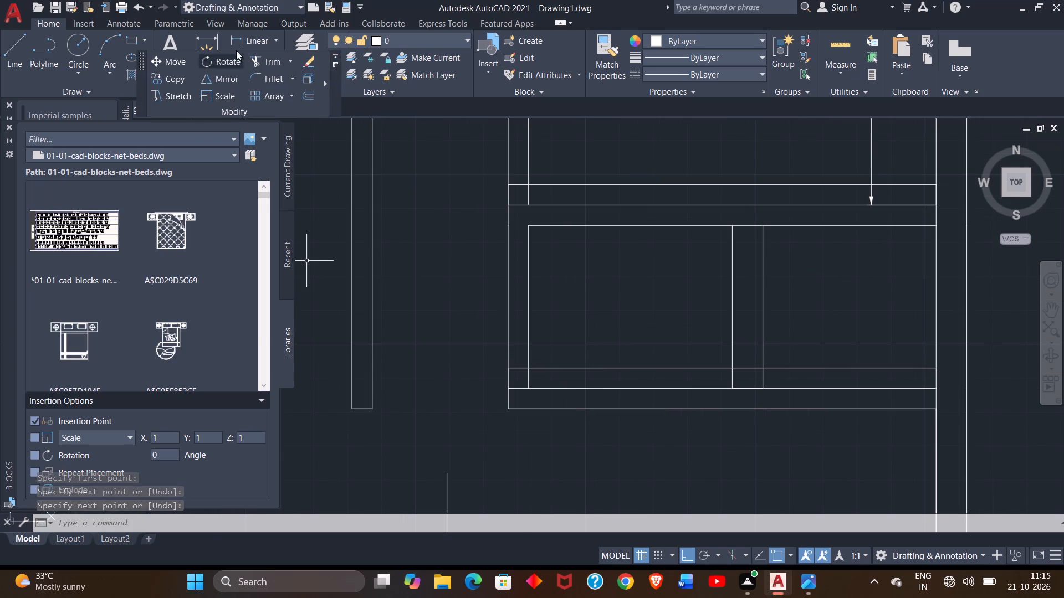
left_click(259, 63)
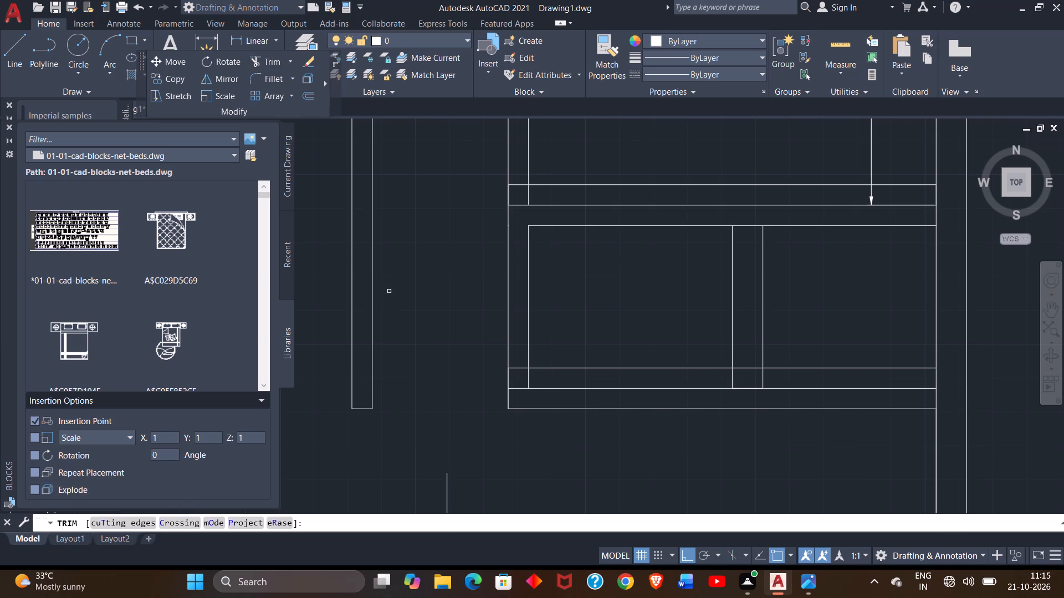
left_click(509, 405)
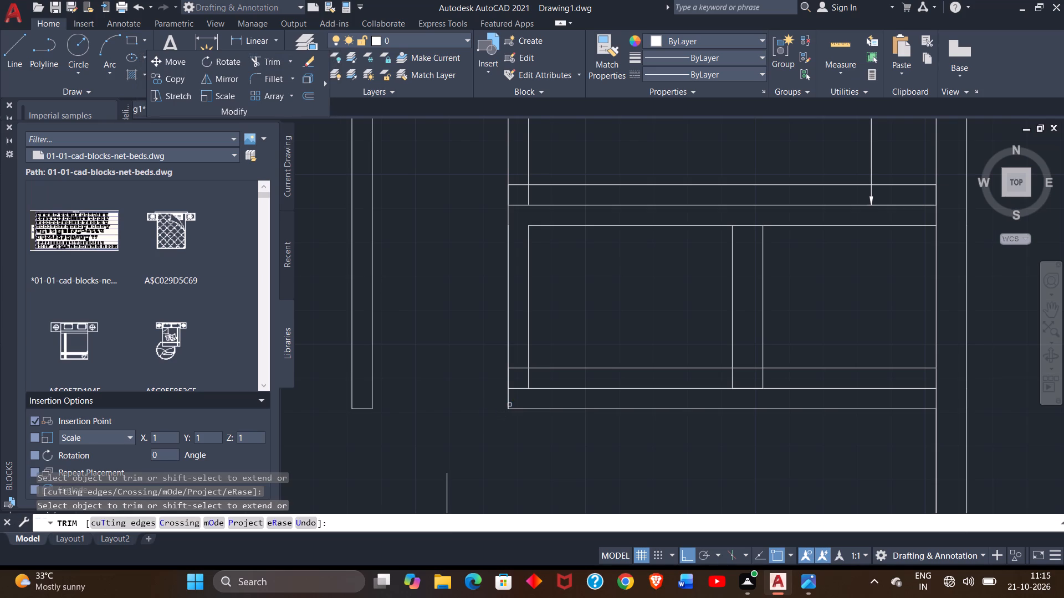
left_click_drag(494, 403, 519, 405)
left_click(519, 405)
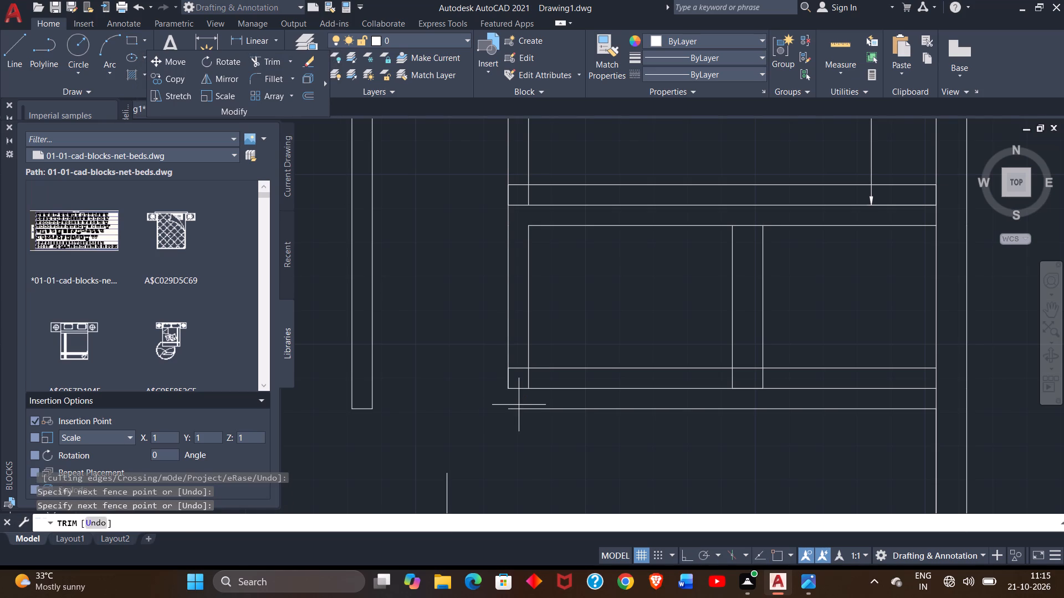
left_click(530, 410)
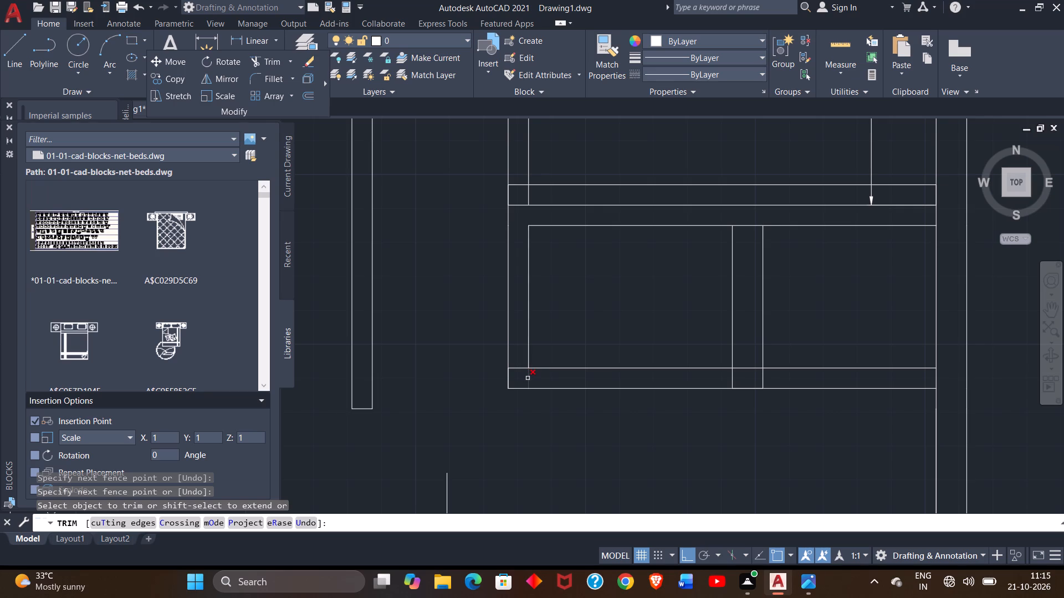
Trim the overlapping segments at the small rooms' lower-left corner and where the partition meets the top and bottom walls.
left_click_drag(528, 378, 521, 368)
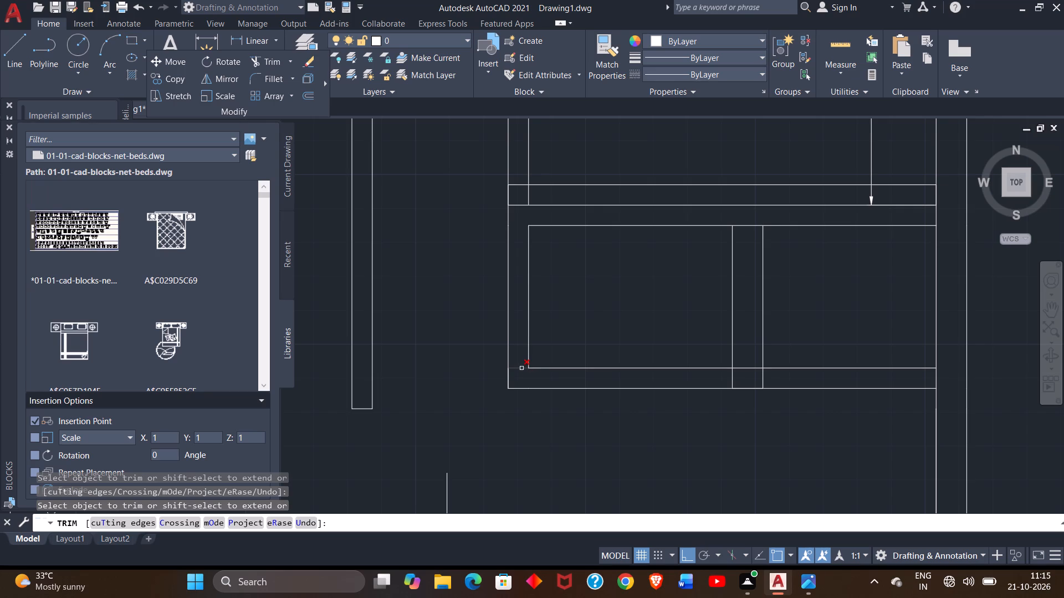
left_click(521, 368)
left_click_drag(733, 382, 759, 380)
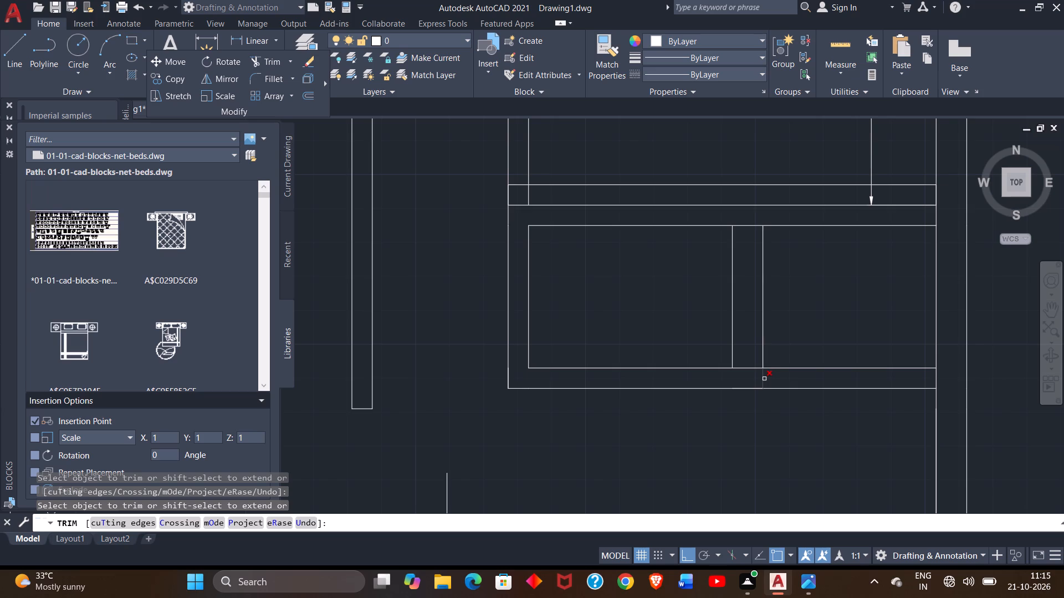
left_click_drag(764, 379, 752, 368)
left_click(752, 368)
left_click(753, 227)
Trim the two overlapping wall stubs at the upper-right room's lower-left corner.
left_click_drag(530, 193, 521, 185)
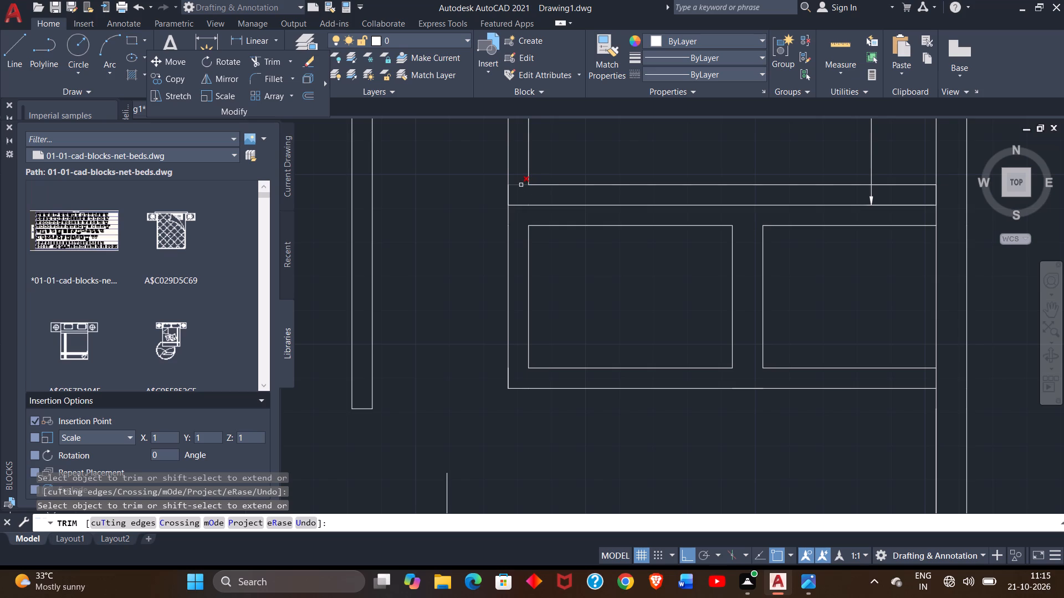
left_click(521, 185)
Measure the inner height of the left small room along its partition-side edge.
scroll(611, 162, "down", 1, "ctrl")
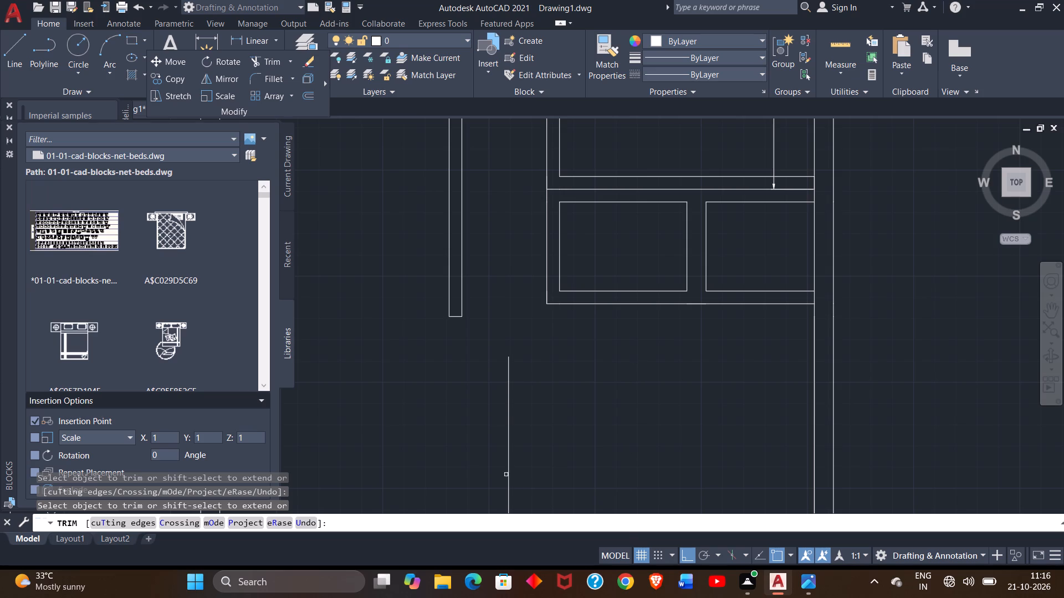
left_click(1051, 312)
left_click_drag(920, 244, 907, 297)
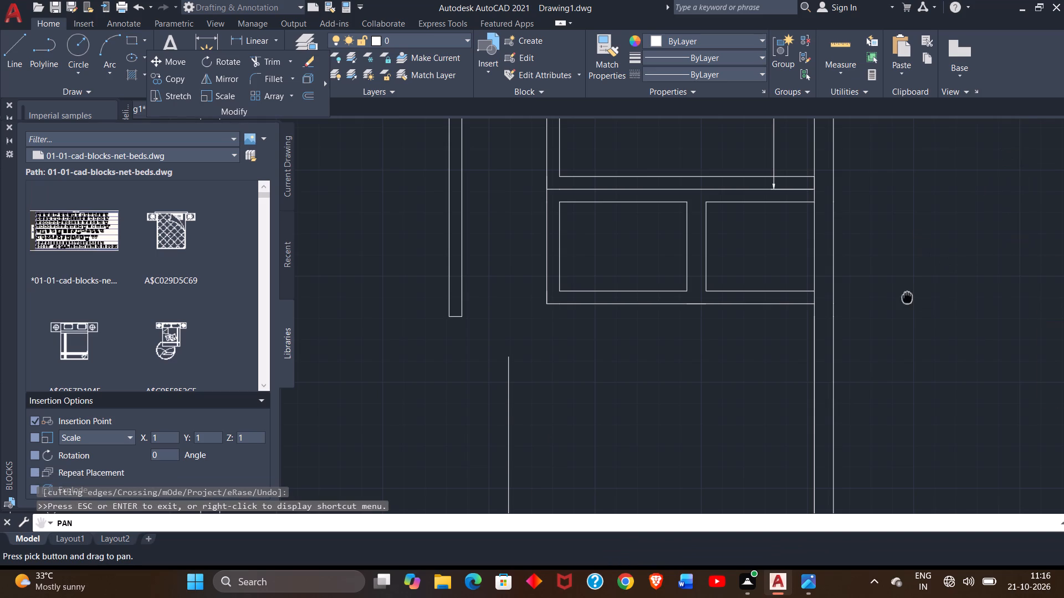
left_click_drag(907, 297, 907, 310)
left_click_drag(868, 230, 867, 252)
left_click_drag(867, 252, 866, 268)
left_click(218, 42)
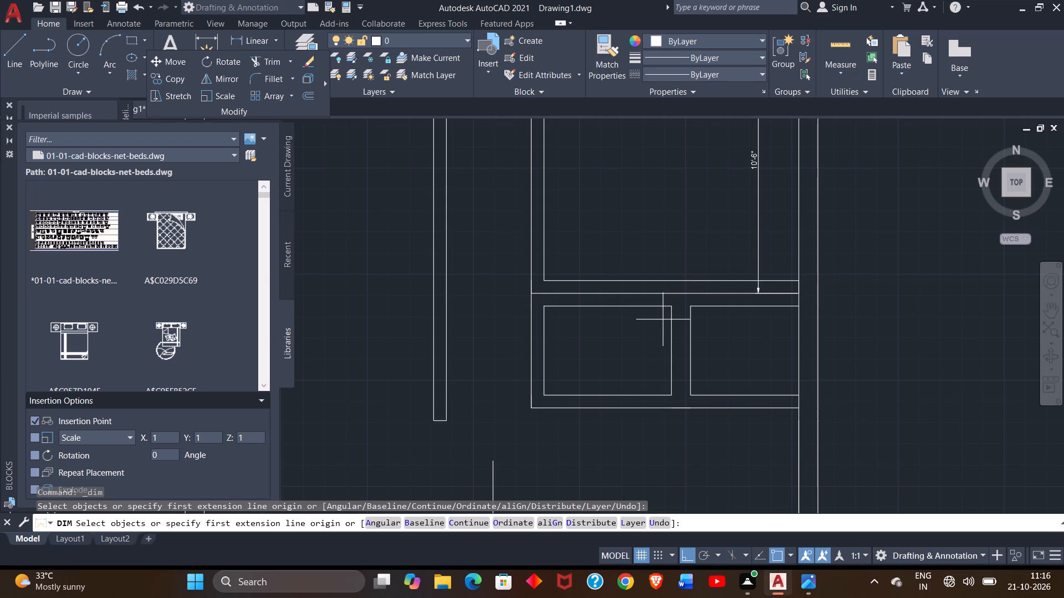
left_click_drag(669, 306, 672, 394)
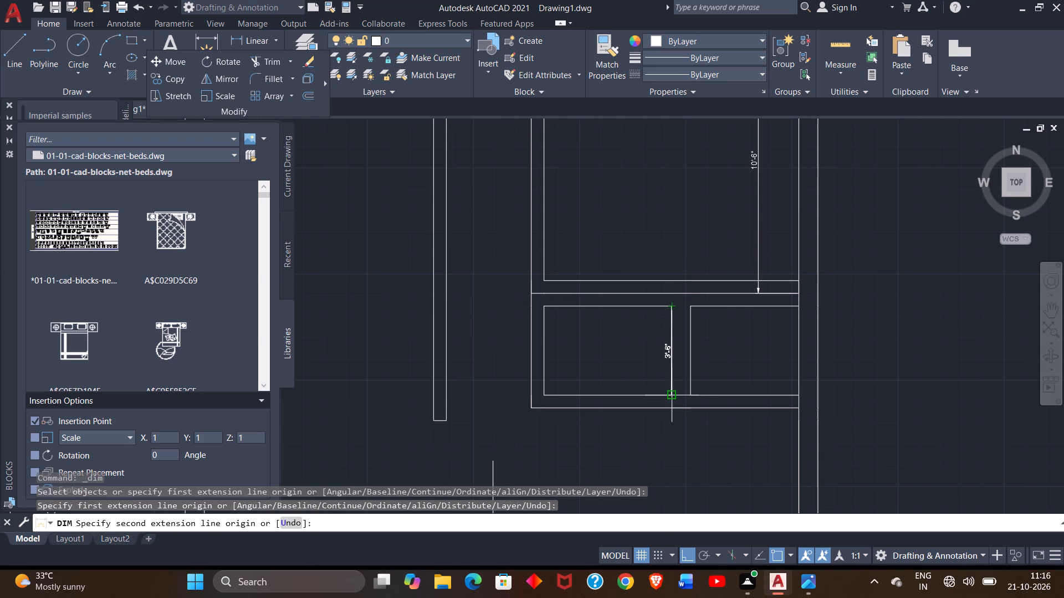
left_click_drag(672, 394, 672, 395)
left_click_drag(672, 395, 662, 393)
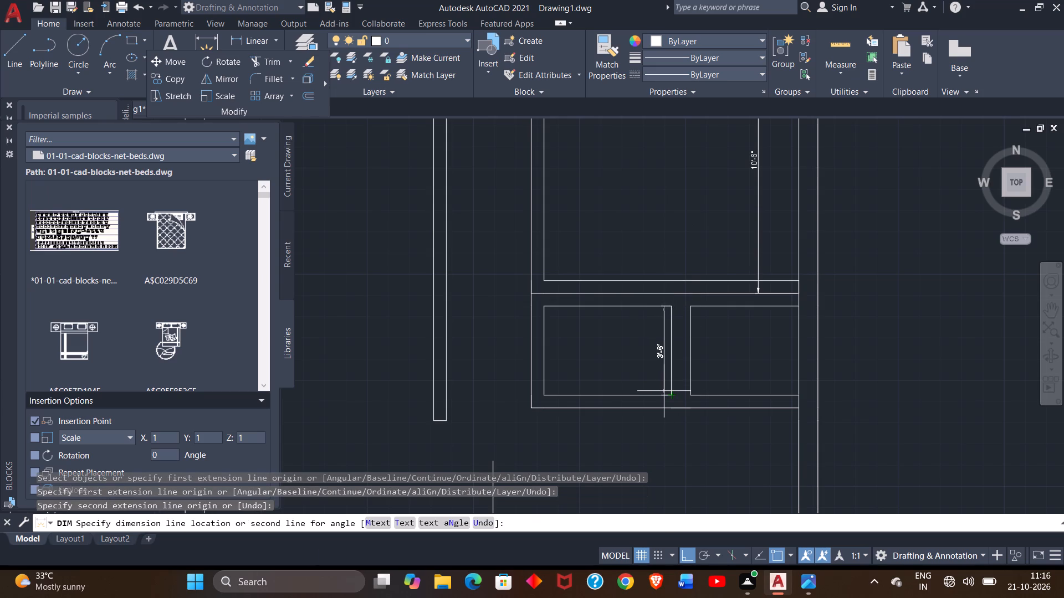
right_click(664, 391)
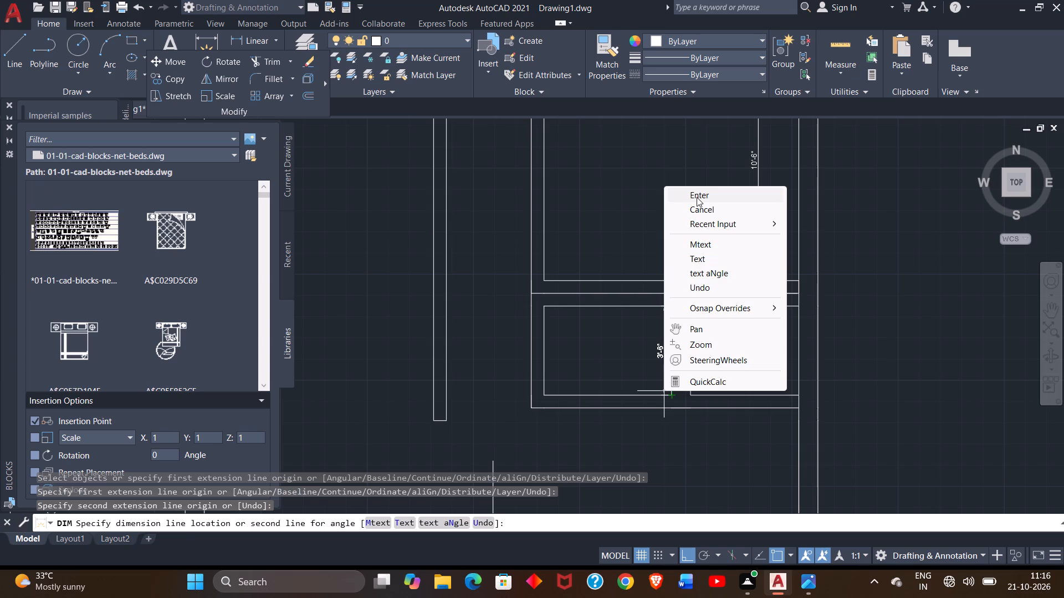
left_click(697, 197)
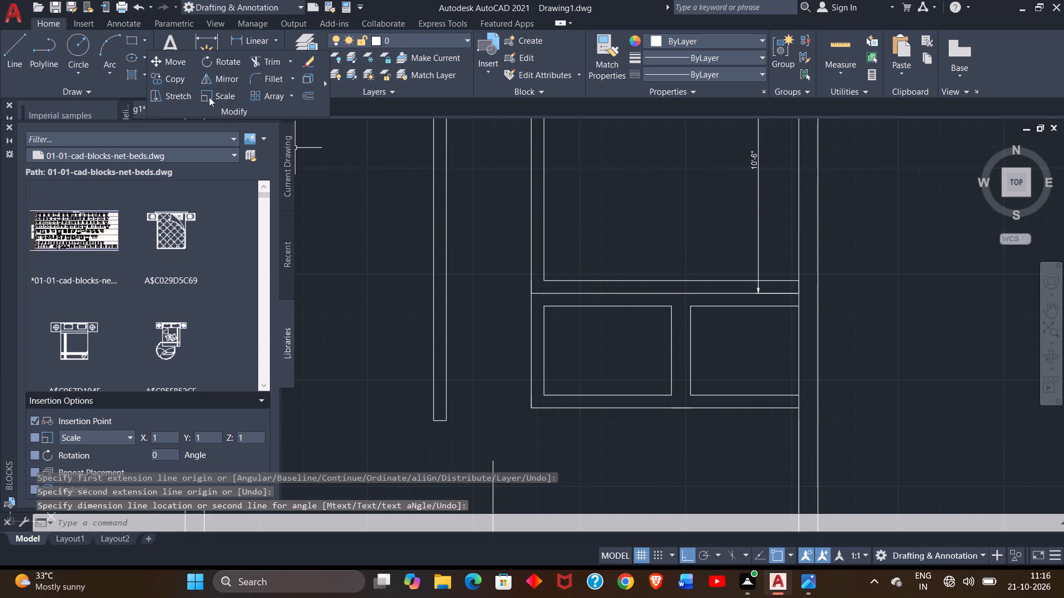
Draw short vertical lines from the left small room's two upper inner corners up to the wall line above.
left_click_drag(14, 47, 503, 297)
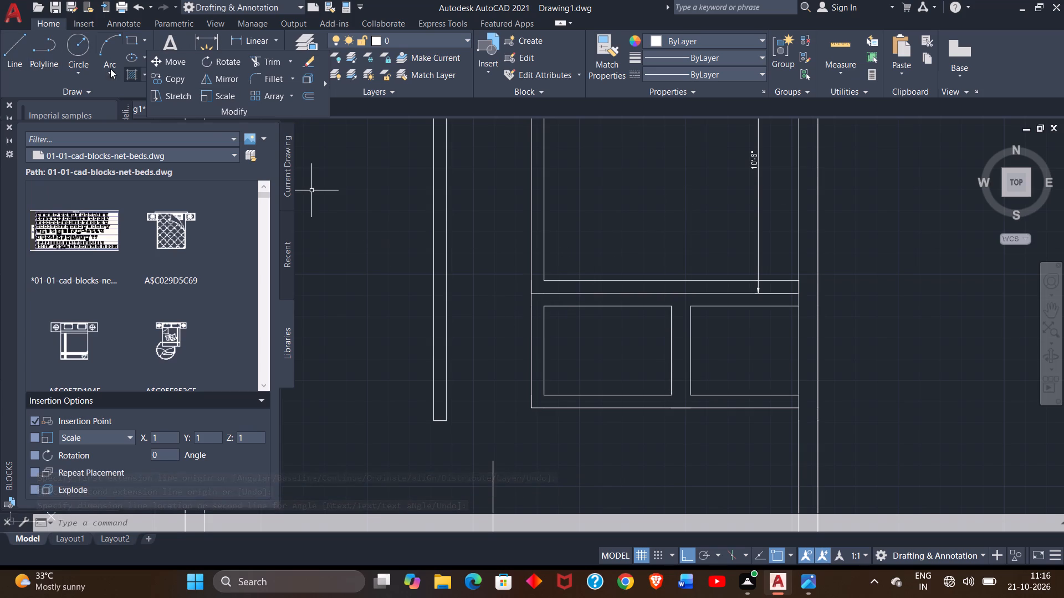
left_click(13, 38)
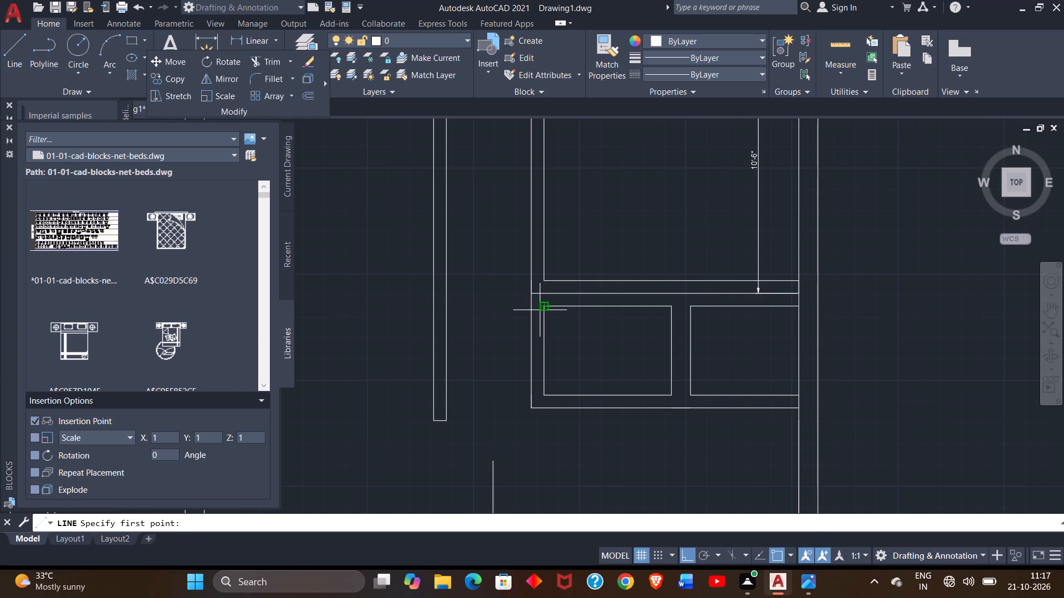
left_click_drag(545, 310, 546, 296)
left_click(546, 296)
right_click(546, 296)
left_click(573, 305)
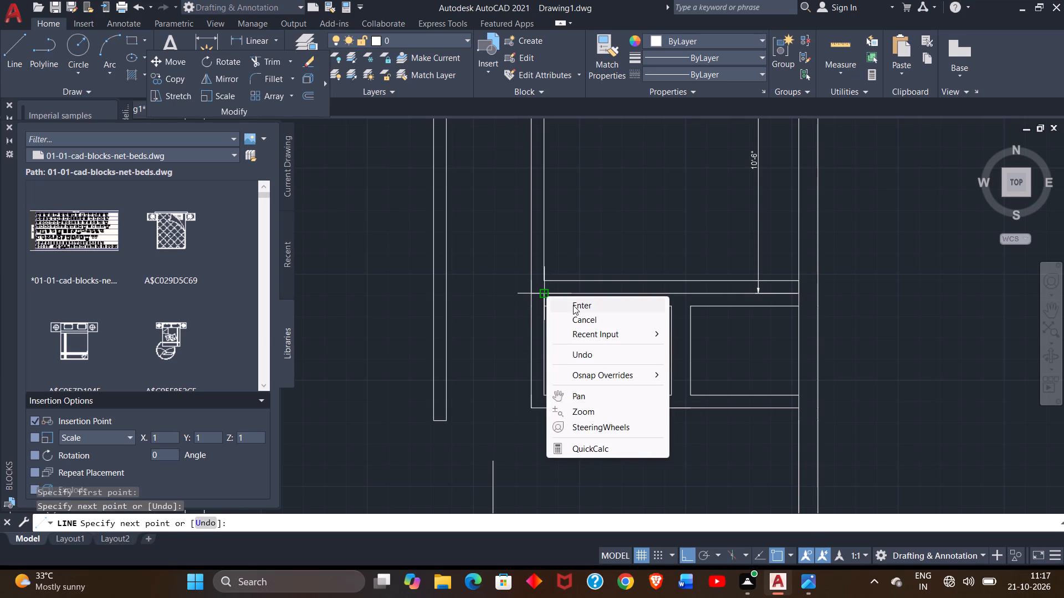
left_click(18, 54)
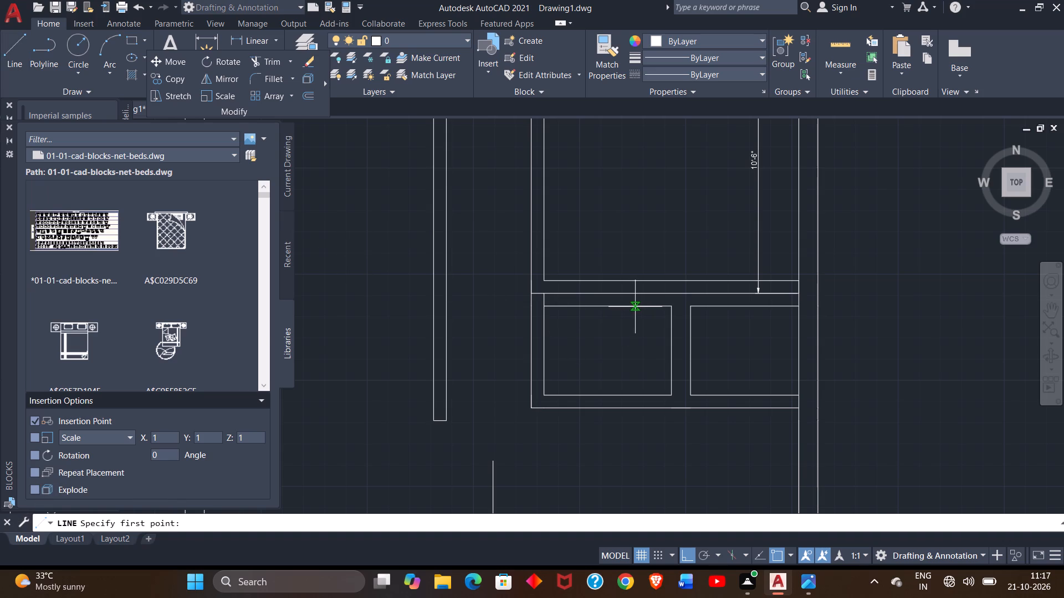
left_click_drag(669, 310, 669, 300)
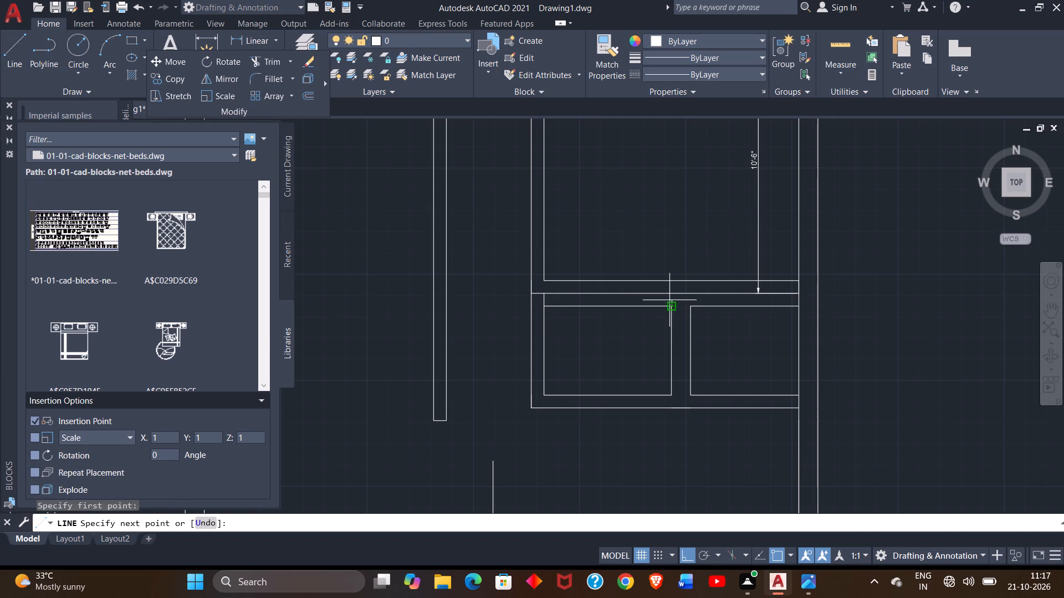
left_click_drag(669, 300, 671, 297)
left_click(671, 297)
right_click(671, 297)
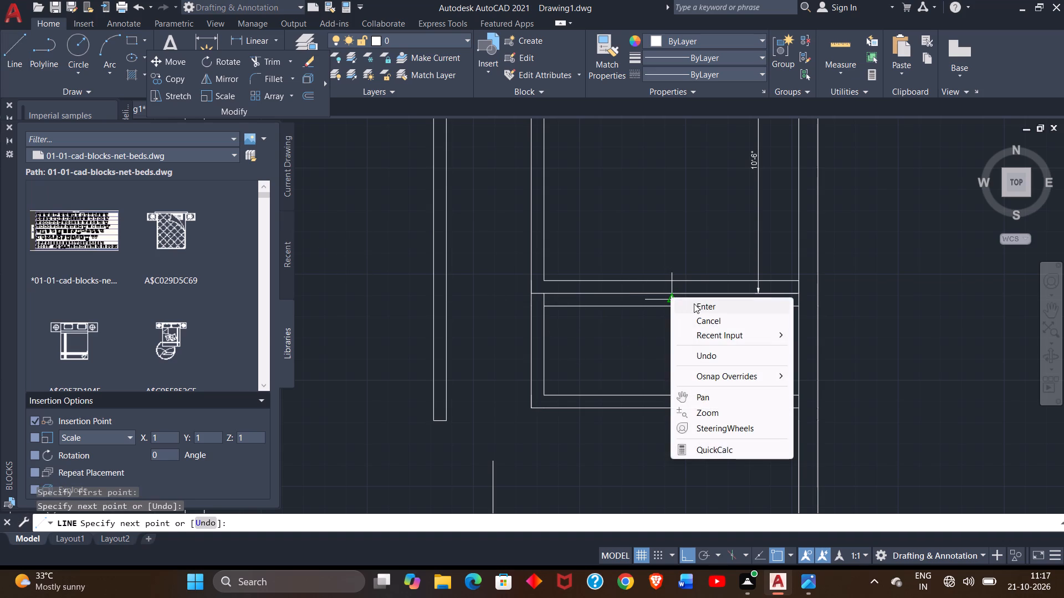
left_click(694, 303)
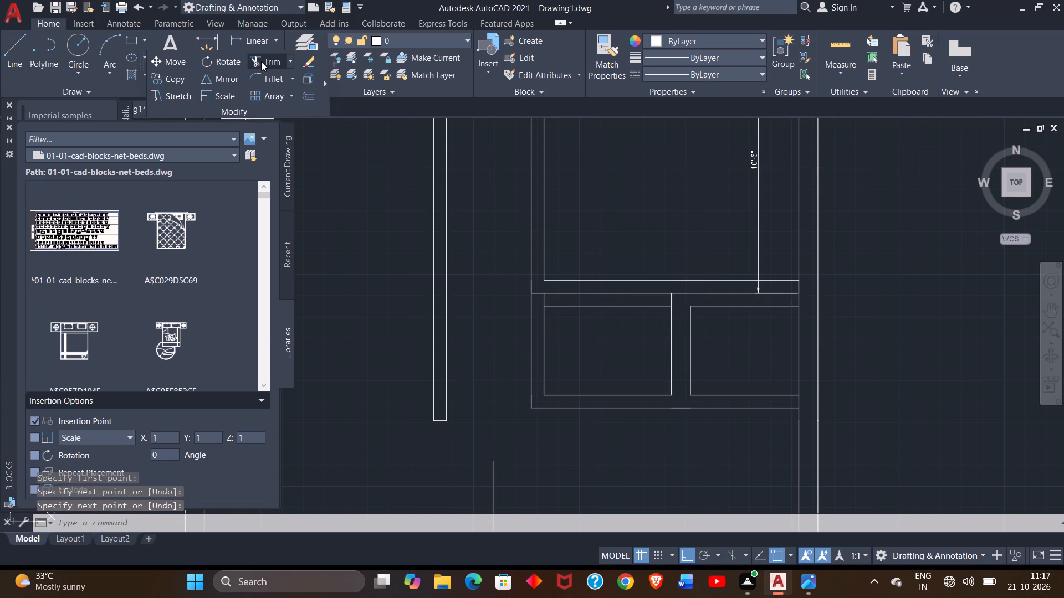
Trim away the left small room's old top inner line between its two side walls.
left_click(261, 61)
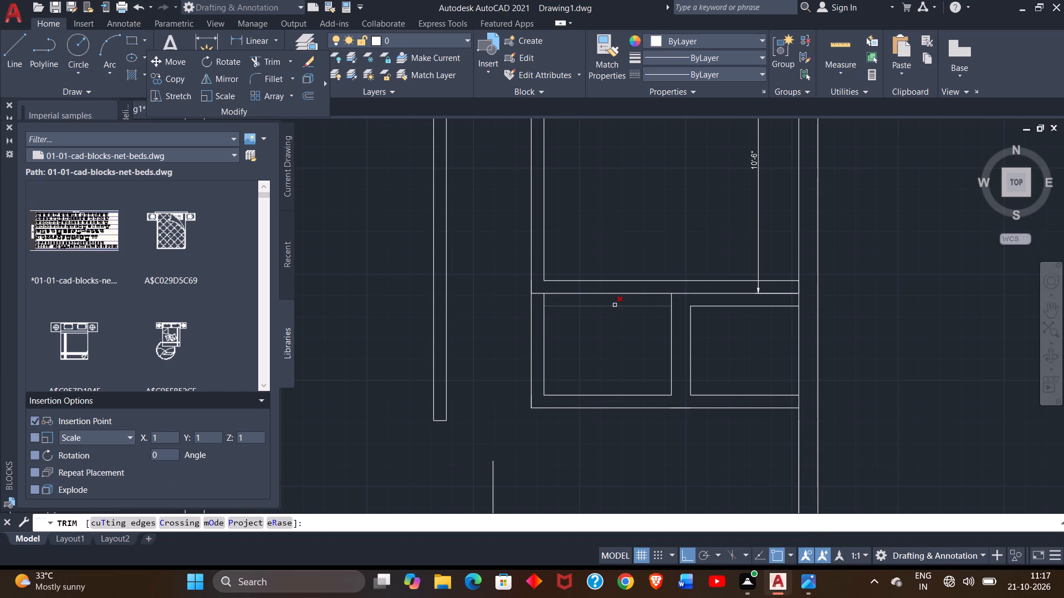
left_click(613, 305)
right_click(613, 305)
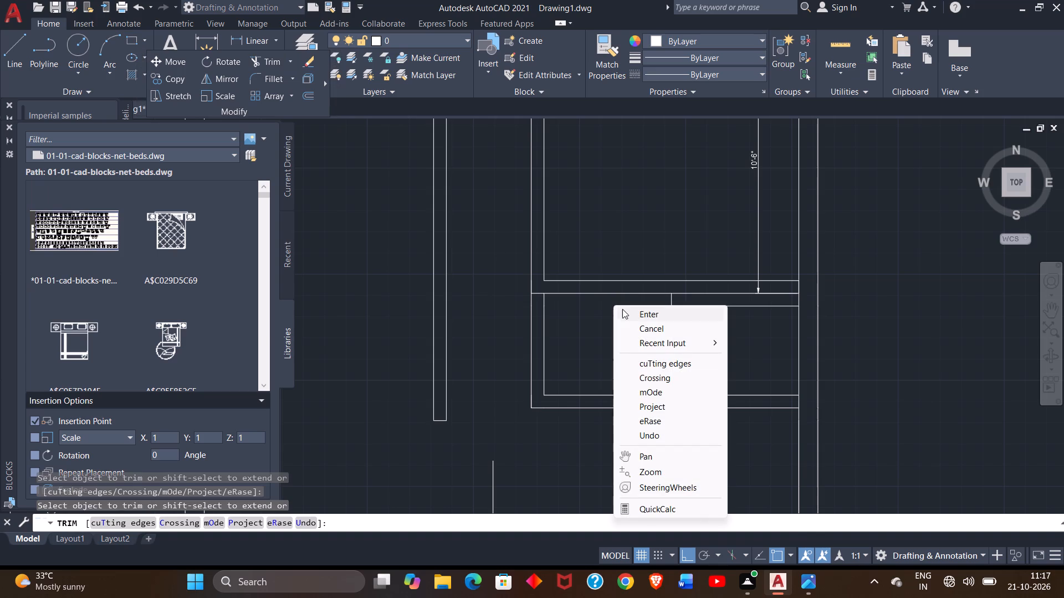
left_click(628, 313)
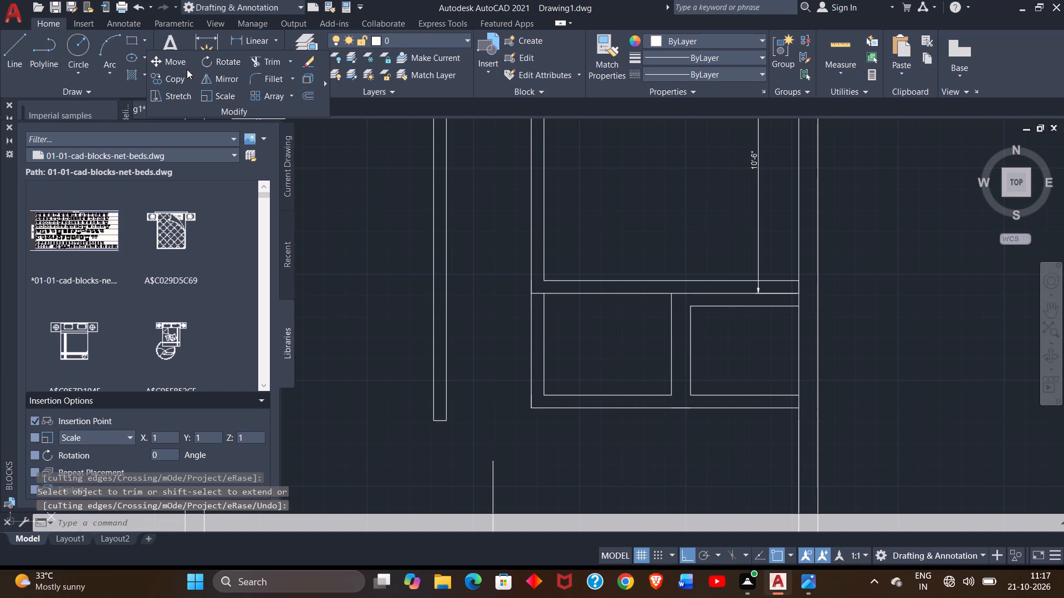
Draw a short vertical line from the right small room's upper-left inner corner up to the wall line above.
left_click(8, 47)
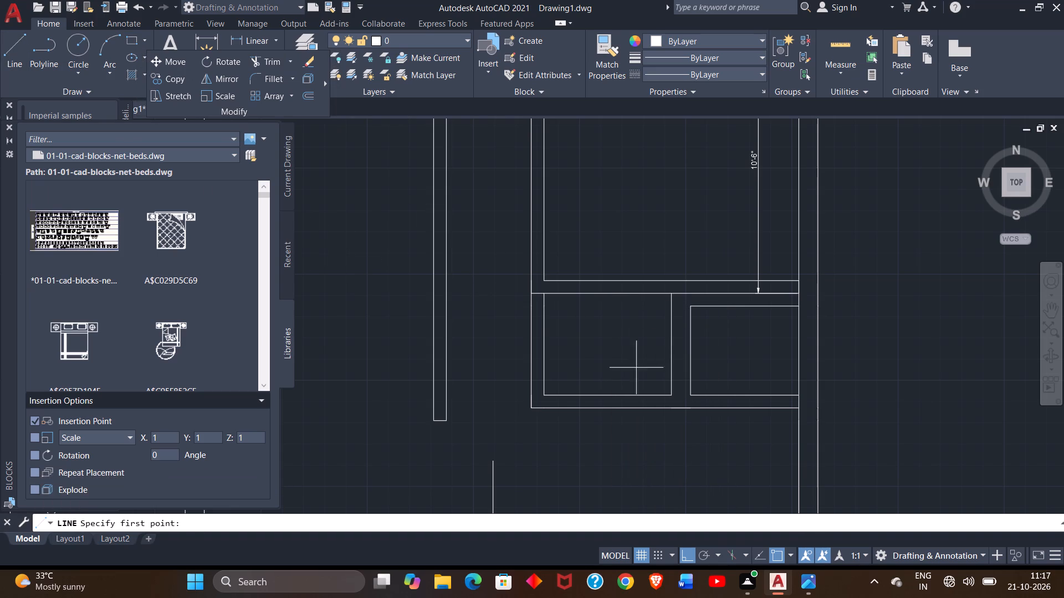
left_click_drag(693, 305, 694, 292)
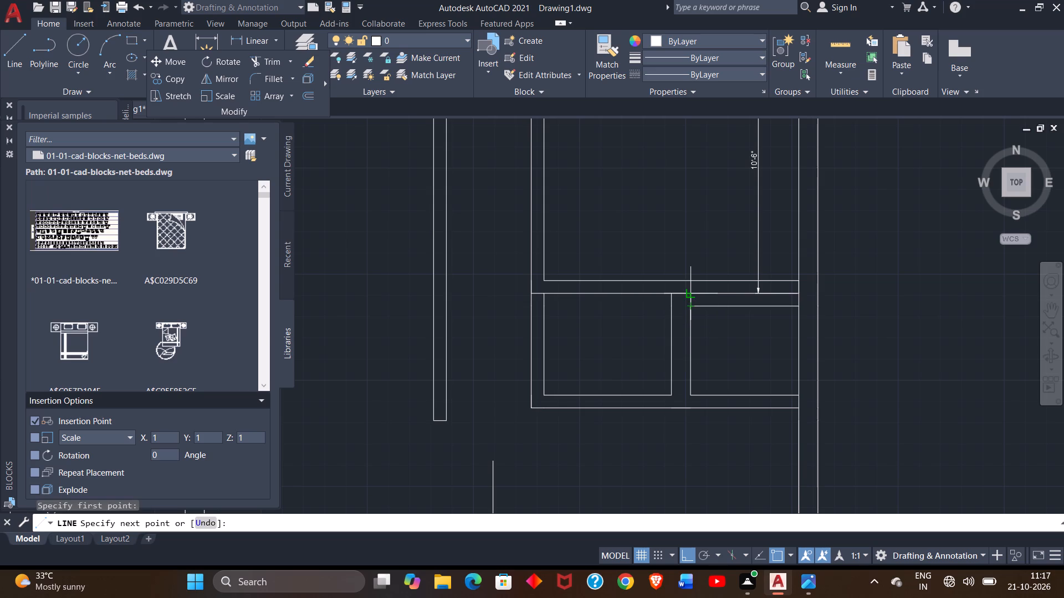
left_click(695, 292)
right_click(695, 292)
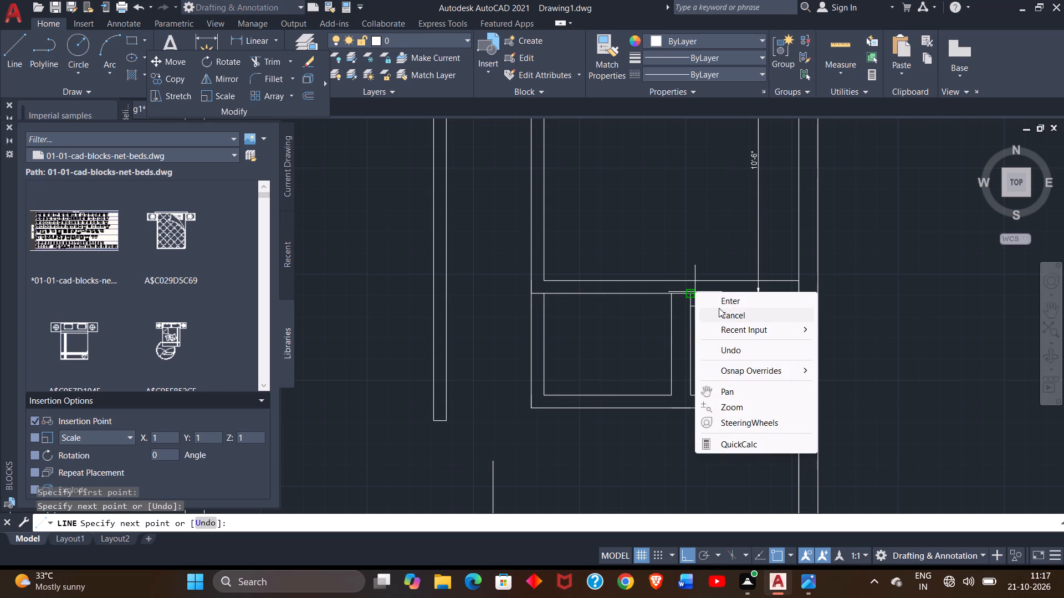
left_click(729, 305)
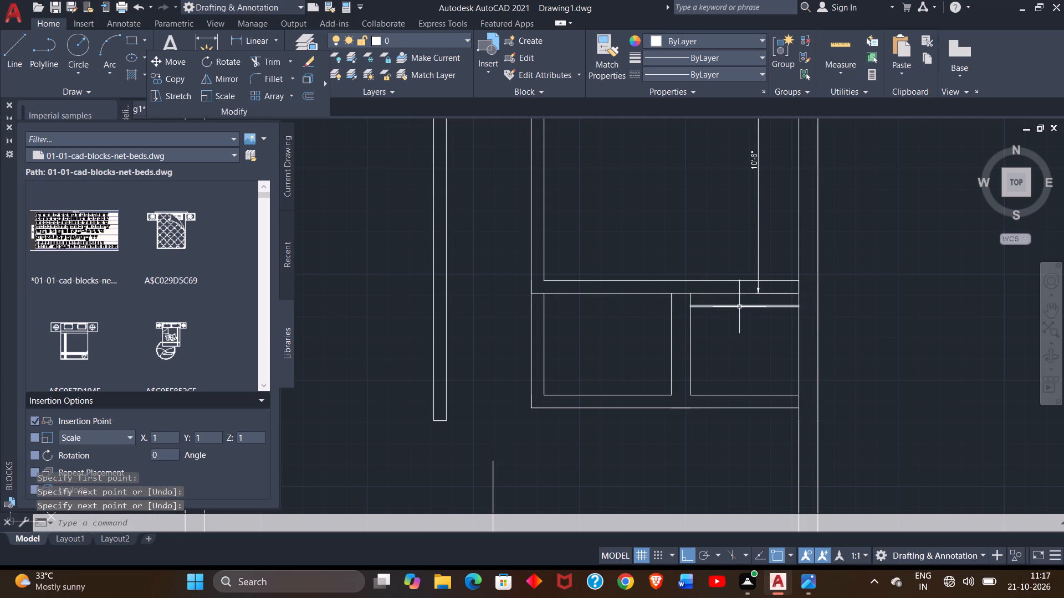
Delete the right small room's old top inner line.
left_click(738, 307)
key("Delete")
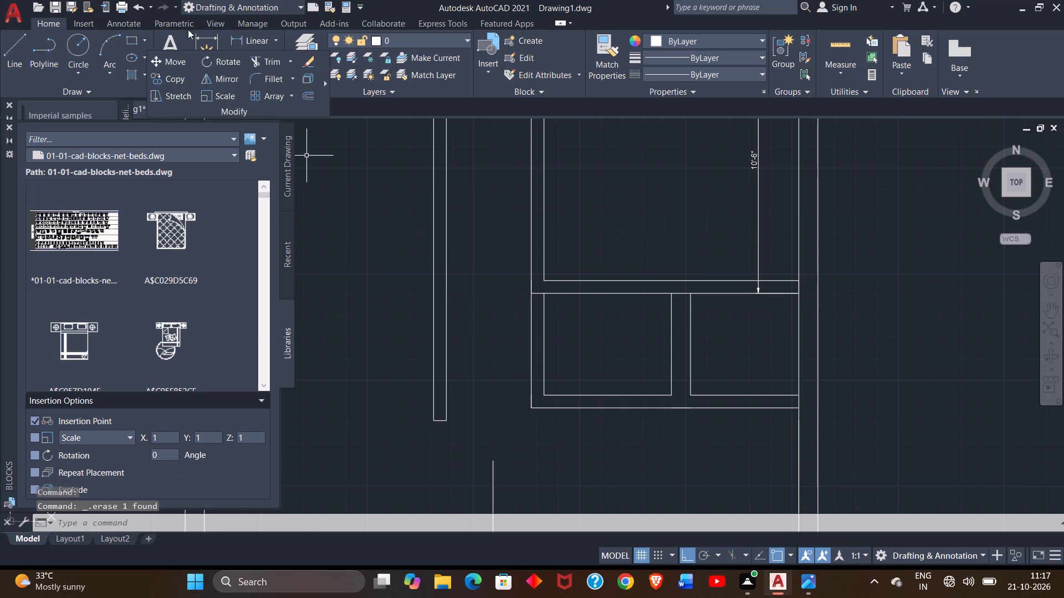
Trim the wall line crossing the left wall at the small rooms' upper-left corner.
left_click(260, 63)
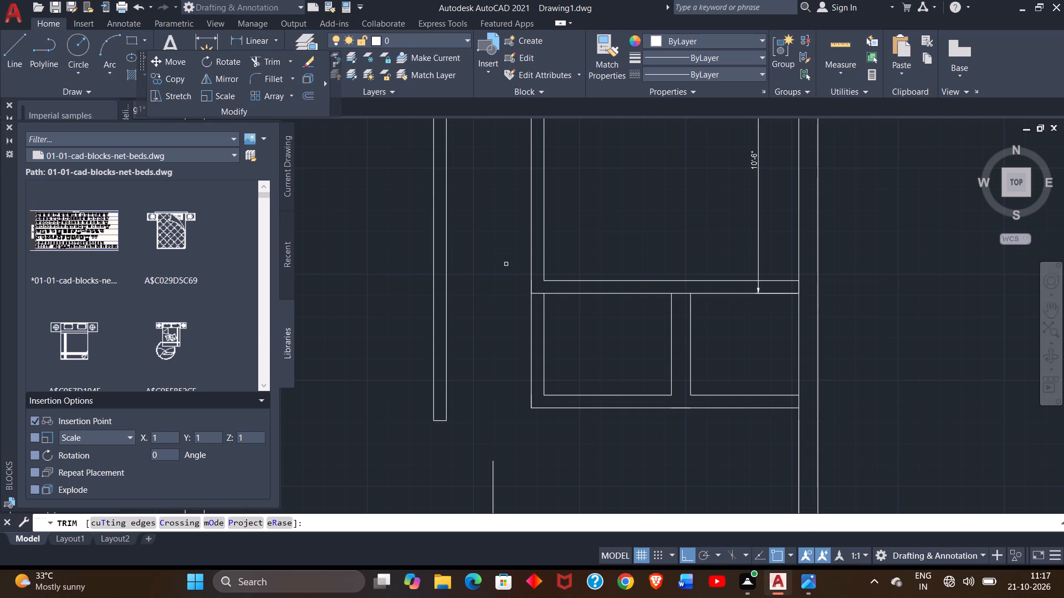
scroll(549, 292, "up", 3, "ctrl")
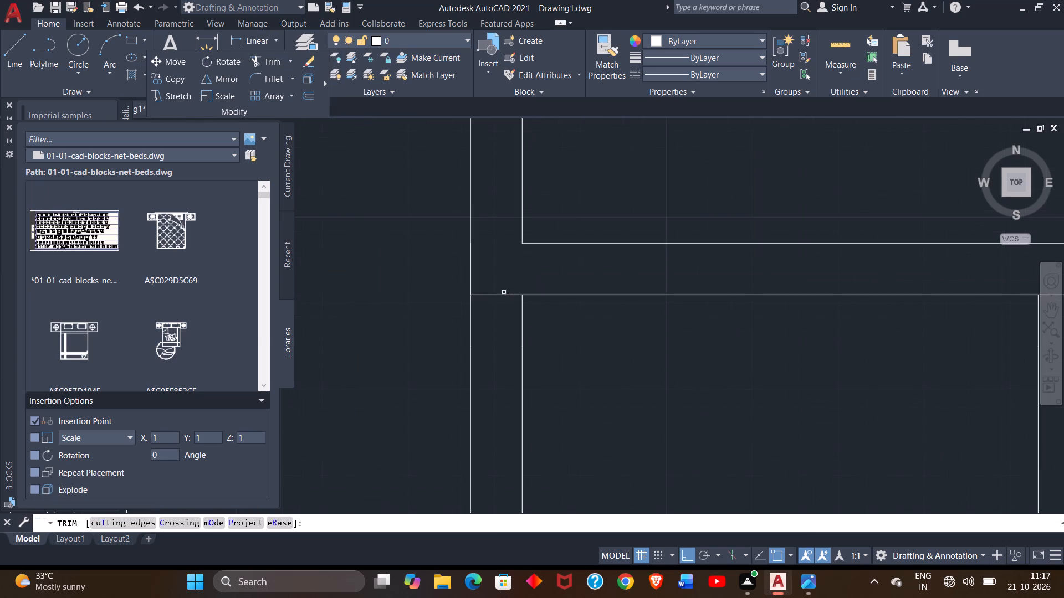
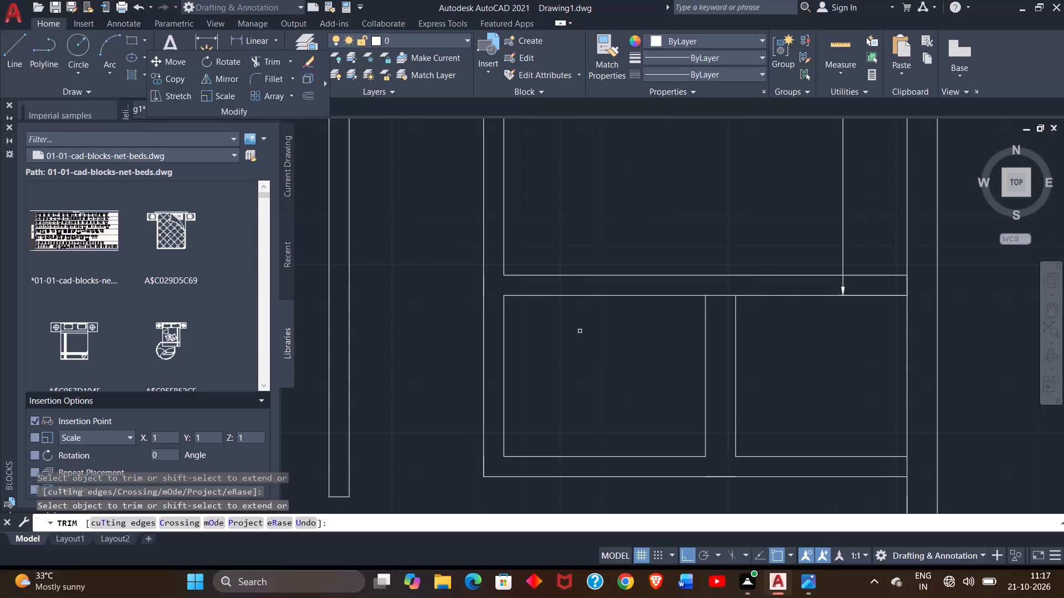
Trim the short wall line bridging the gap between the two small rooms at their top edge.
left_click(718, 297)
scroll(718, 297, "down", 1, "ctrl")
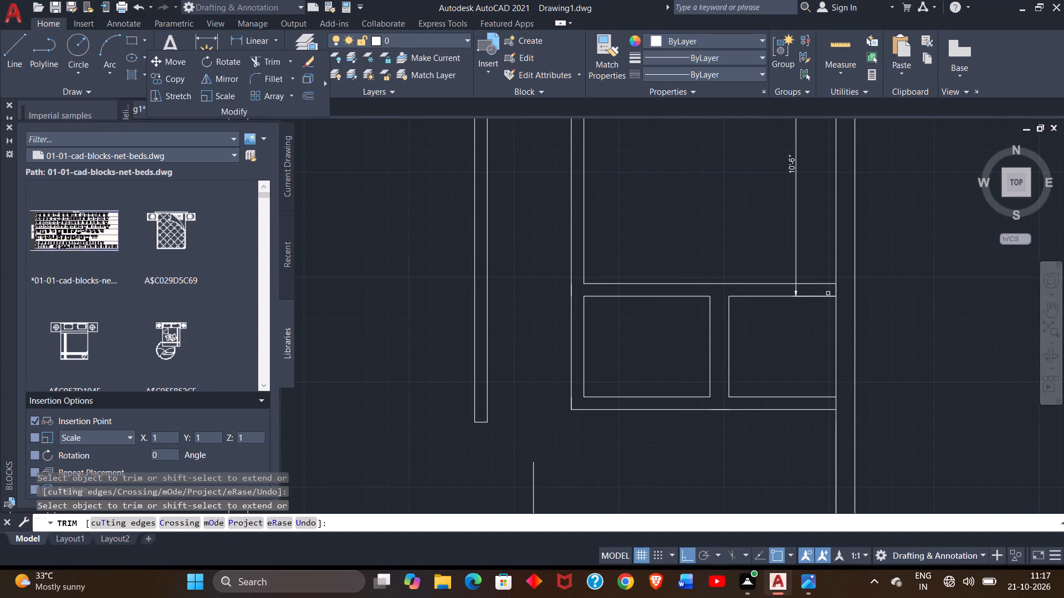
Trim the right wall's inner line where the horizontal walls above and below the right small room meet it.
scroll(829, 293, "up", 3, "ctrl")
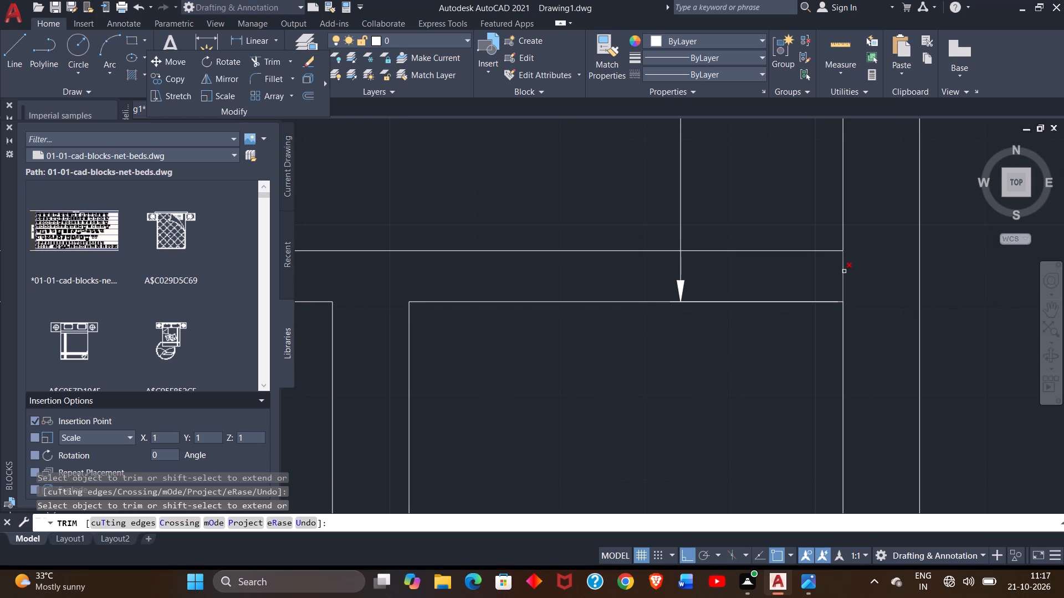
left_click(845, 271)
left_click(842, 267)
scroll(842, 267, "down", 3, "ctrl")
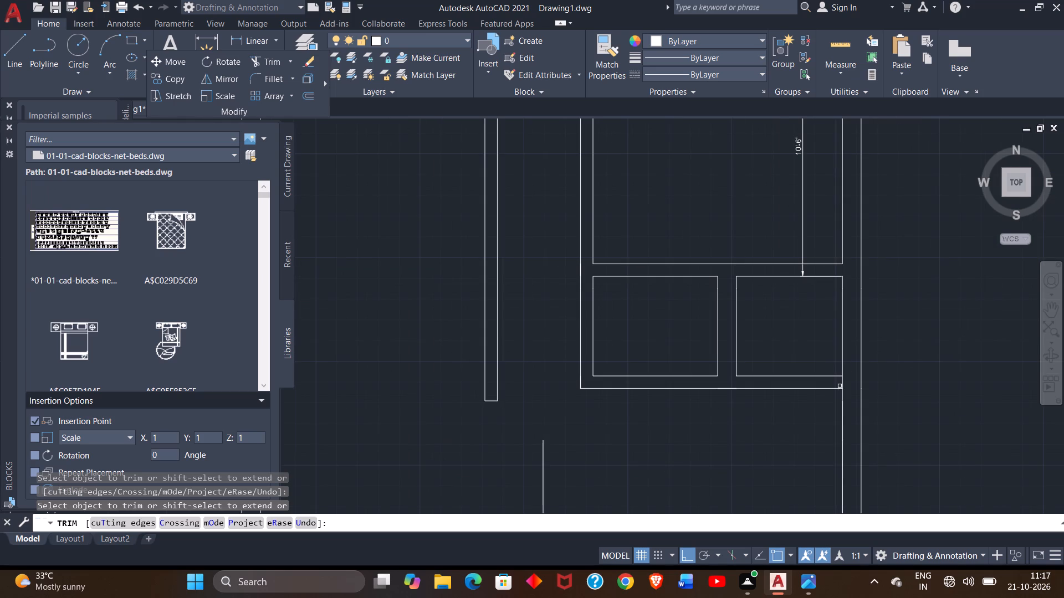
scroll(840, 387, "up", 4, "ctrl")
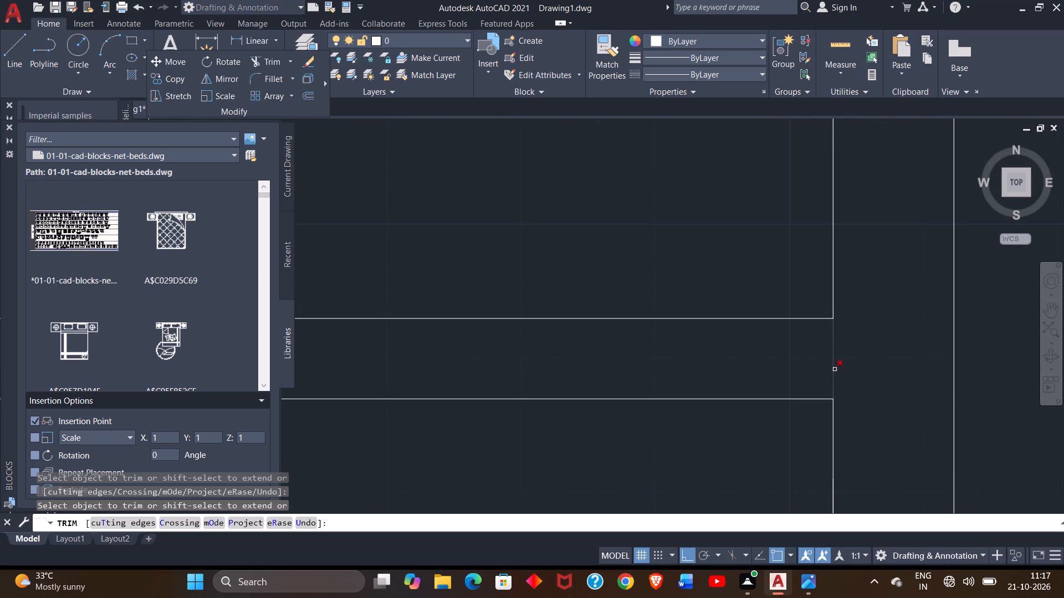
left_click(836, 370)
left_click(833, 363)
scroll(833, 363, "down", 2, "ctrl")
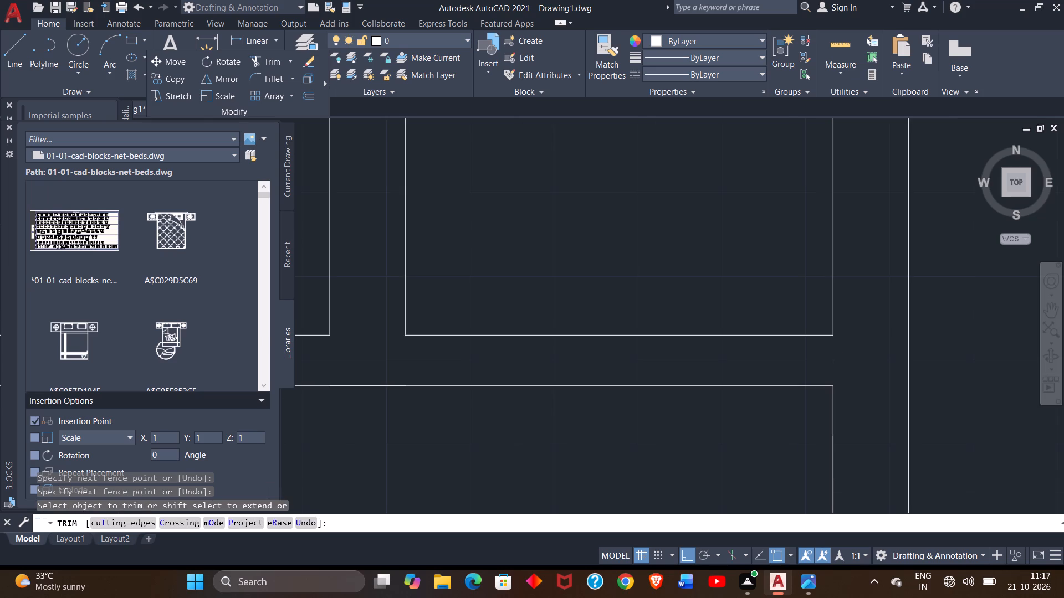
scroll(927, 359, "down", 2, "ctrl")
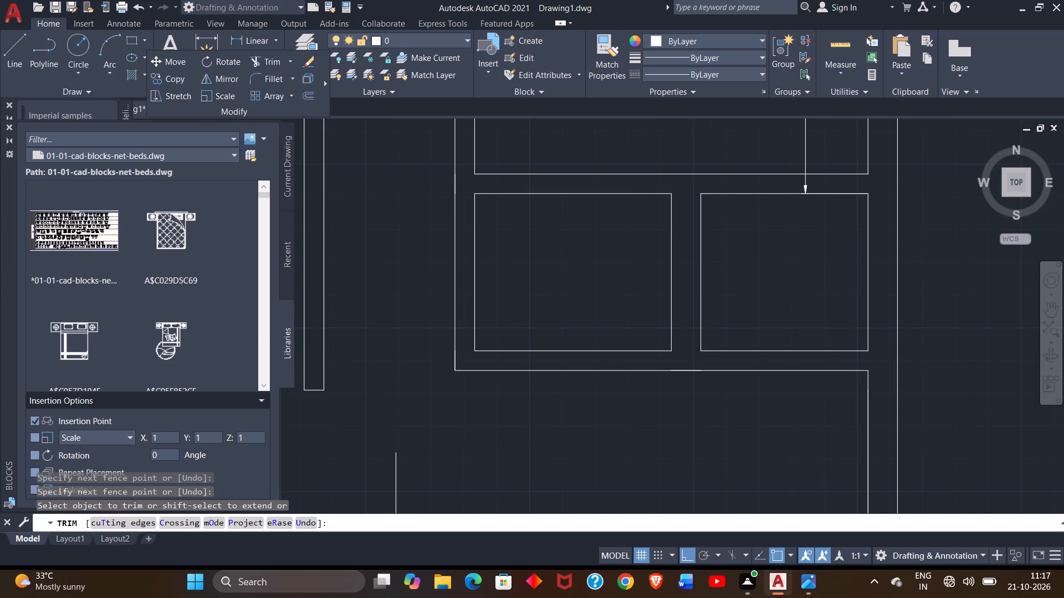
right_click(957, 358)
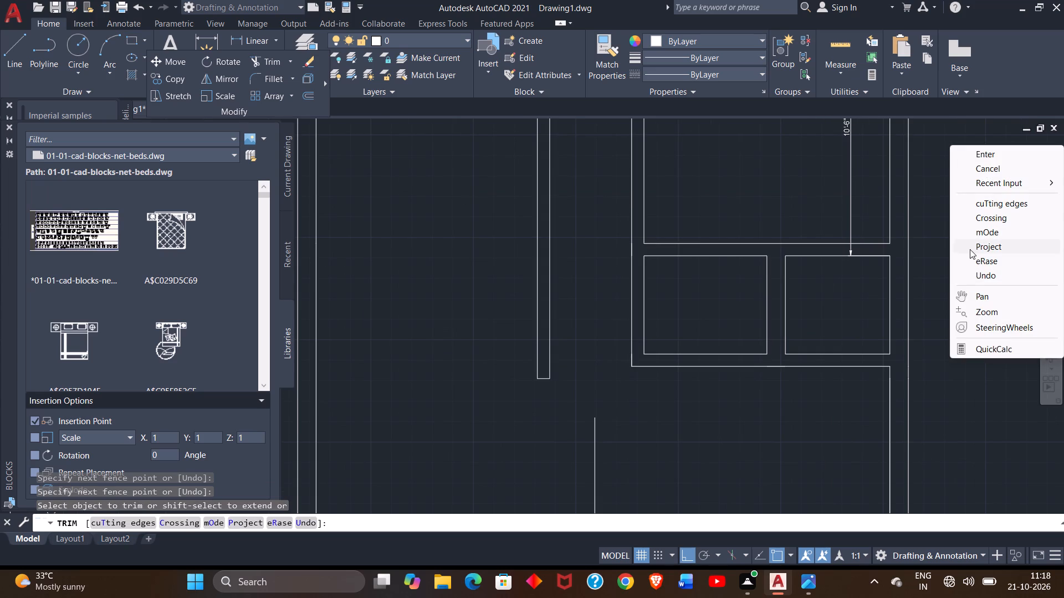
left_click(1002, 156)
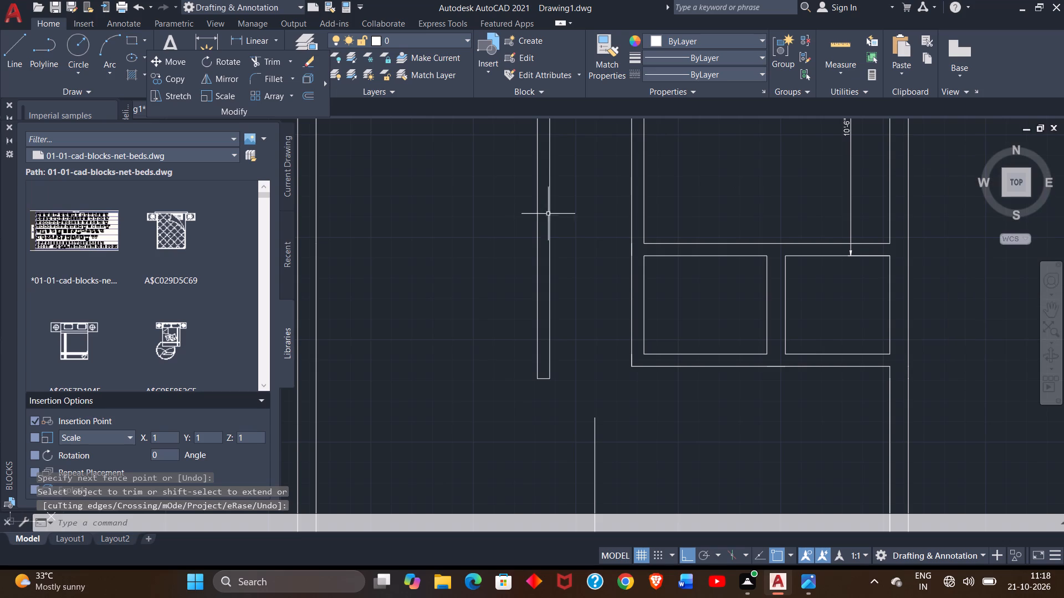
Draw a short horizontal line joining the two small rooms' facing upper corners across the top of the partition.
scroll(470, 206, "down", 2, "ctrl")
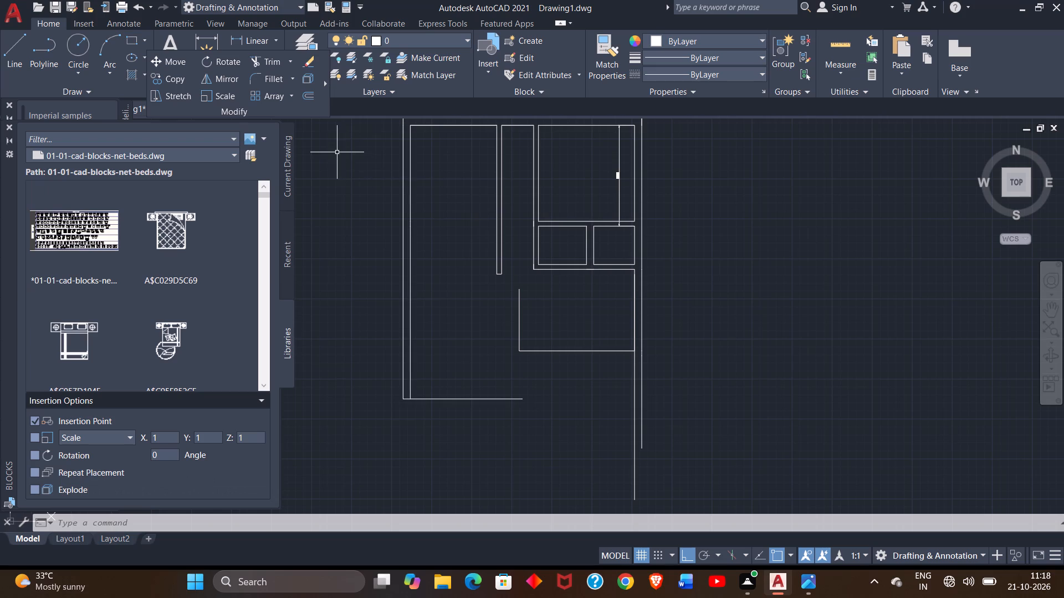
left_click(24, 59)
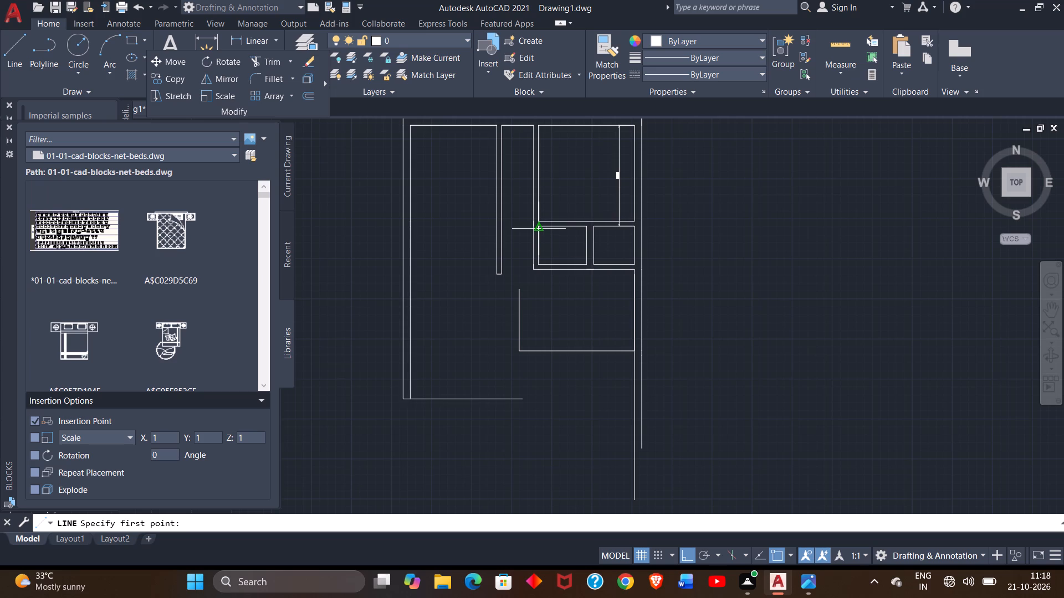
scroll(540, 229, "up", 2, "ctrl")
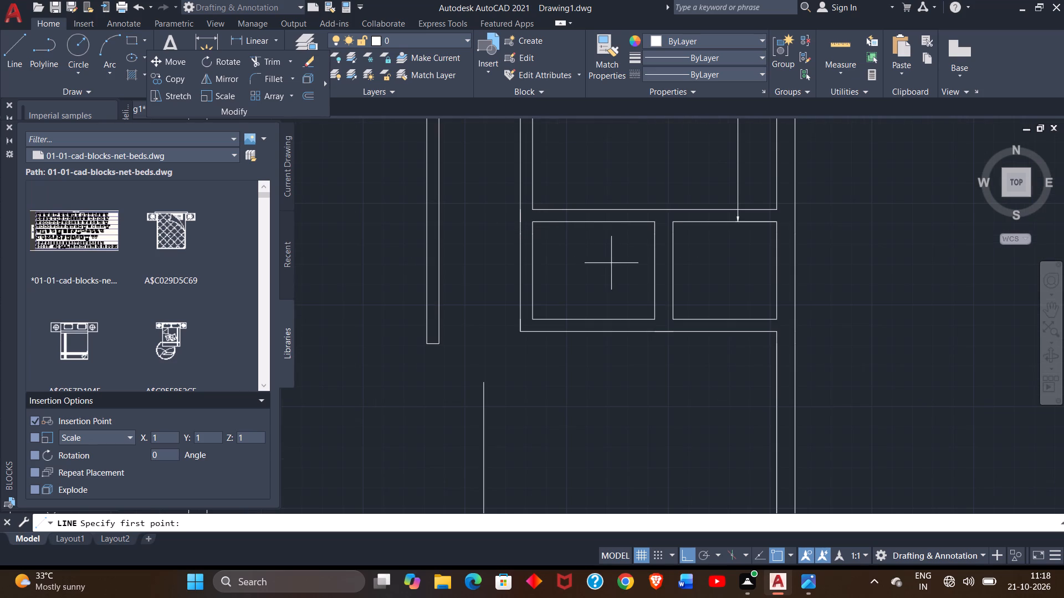
left_click_drag(11, 39, 98, 121)
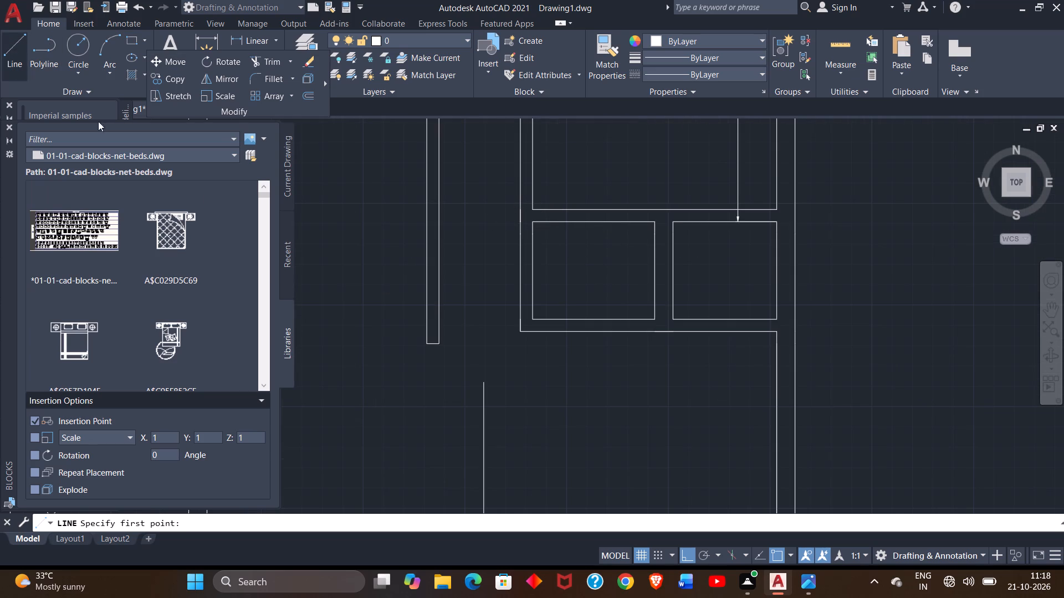
left_click_drag(98, 121, 453, 300)
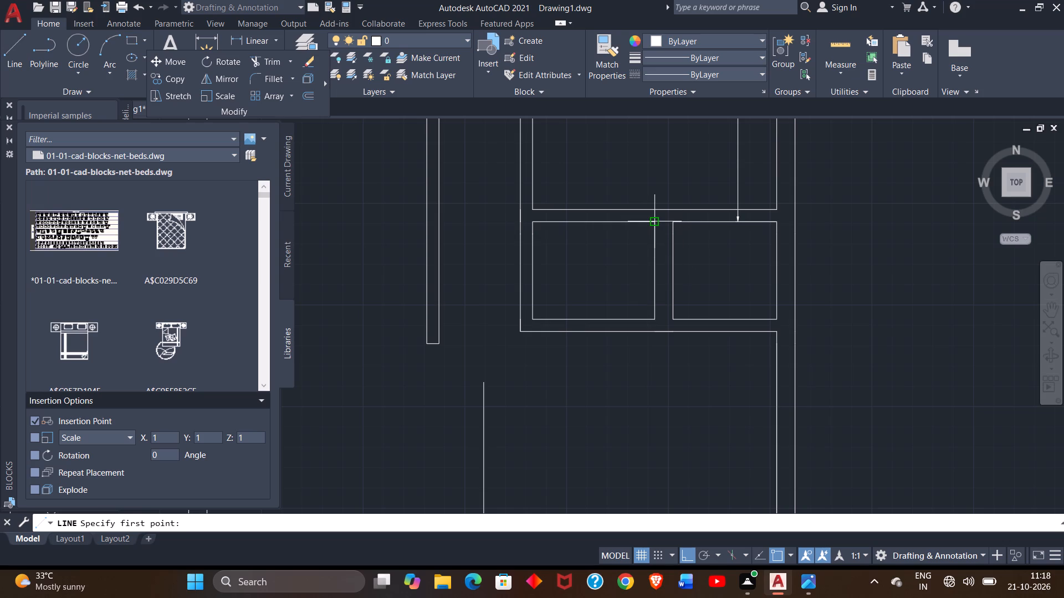
left_click_drag(652, 221, 674, 224)
left_click(674, 224)
right_click(674, 224)
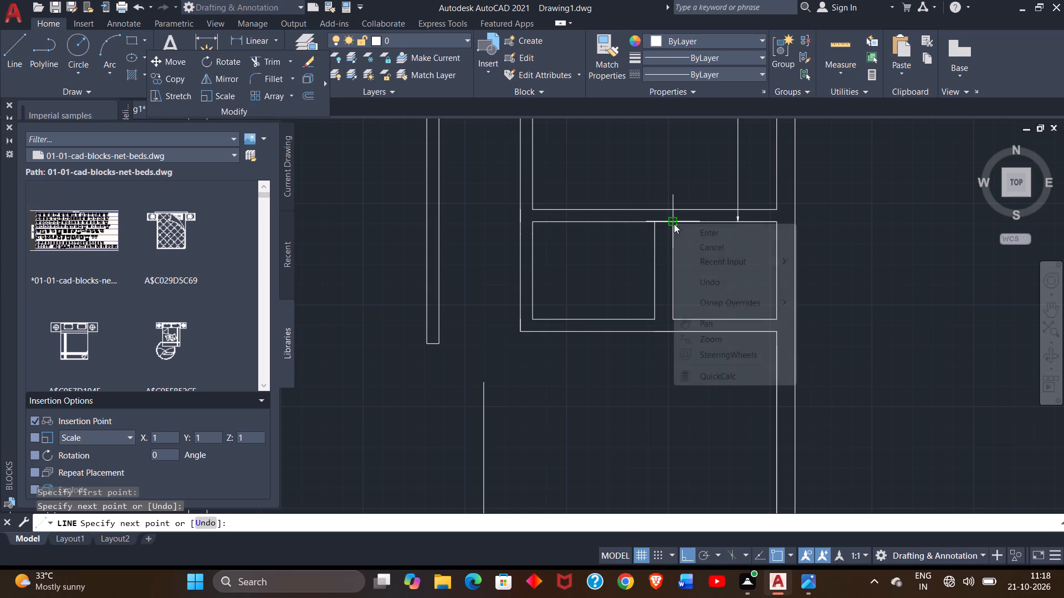
left_click(683, 228)
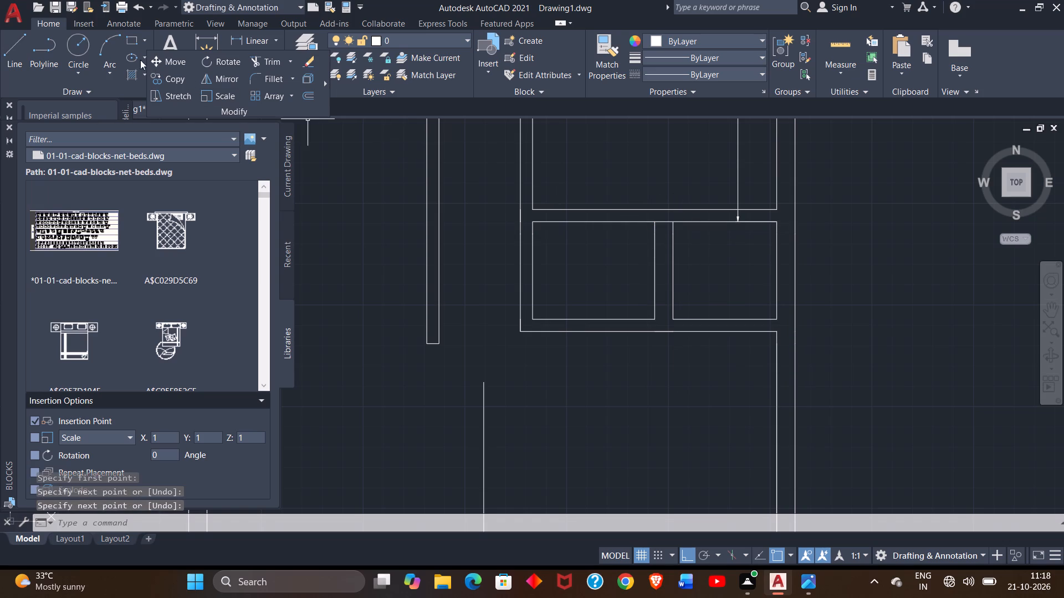
Draw a short horizontal line joining the two small rooms' facing lower corners across the bottom of the partition.
left_click_drag(27, 50, 548, 334)
left_click(4, 71)
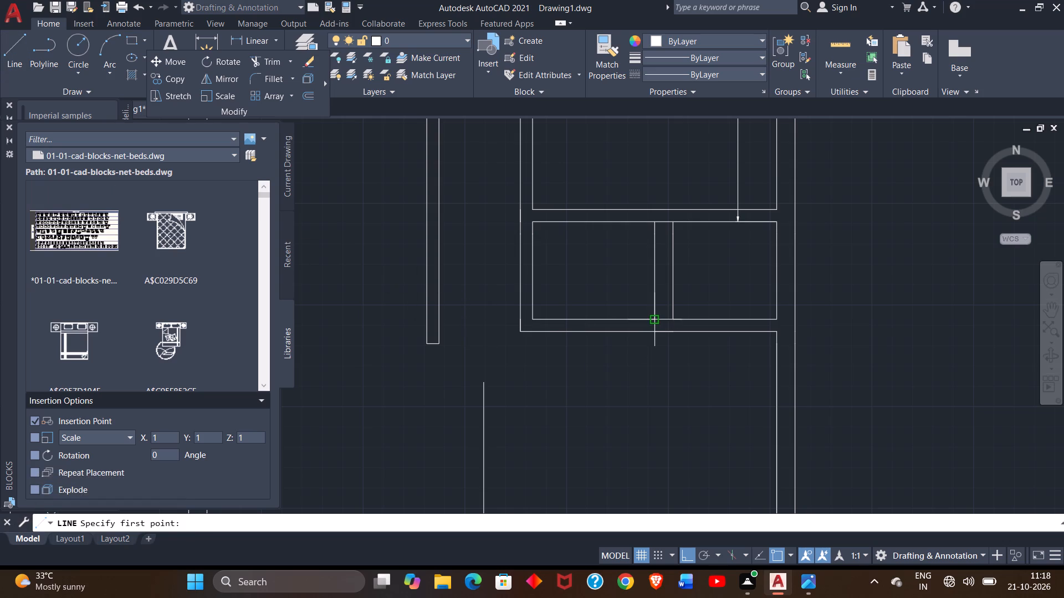
left_click_drag(654, 318, 672, 318)
left_click(672, 318)
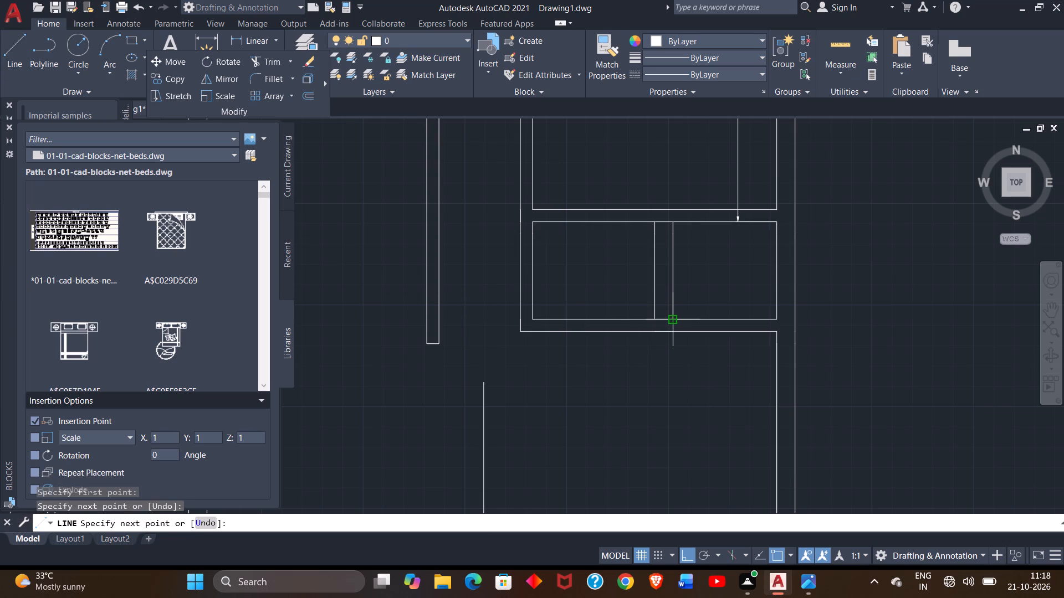
right_click(672, 318)
left_click(683, 325)
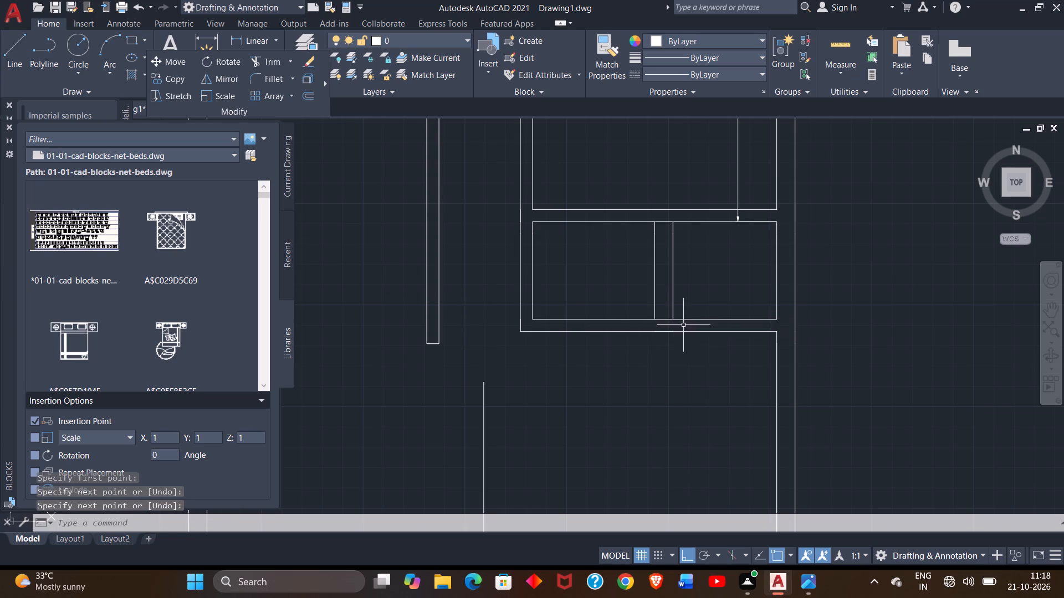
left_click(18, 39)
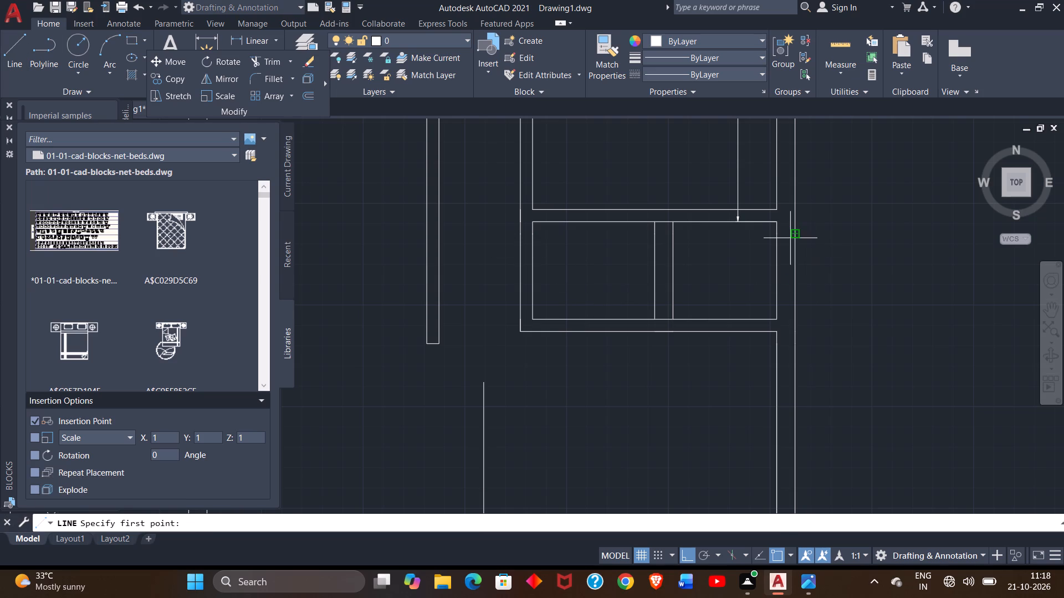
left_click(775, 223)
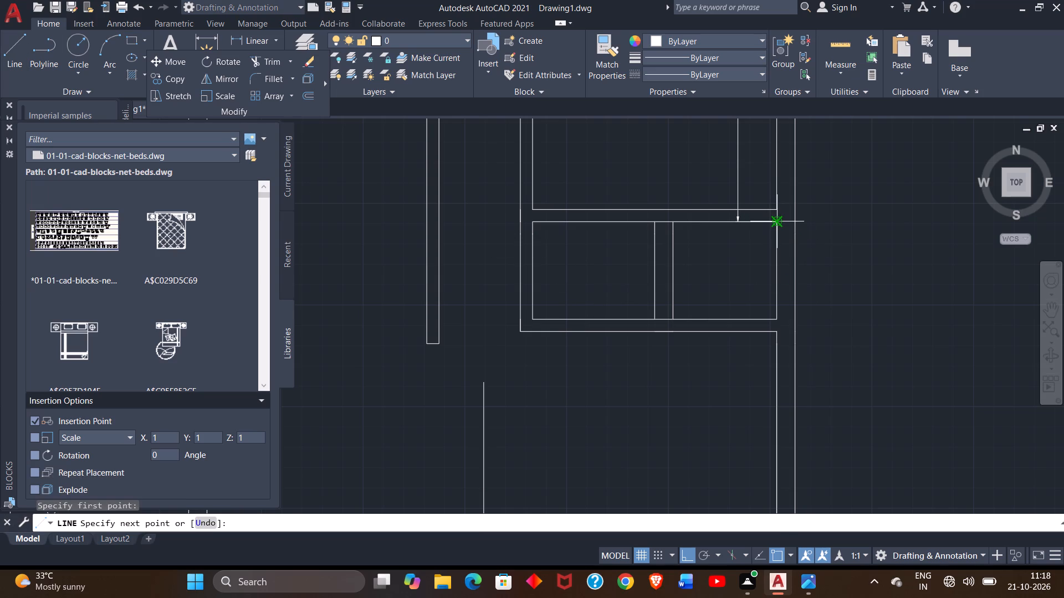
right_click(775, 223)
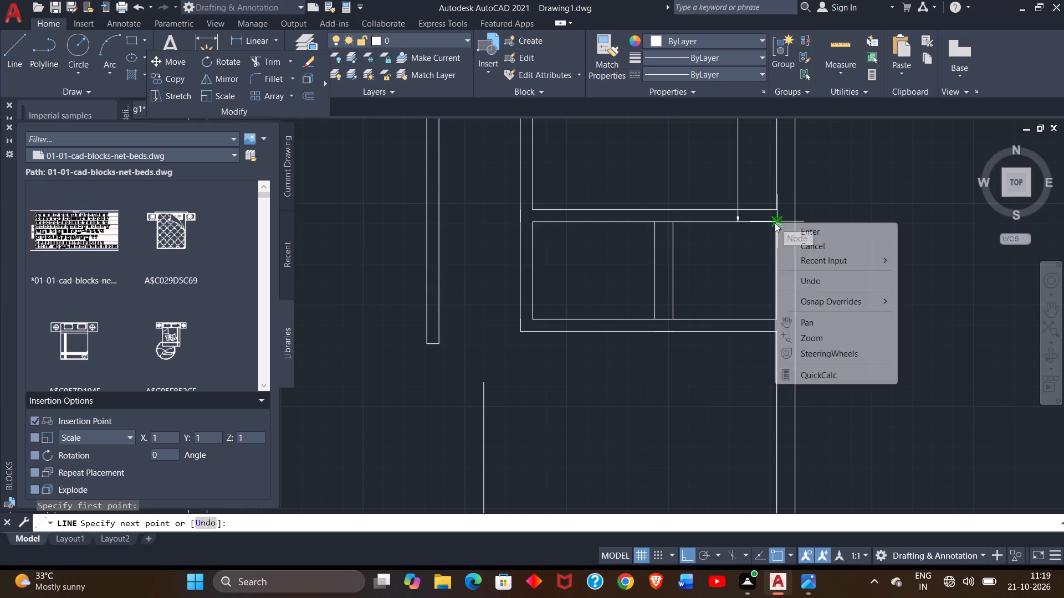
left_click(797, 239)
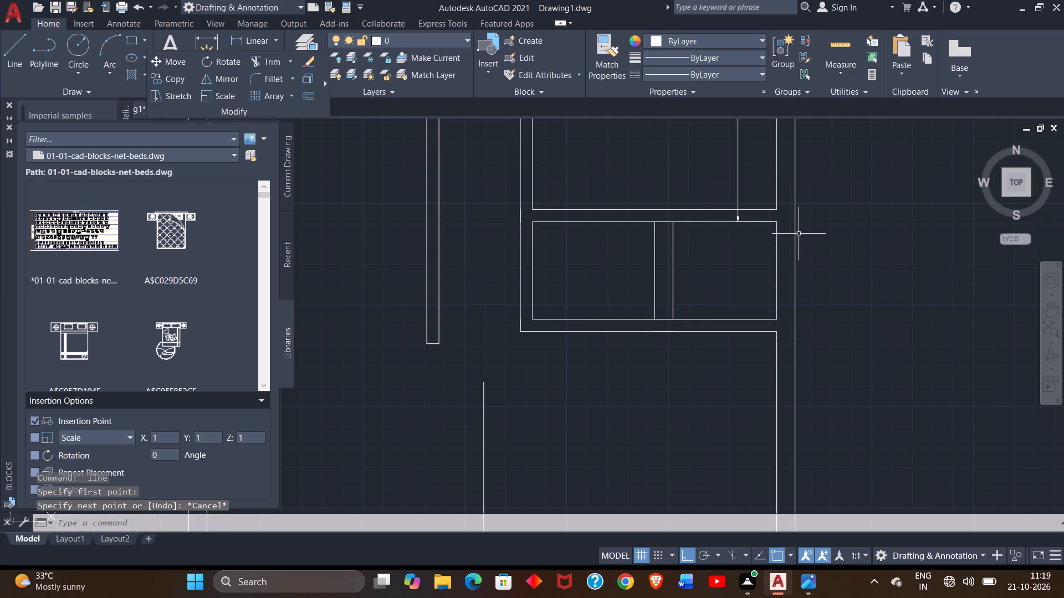
Draw a short vertical line from the left small room's upper-left inner corner up to the wall line above.
left_click(2, 61)
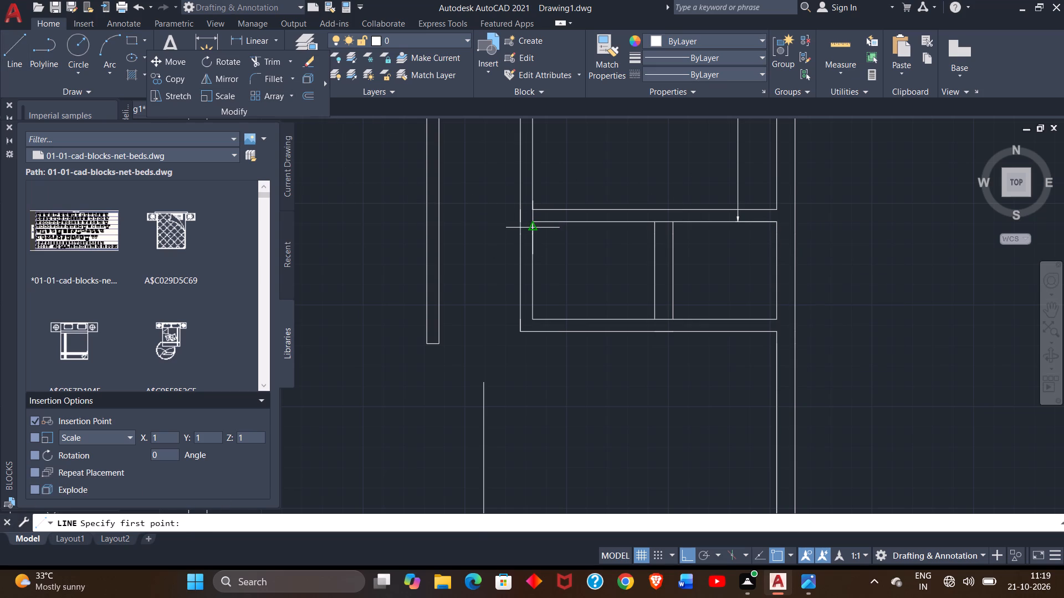
left_click_drag(536, 221, 536, 220)
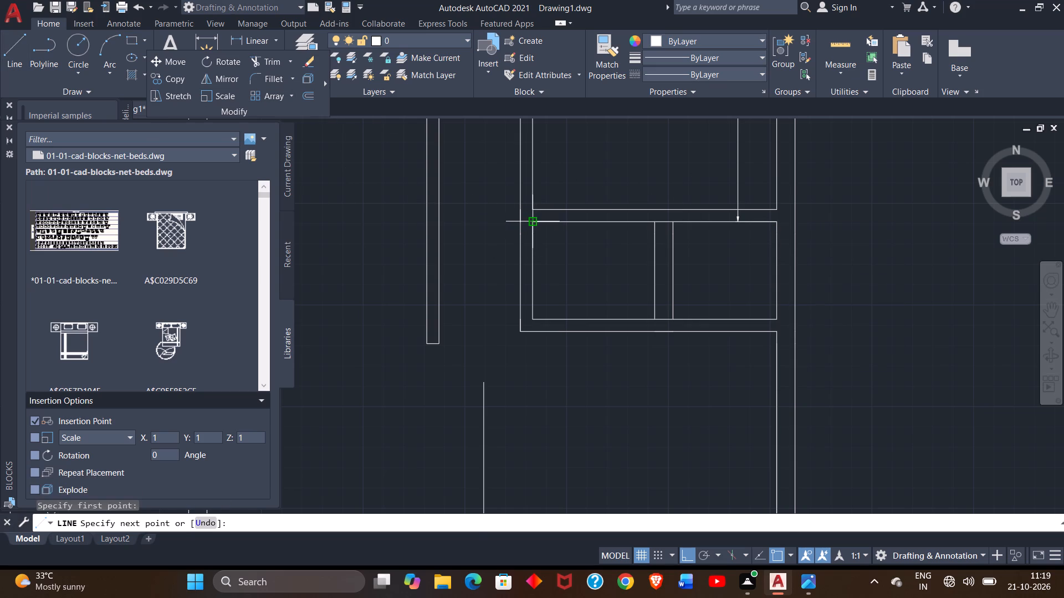
left_click_drag(536, 220, 536, 209)
left_click(536, 209)
right_click(536, 209)
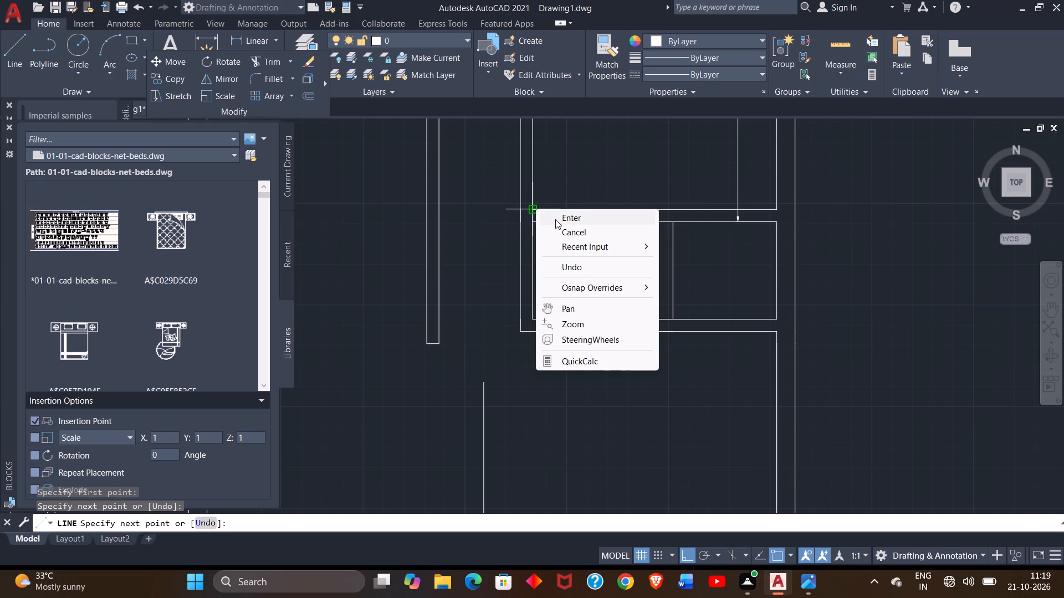
left_click(555, 219)
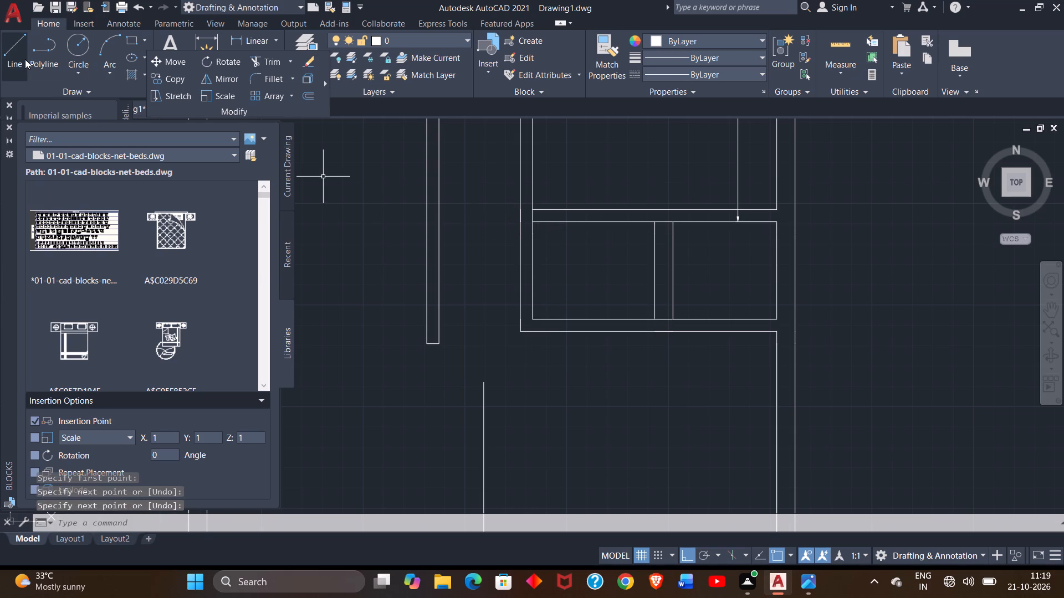
Draw a 3' line along the left small room's top wall from its upper-left inner corner, continuing it up across the wall thickness.
left_click_drag(25, 59, 437, 168)
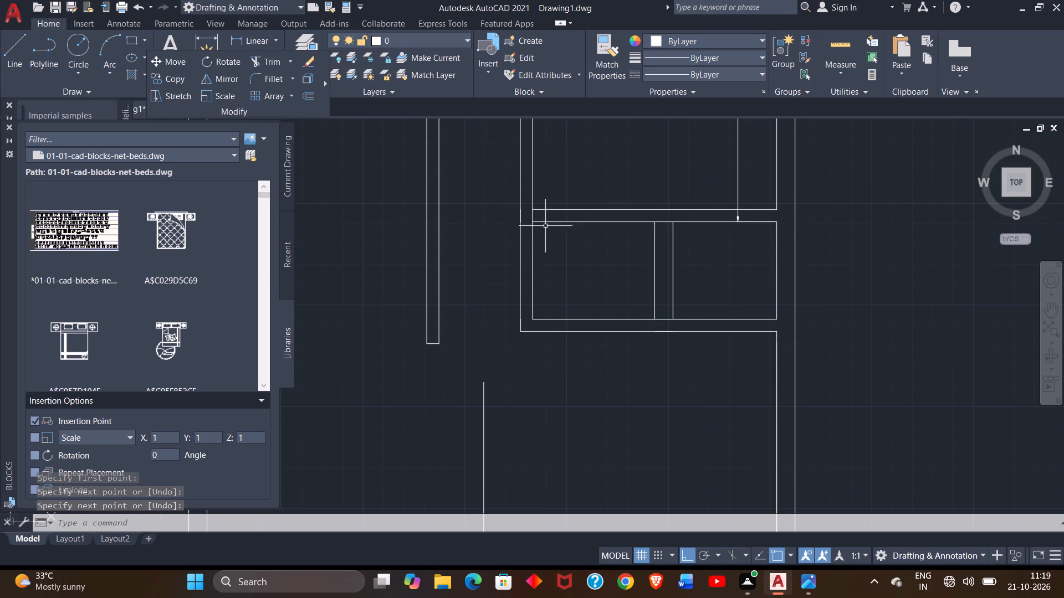
left_click(8, 46)
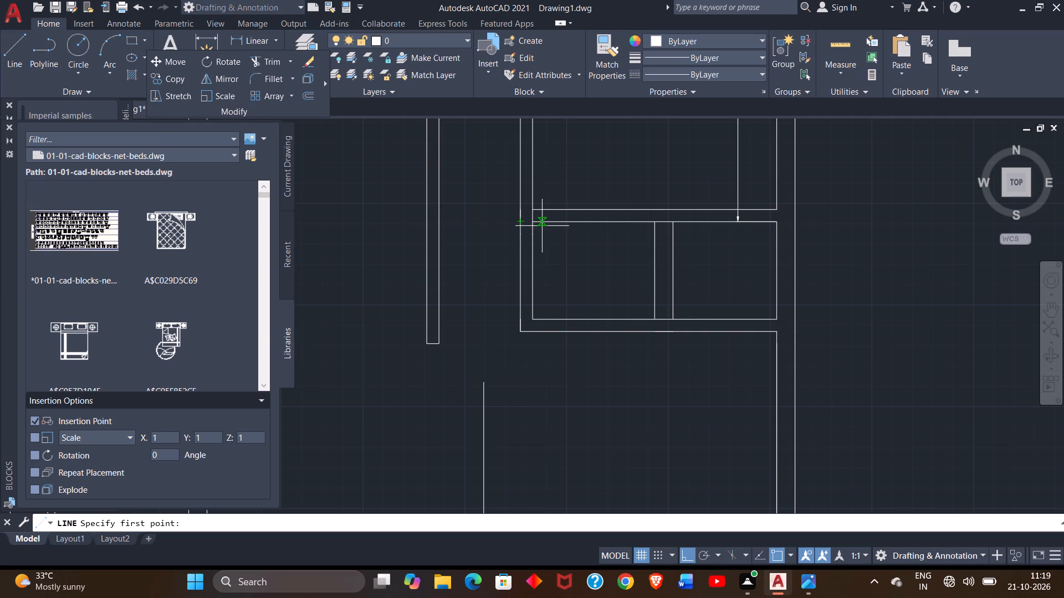
left_click_drag(536, 224, 601, 234)
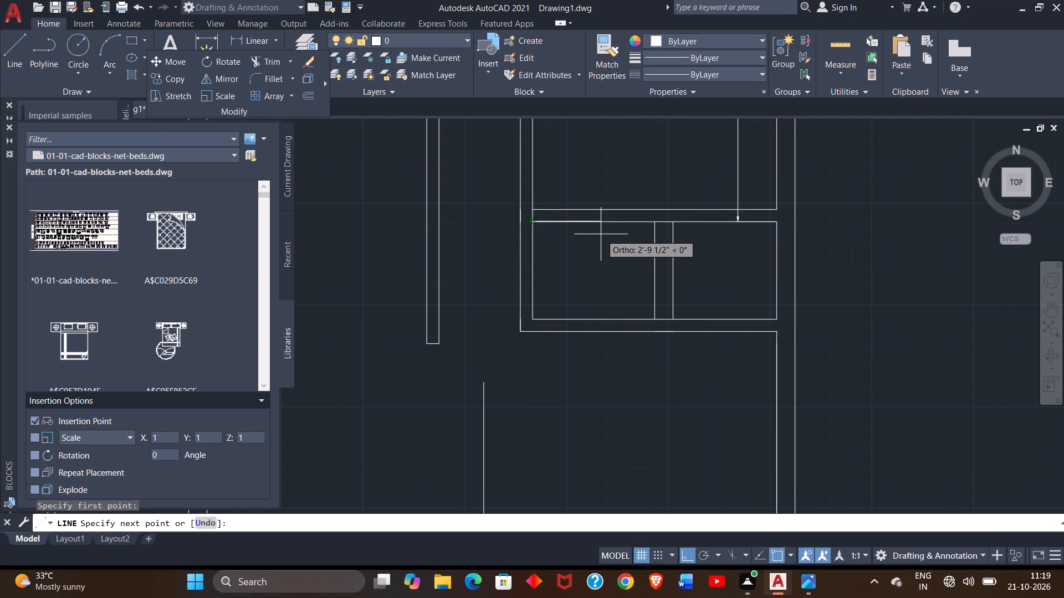
type("3'")
key("Return")
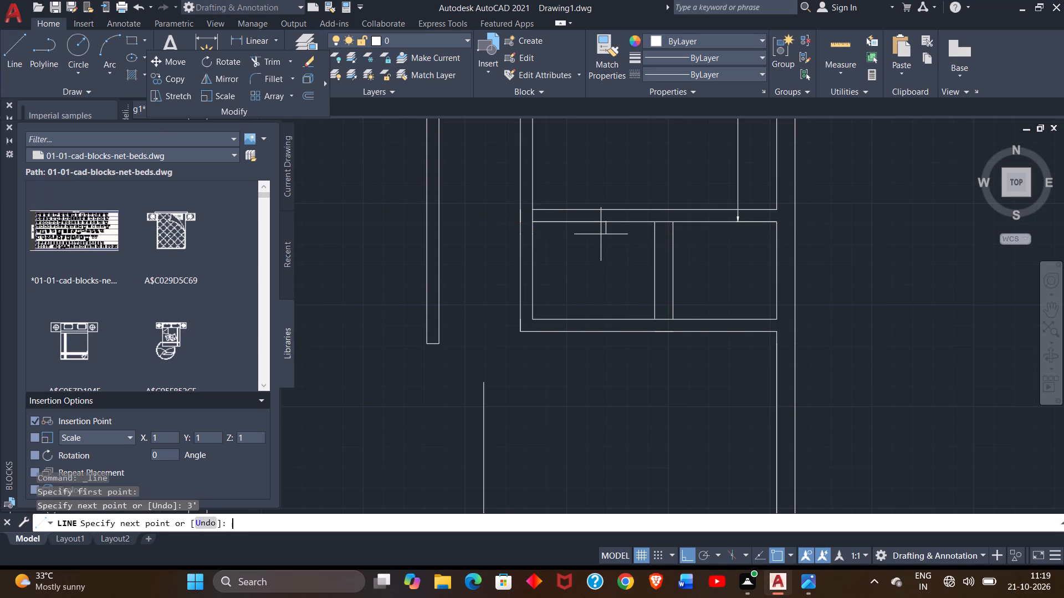
left_click(604, 208)
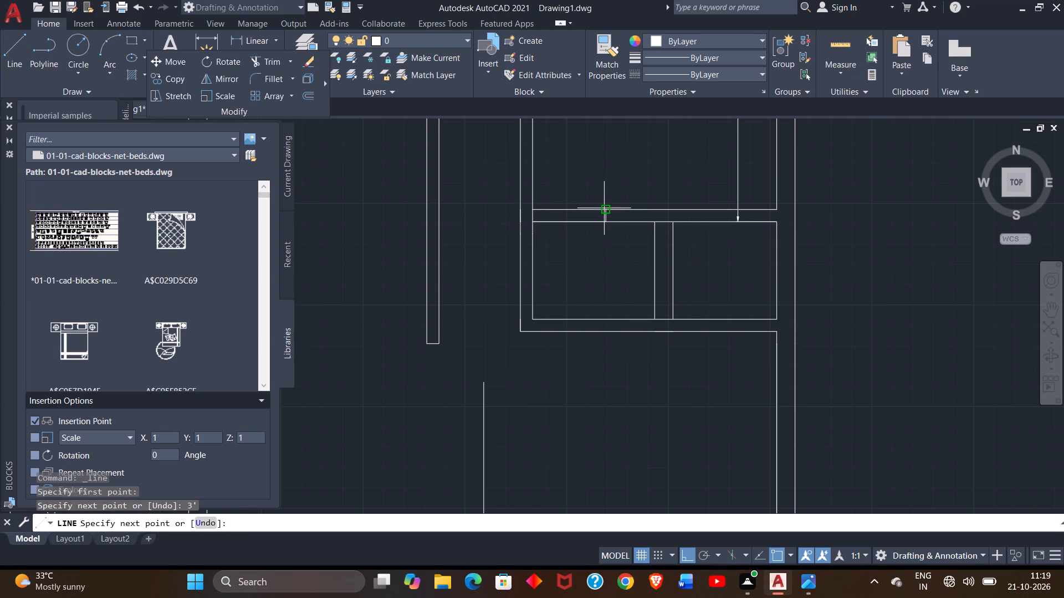
right_click(604, 208)
left_click(623, 212)
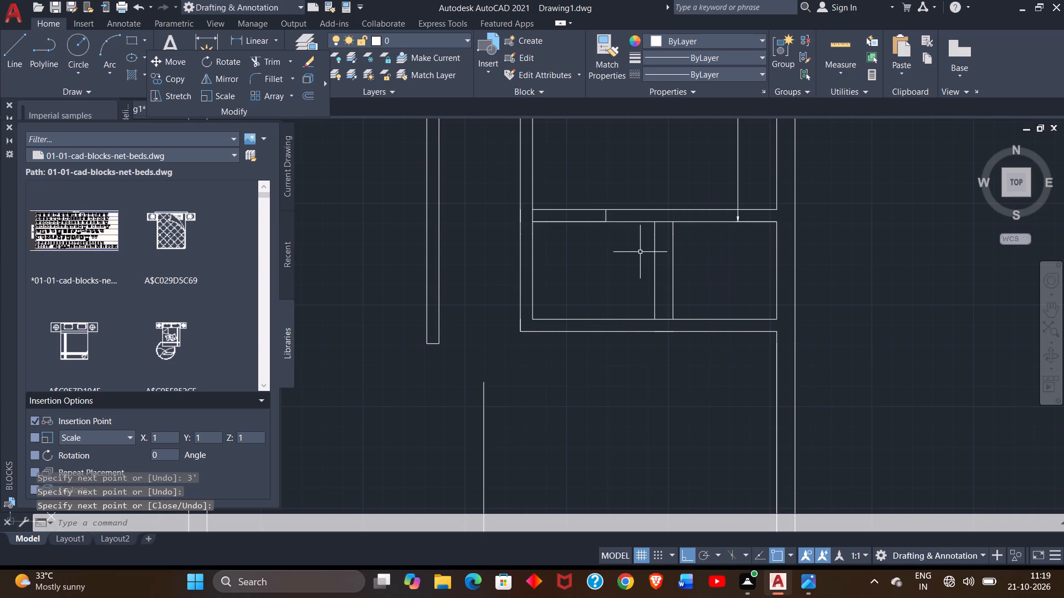
Erase the two vertical partition lines between the small rooms, including the short leftover stubs below the upper wall.
left_click_drag(269, 65, 512, 267)
left_click_drag(695, 274, 653, 270)
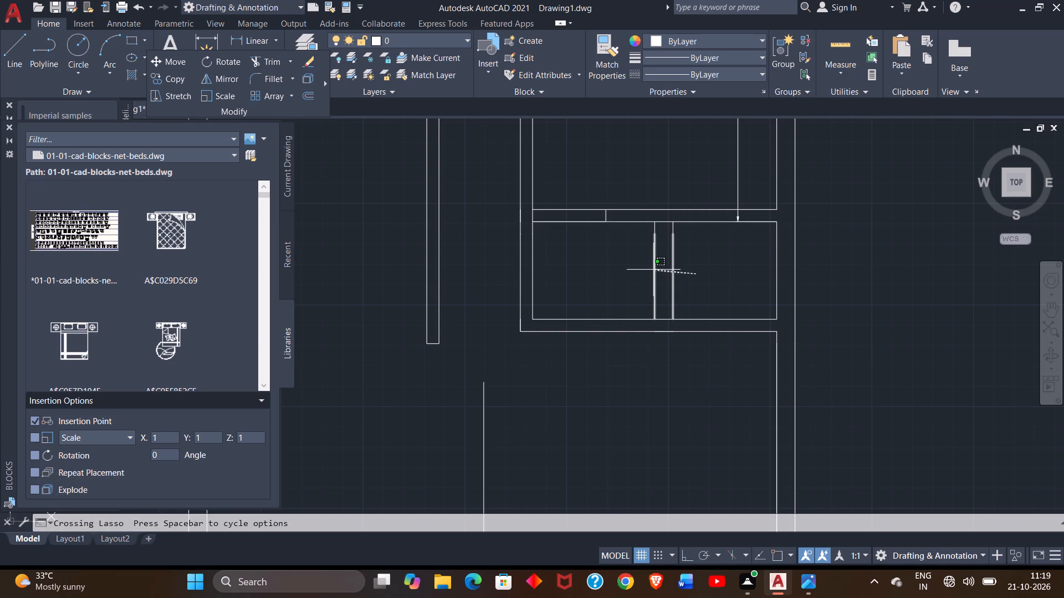
left_click_drag(653, 270, 646, 269)
key("Delete")
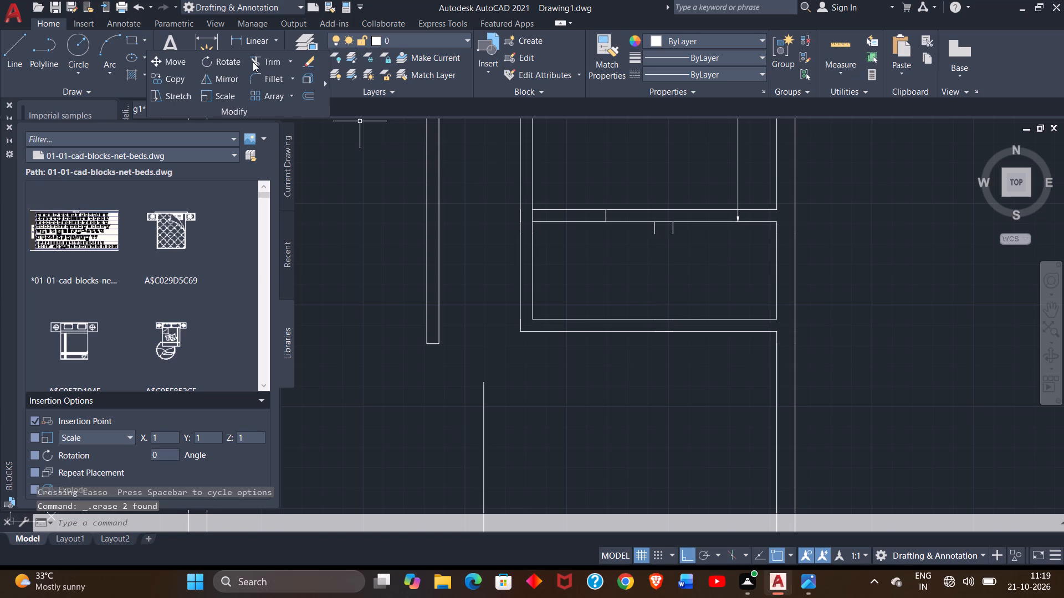
left_click_drag(253, 62, 564, 250)
scroll(644, 246, "up", 2, "ctrl")
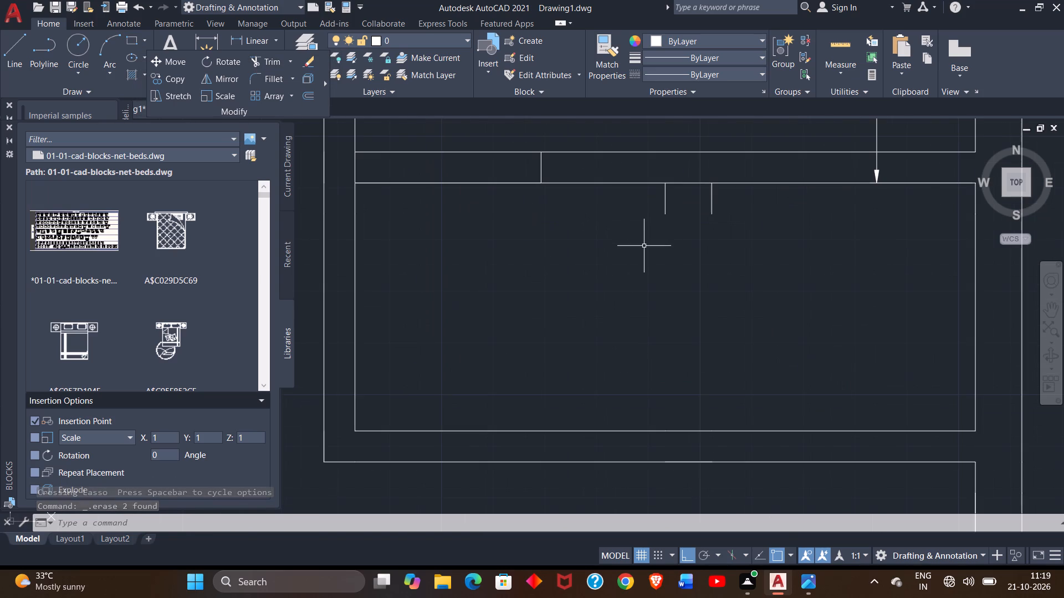
left_click(667, 202)
key("Delete")
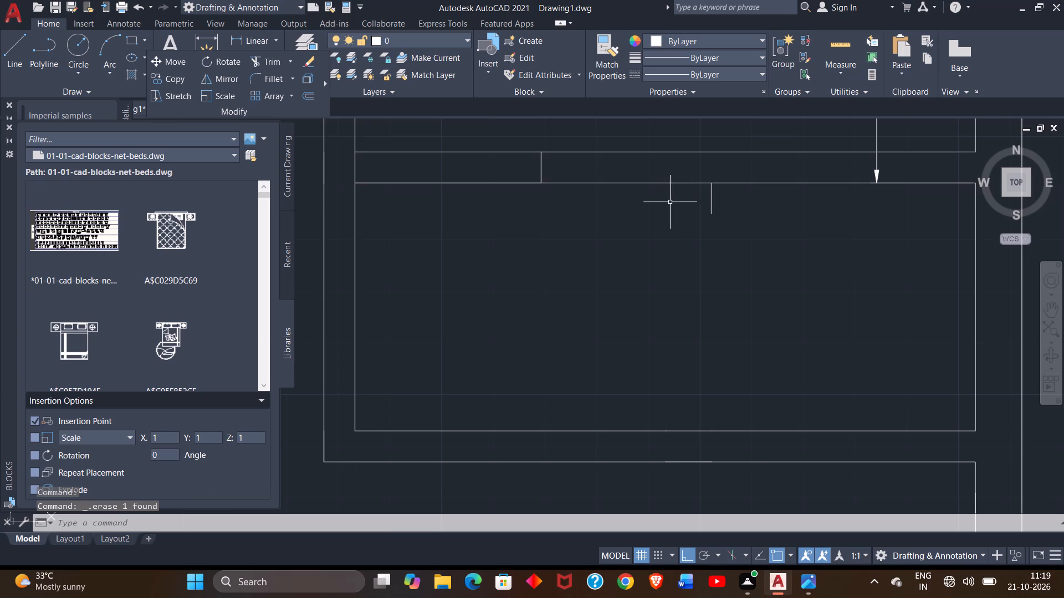
left_click(710, 202)
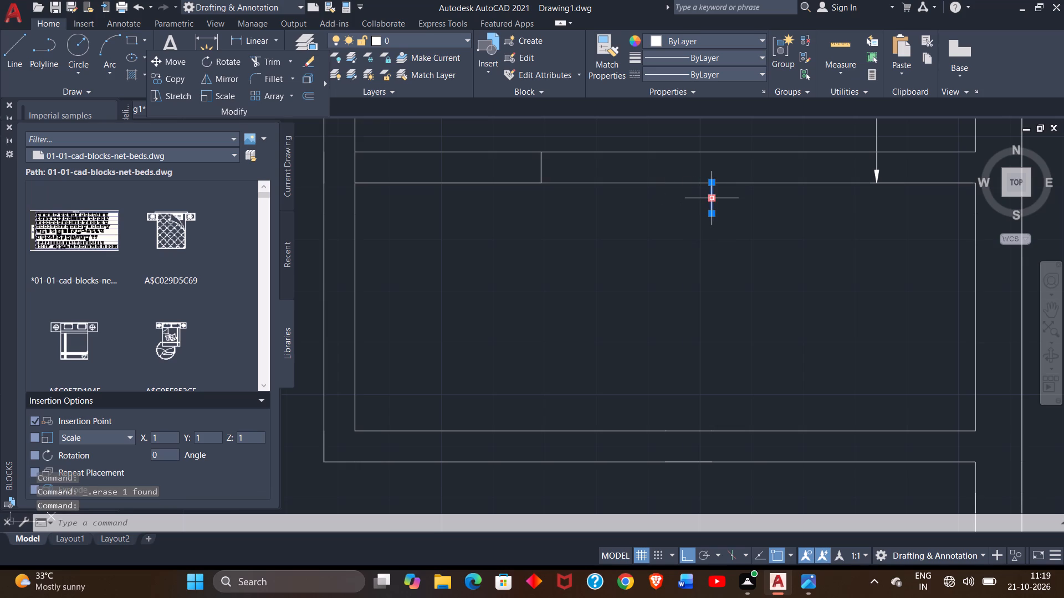
key("Delete")
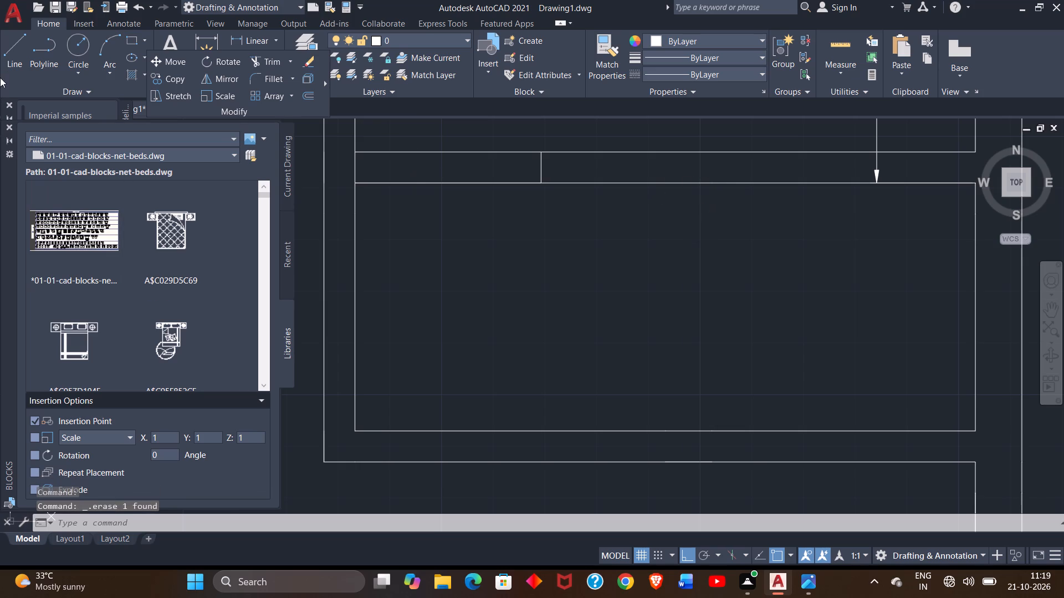
Draw a 6" thick partition from the 3' mark on the small room's upper wall down to its lower wall and back up.
left_click(14, 58)
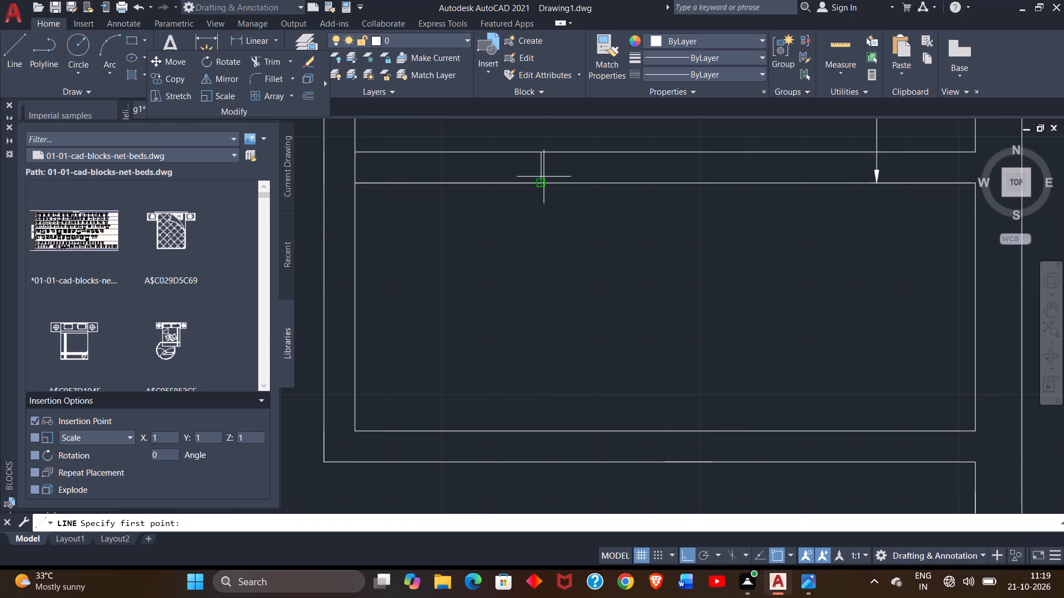
left_click_drag(544, 180, 543, 290)
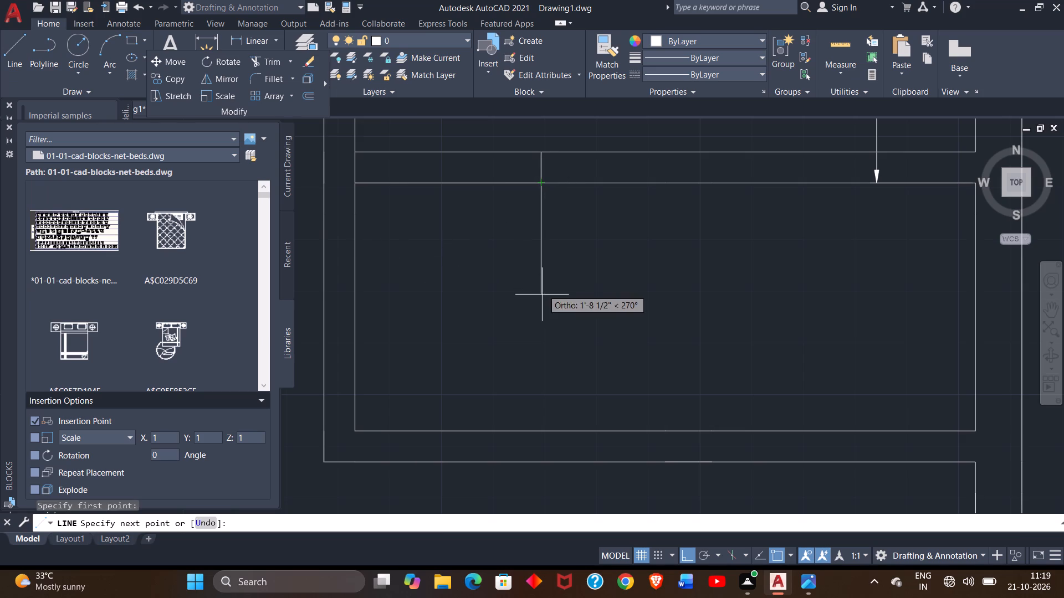
left_click(542, 429)
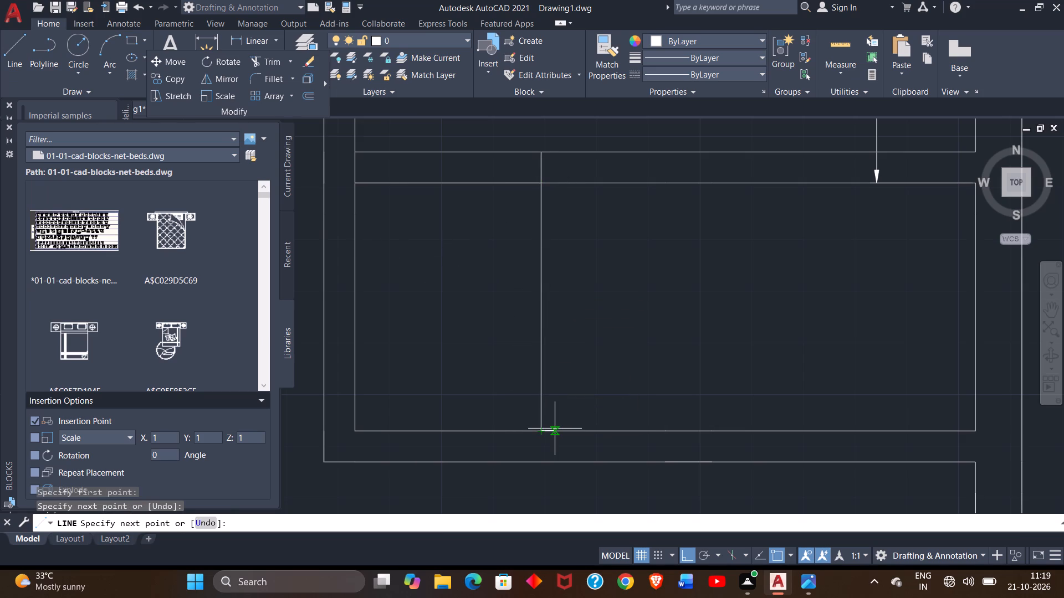
key("6")
key("shift+quotedbl")
key("Return")
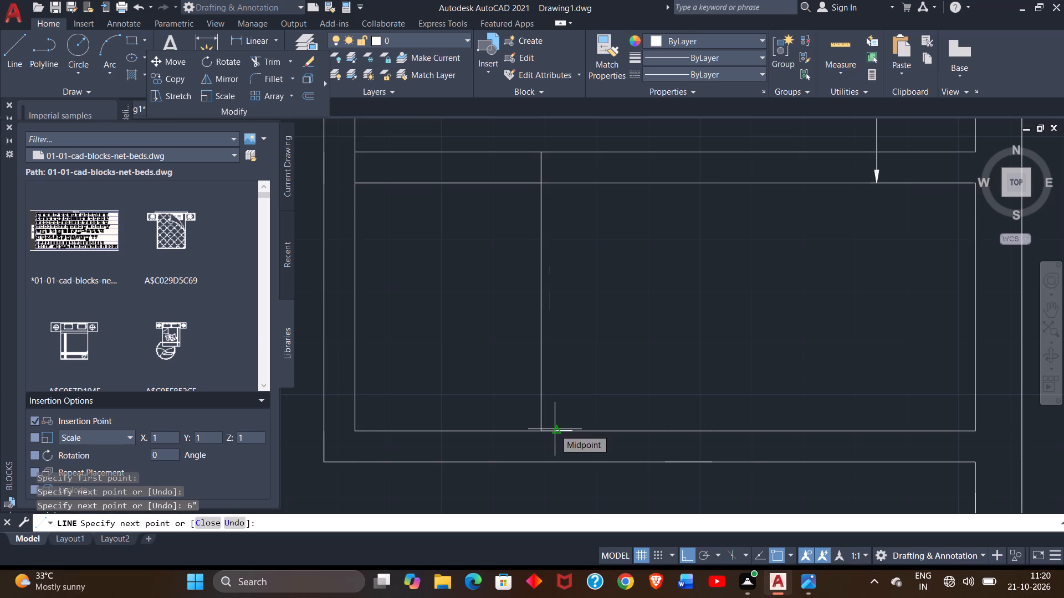
left_click(574, 180)
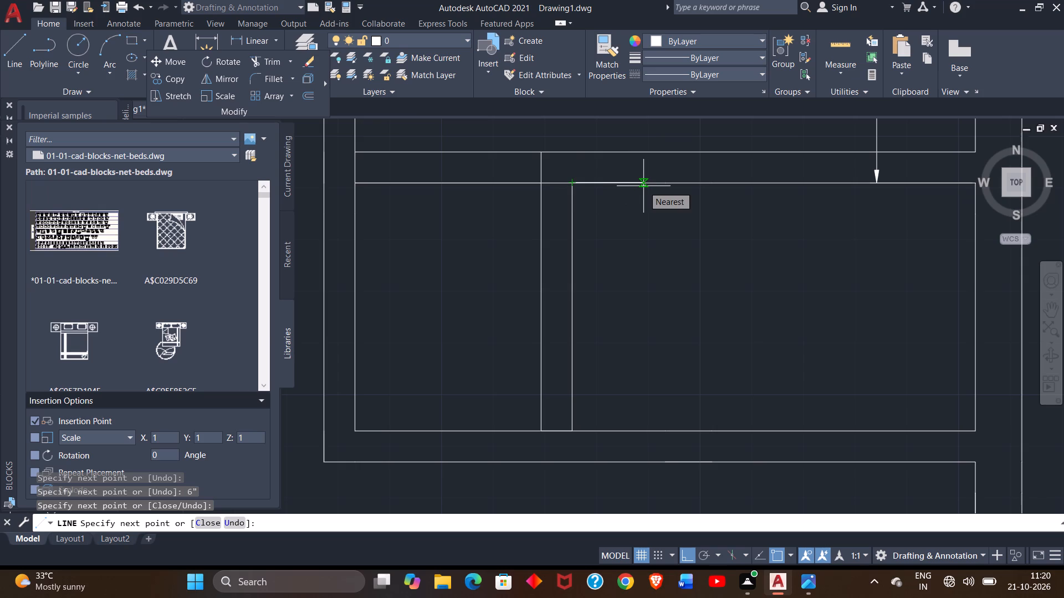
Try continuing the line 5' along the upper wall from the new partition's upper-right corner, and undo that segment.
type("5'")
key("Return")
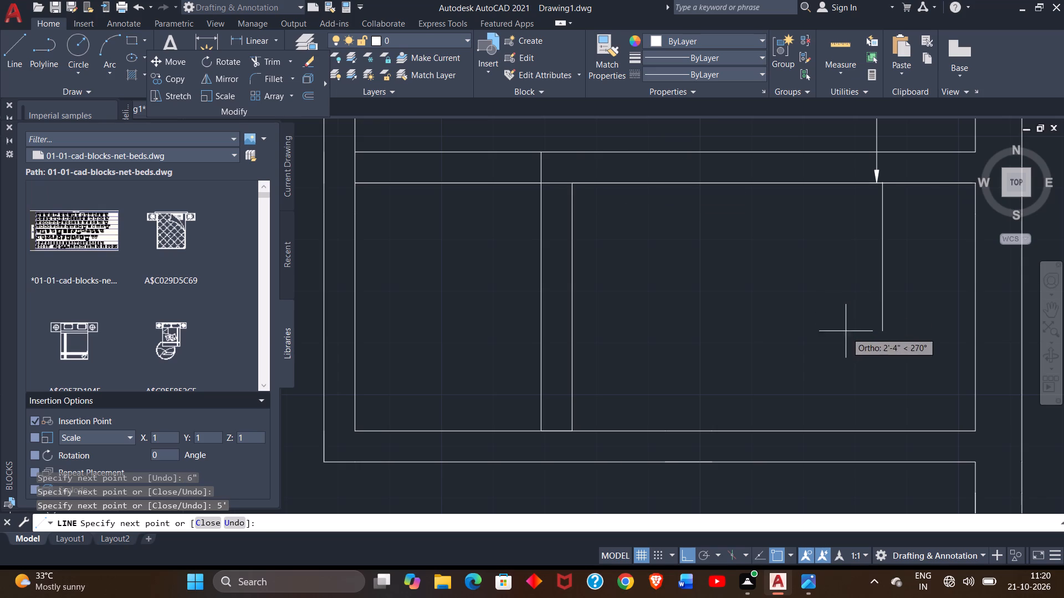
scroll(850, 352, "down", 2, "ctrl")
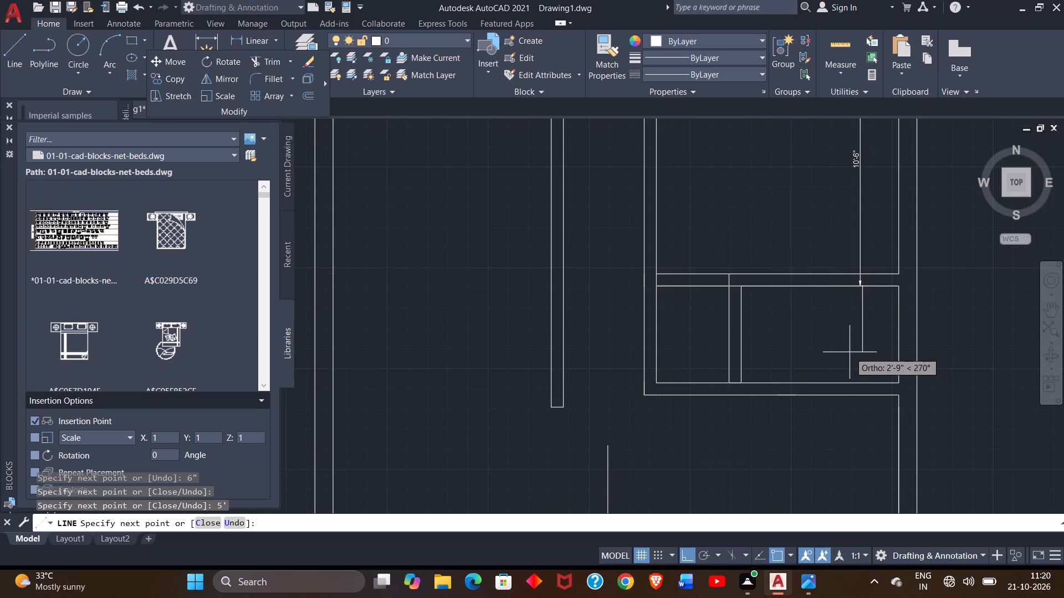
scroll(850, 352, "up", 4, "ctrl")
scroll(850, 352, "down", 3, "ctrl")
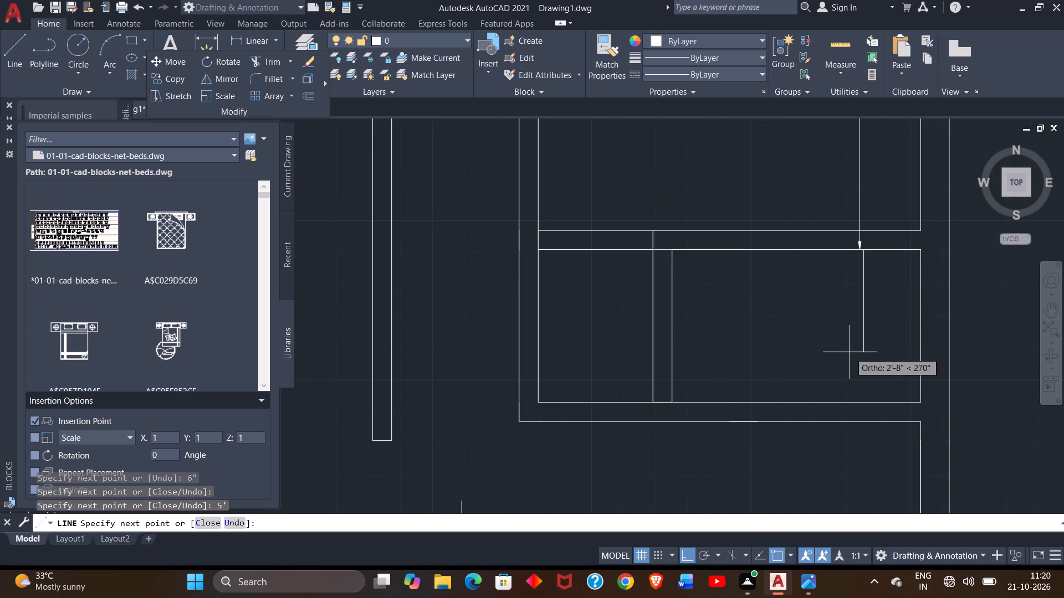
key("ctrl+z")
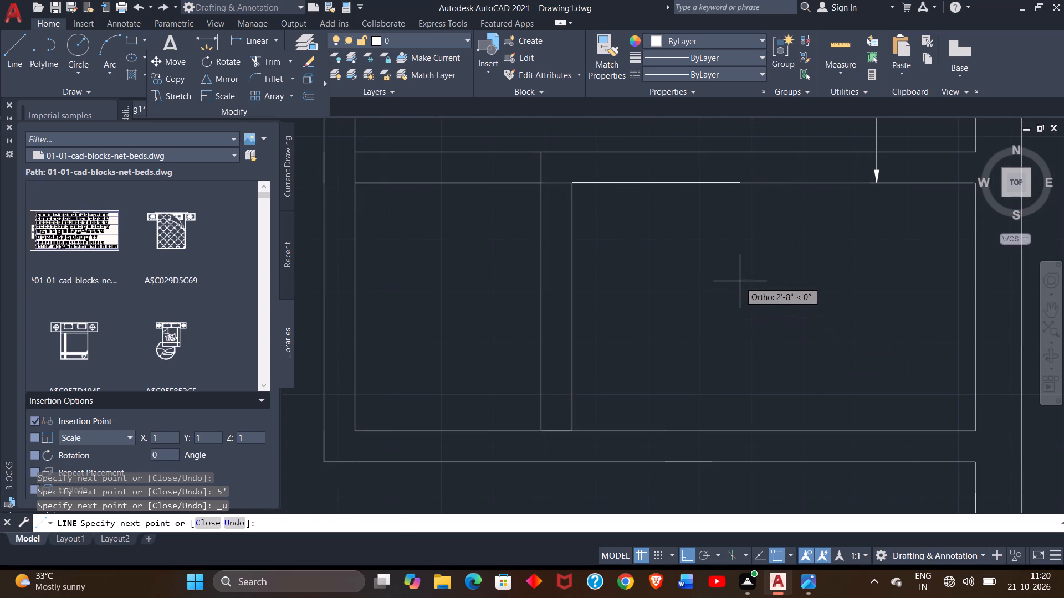
Continue the line 3' along the upper wall and draw a second 6" thick partition down to the lower wall and back up.
scroll(741, 280, "down", 1, "ctrl")
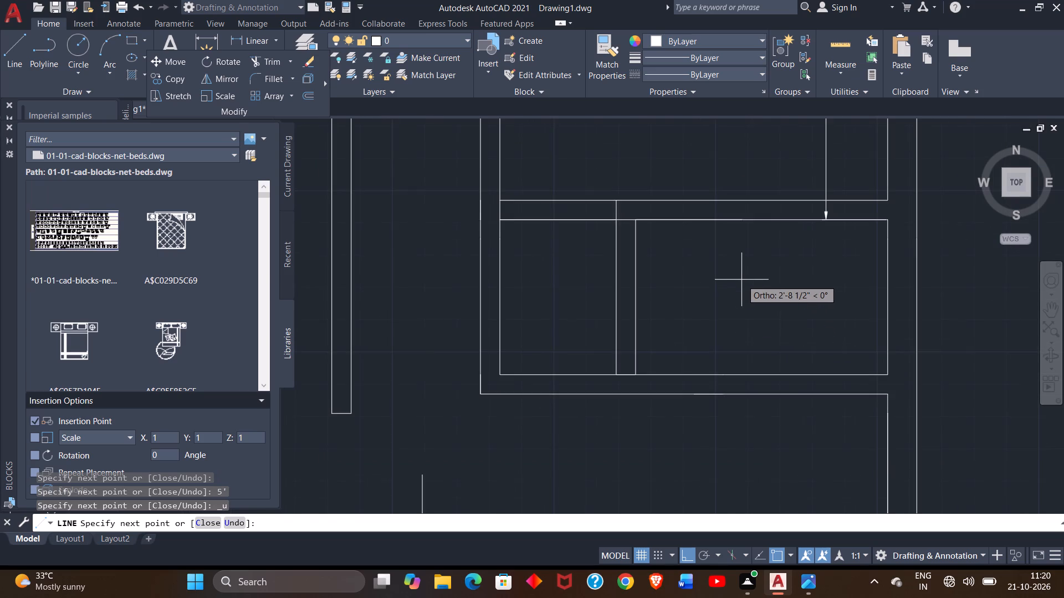
scroll(741, 280, "down", 3, "ctrl")
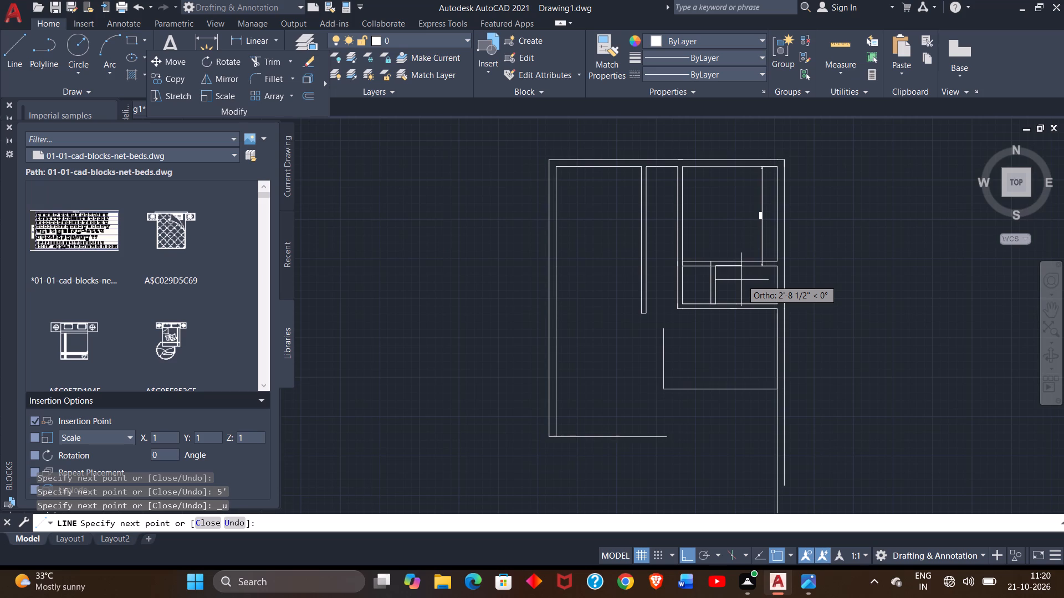
scroll(741, 280, "up", 2, "ctrl")
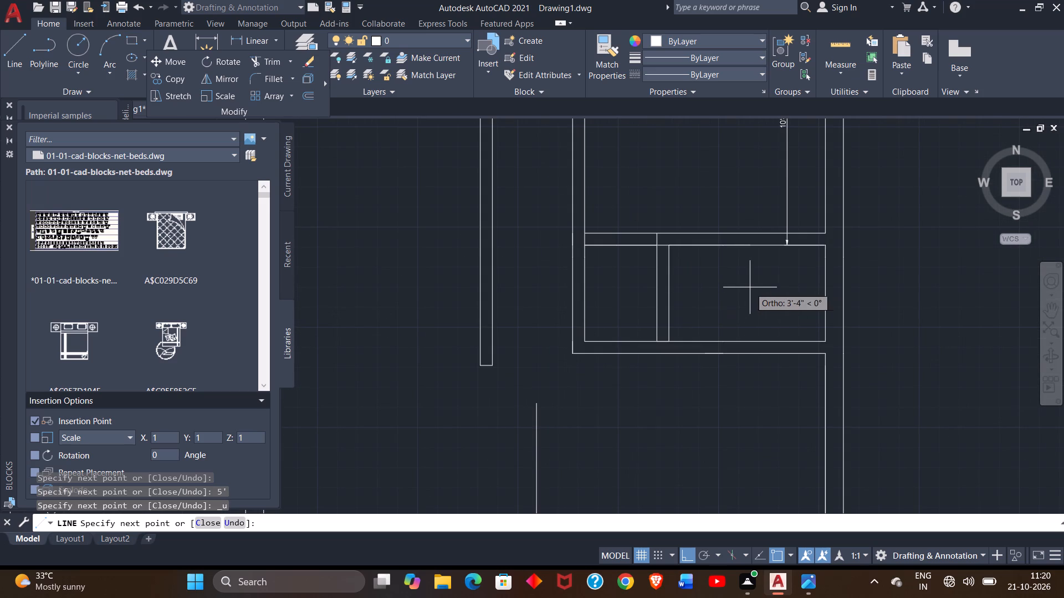
type("3'")
key("Return")
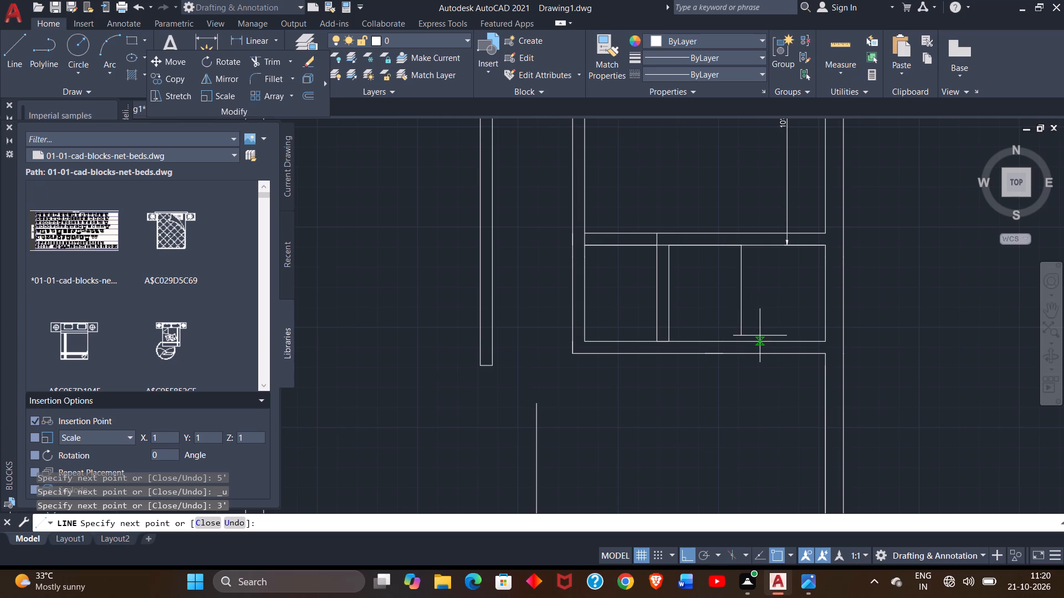
left_click(742, 342)
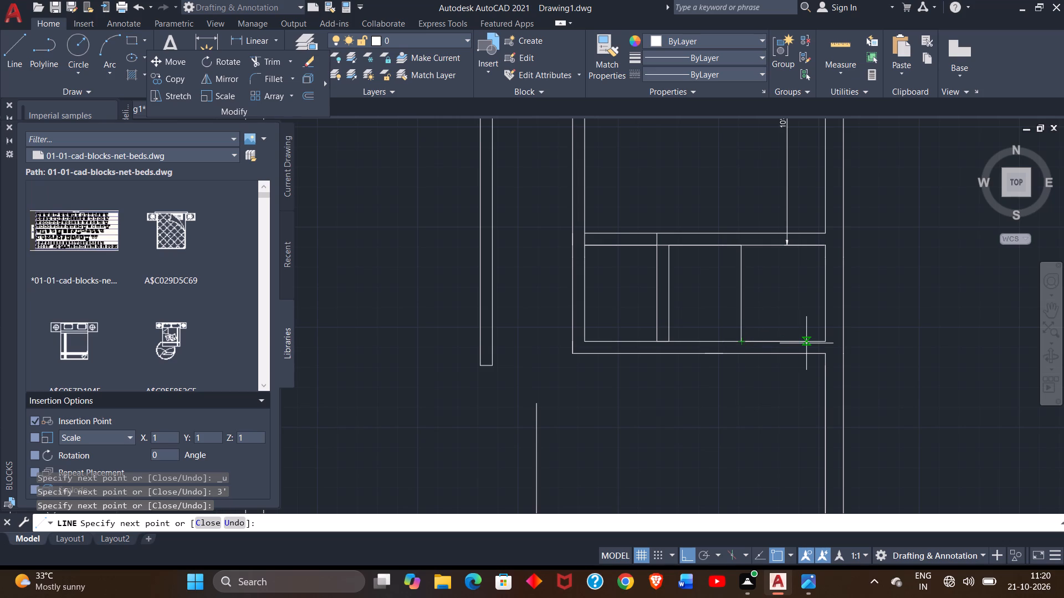
key("6")
key("shift+quotedbl")
key("Return")
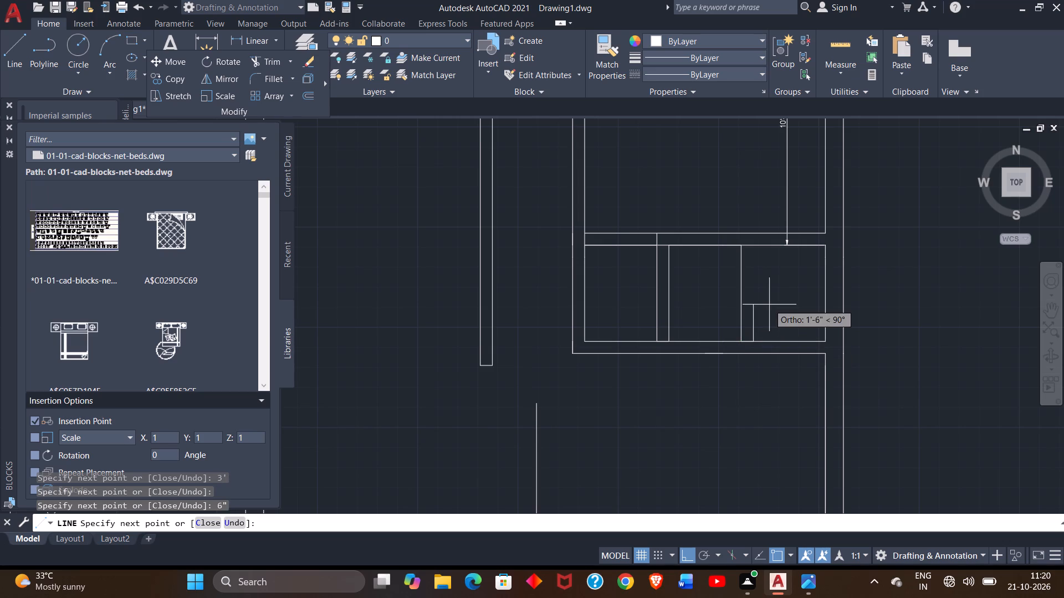
left_click(753, 245)
right_click(753, 245)
left_click(776, 250)
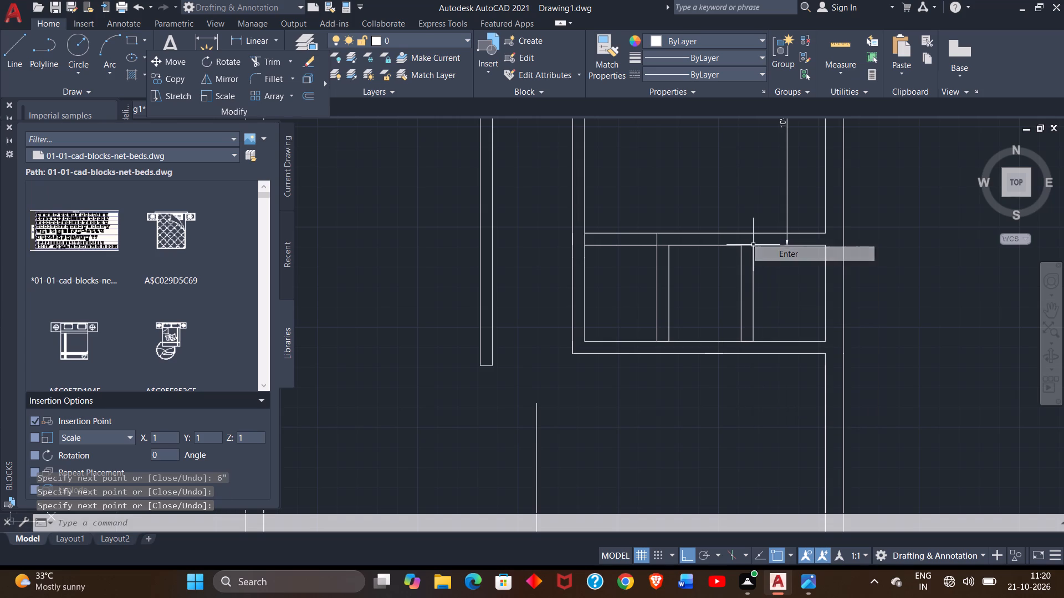
Draw a horizontal line extending the small rooms' upper inner wall line left across the passage to the far face of the long vertical wall.
scroll(776, 250, "down", 1, "ctrl")
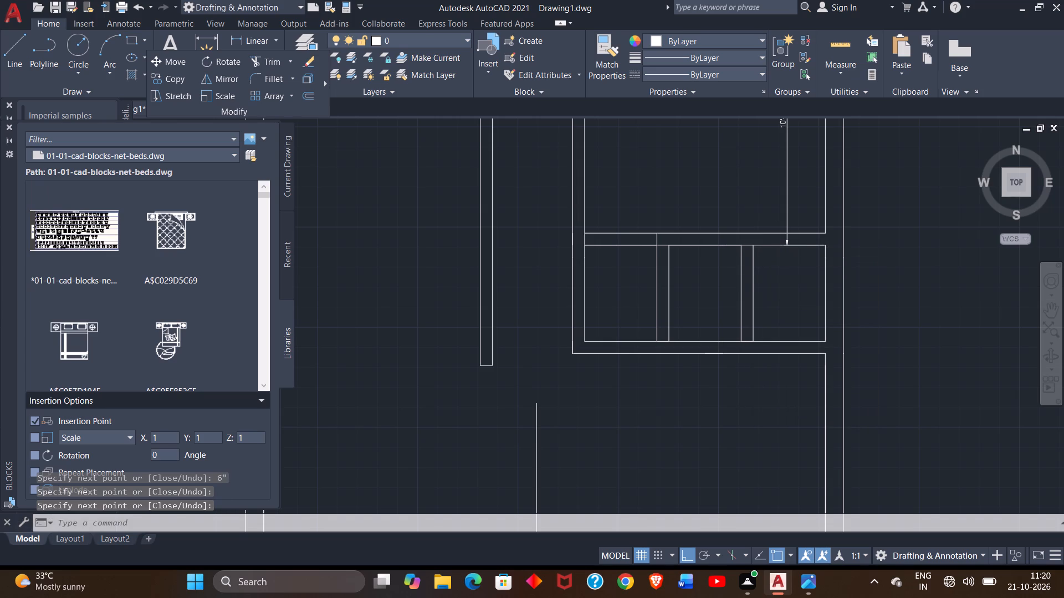
left_click(13, 67)
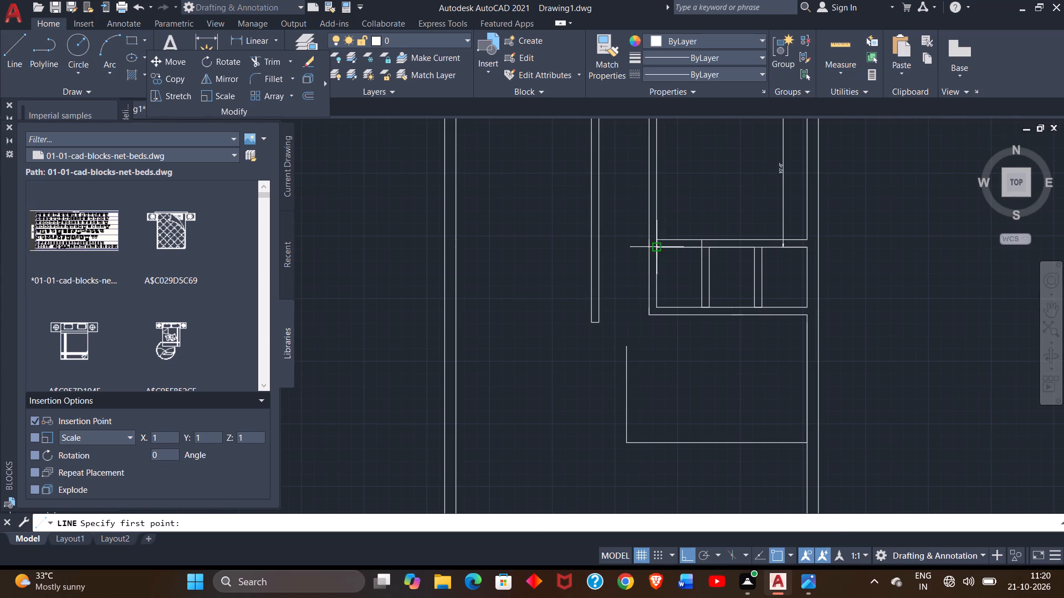
left_click_drag(659, 249, 589, 247)
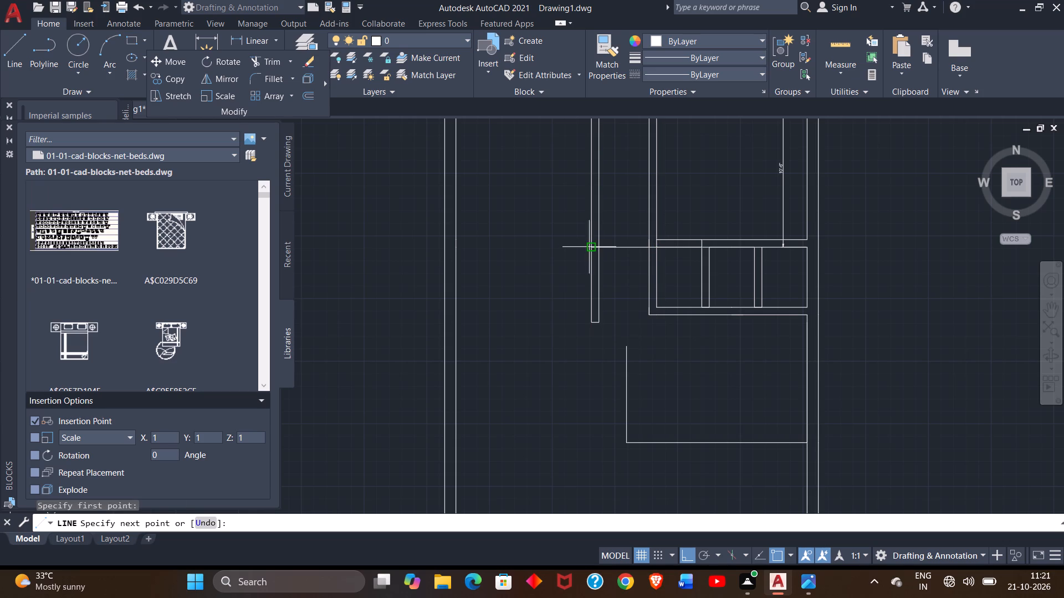
left_click(589, 247)
right_click(589, 247)
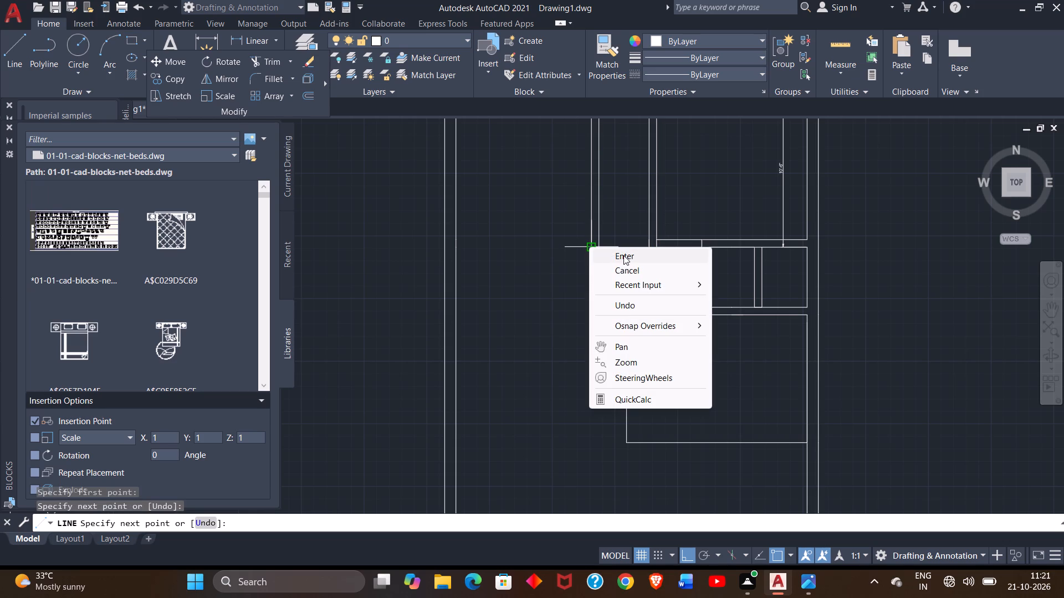
left_click(623, 255)
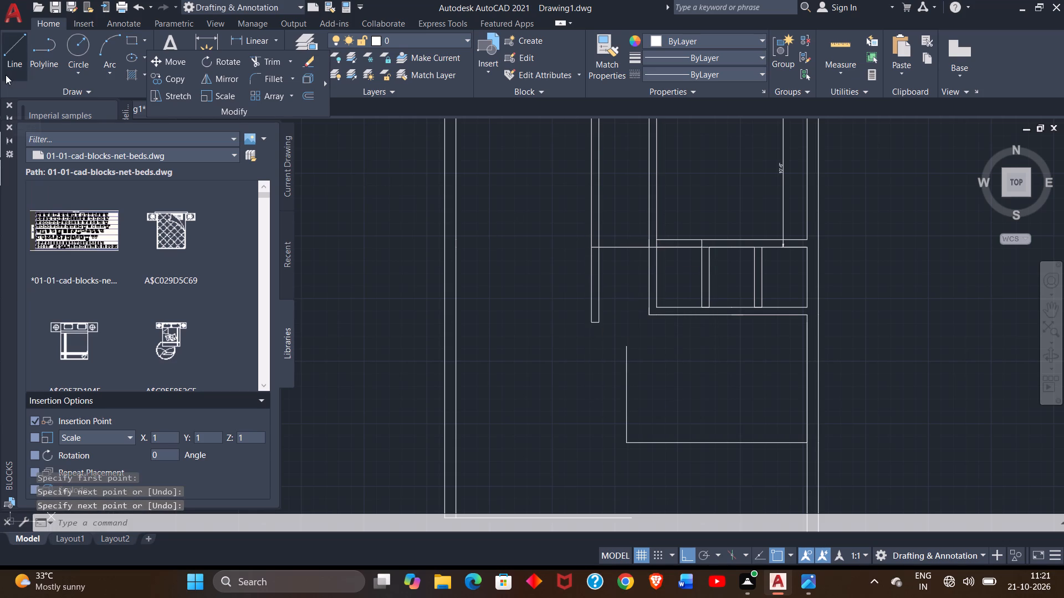
Draw a parallel horizontal line from the upper room's lower-left inner corner left to the long vertical wall's far face.
left_click(6, 75)
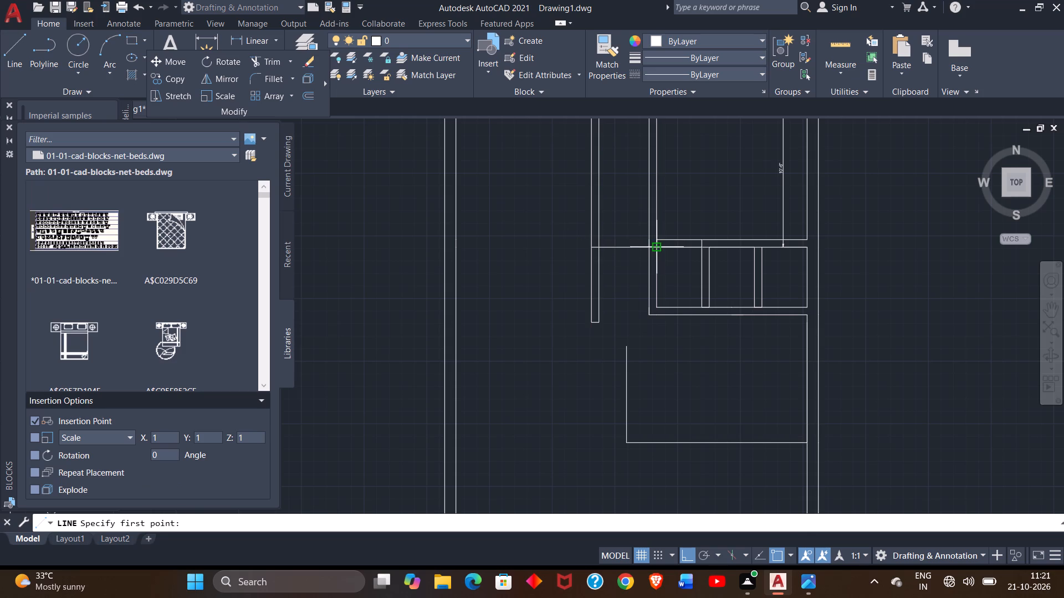
left_click_drag(654, 239, 582, 238)
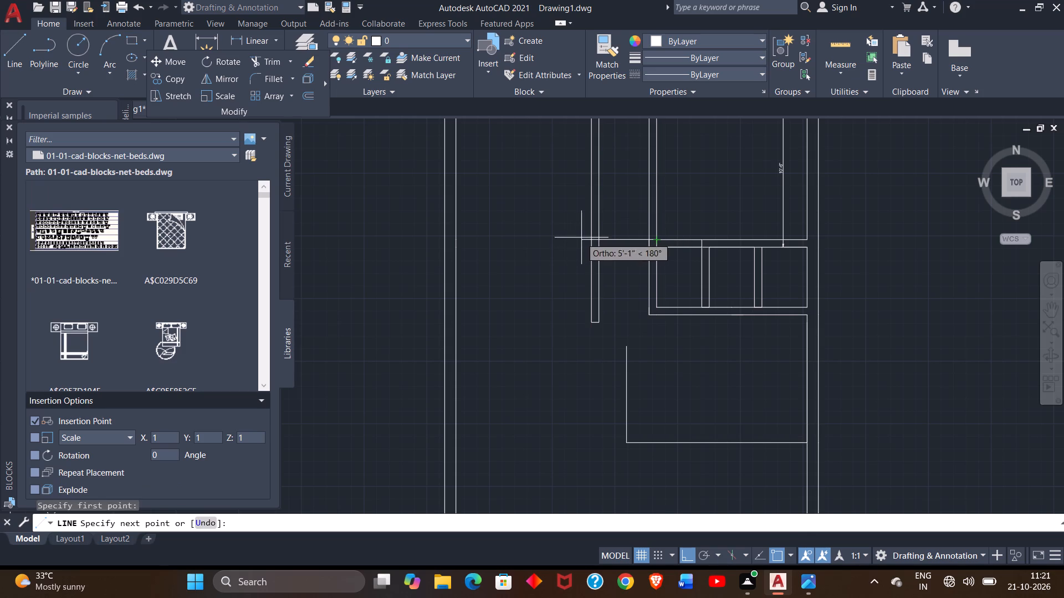
left_click_drag(582, 238, 590, 238)
left_click(590, 238)
right_click(590, 238)
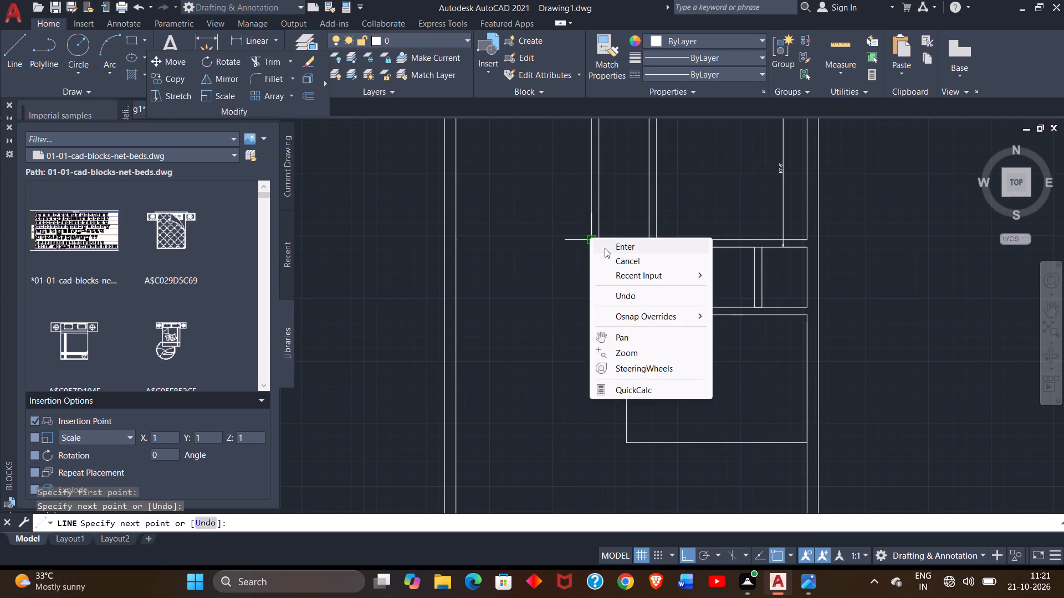
left_click(605, 248)
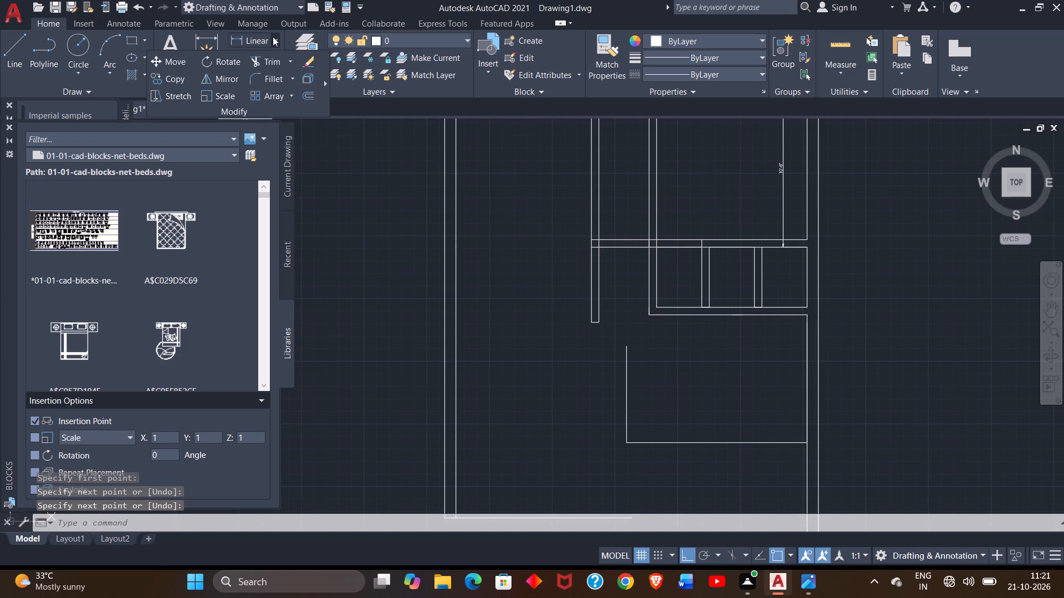
Trim both faces of the long vertical wall left of the passage below the new horizontal wall.
left_click(267, 55)
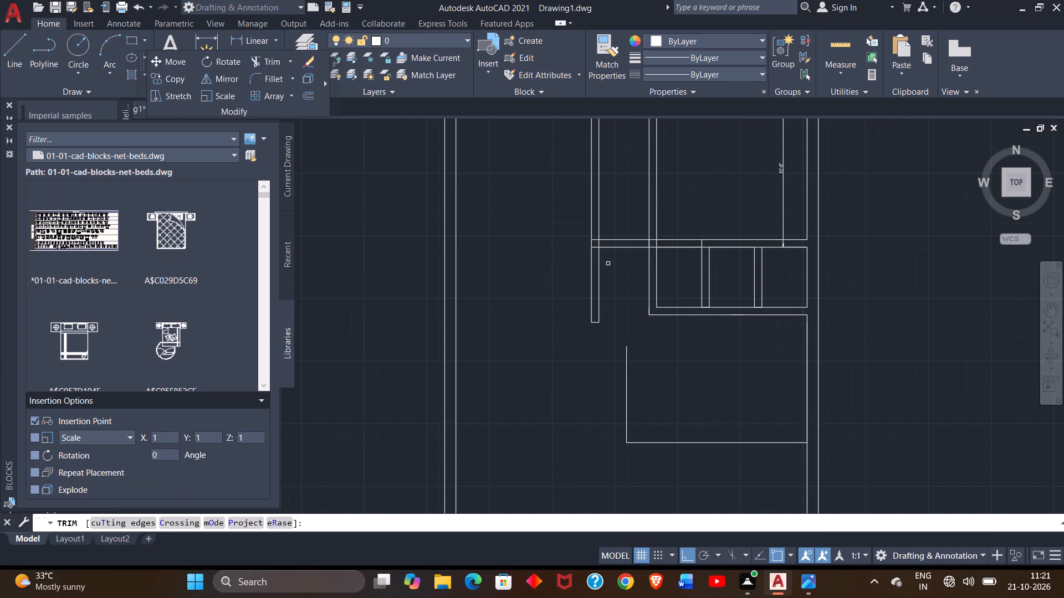
left_click_drag(608, 264, 570, 270)
left_click(570, 270)
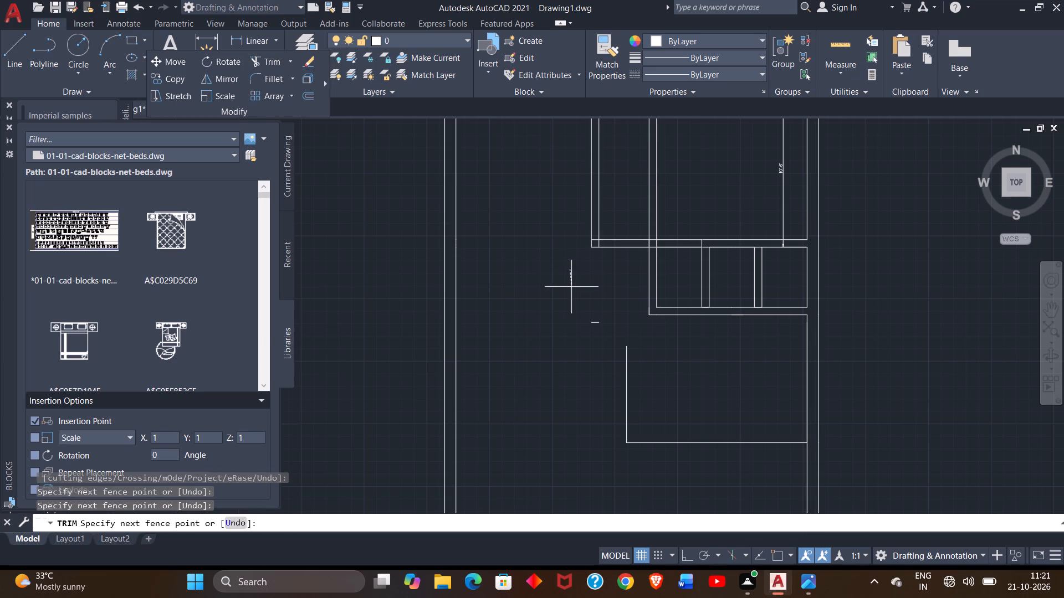
left_click(597, 326)
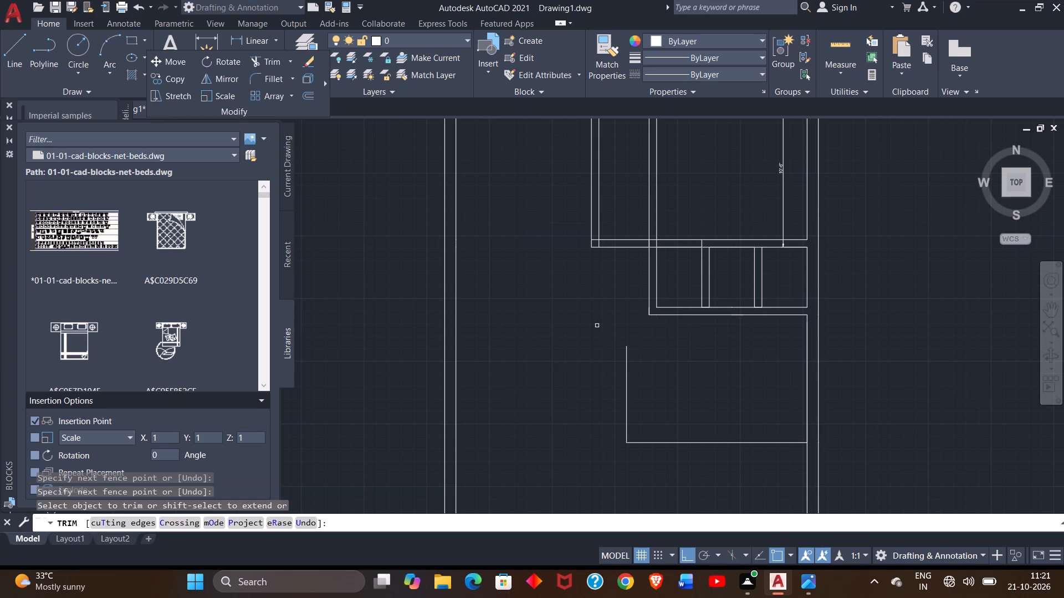
right_click(597, 326)
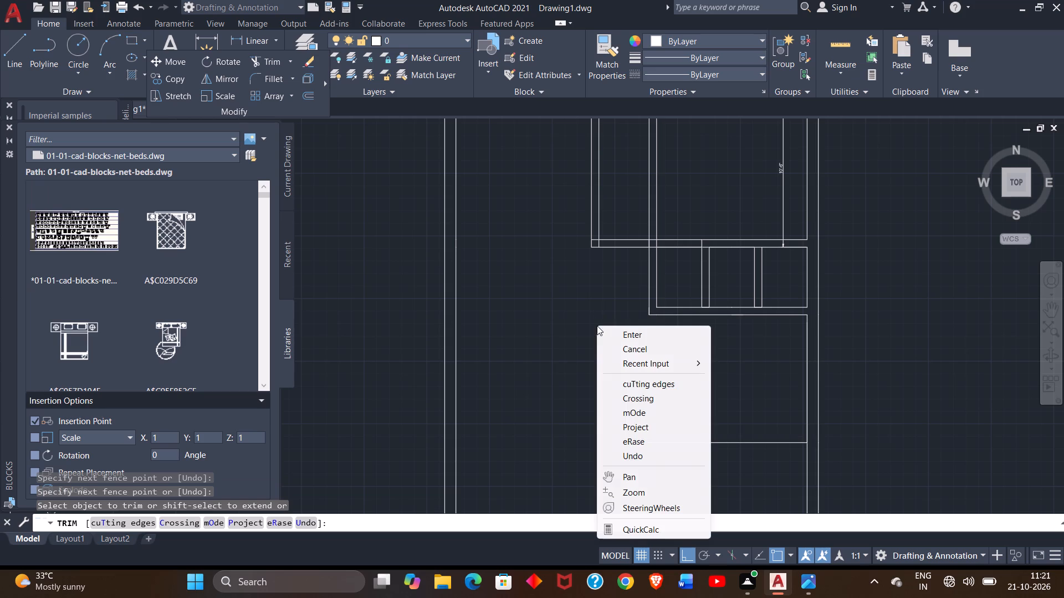
left_click(623, 336)
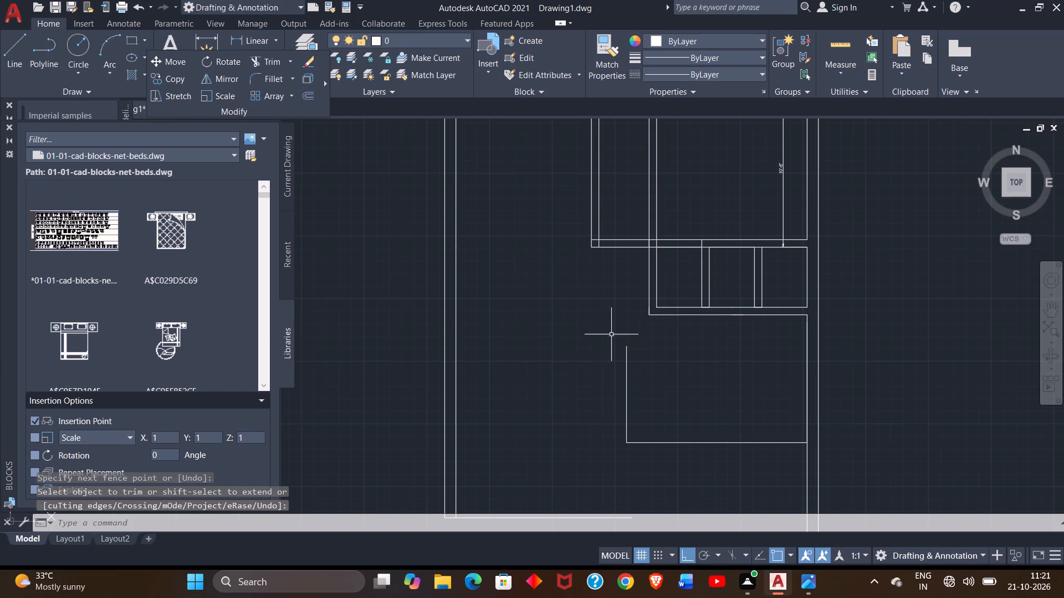
Draw a short vertical line from the left partition's lower-left corner down to the lower wall's outer line.
left_click(5, 49)
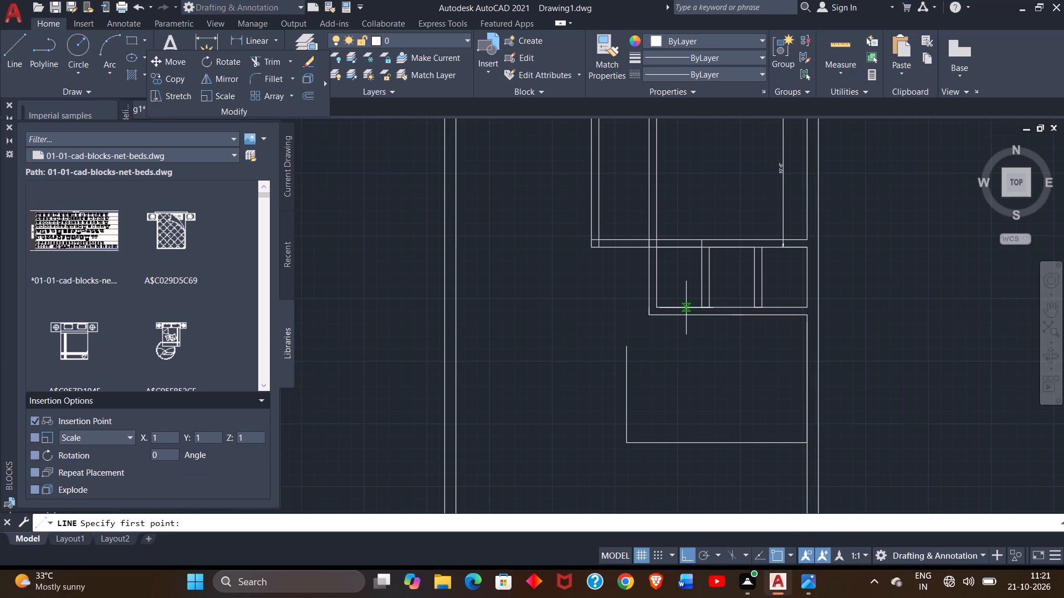
scroll(697, 307, "up", 2, "ctrl")
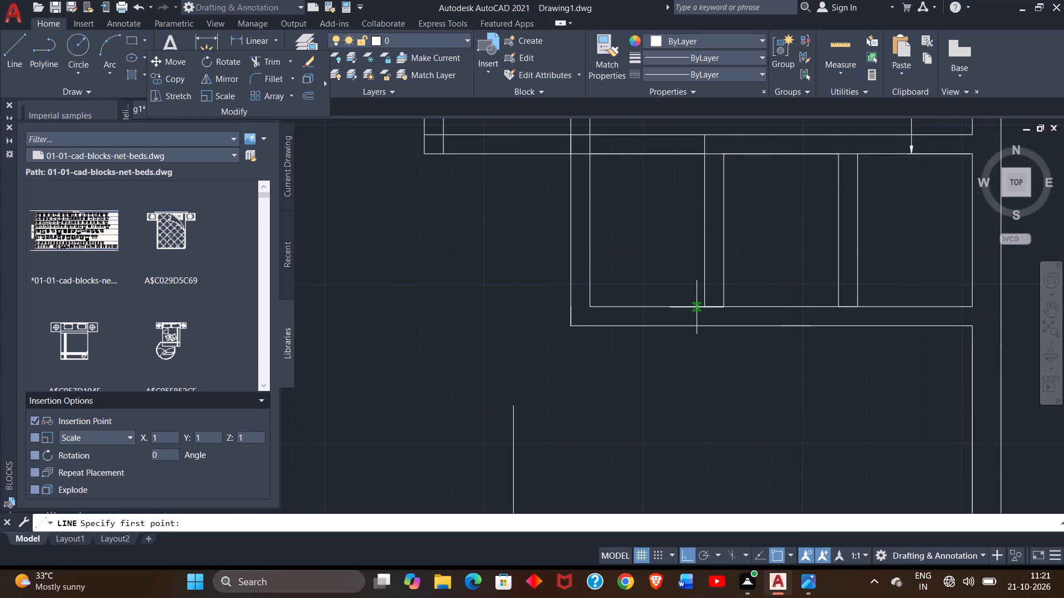
left_click_drag(702, 306, 701, 326)
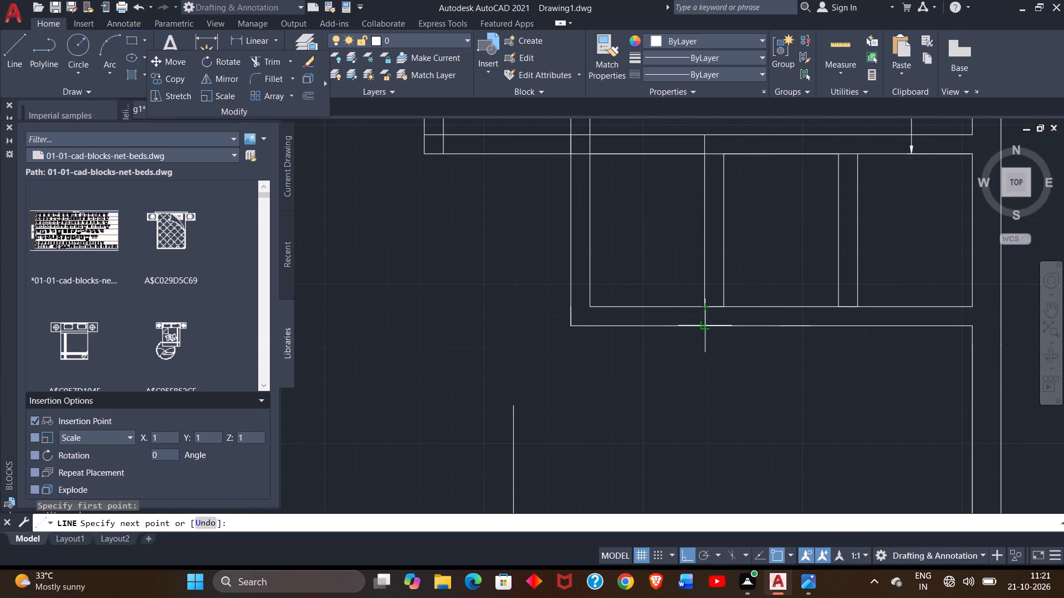
left_click_drag(701, 326, 701, 327)
left_click(701, 327)
right_click(701, 327)
left_click(716, 333)
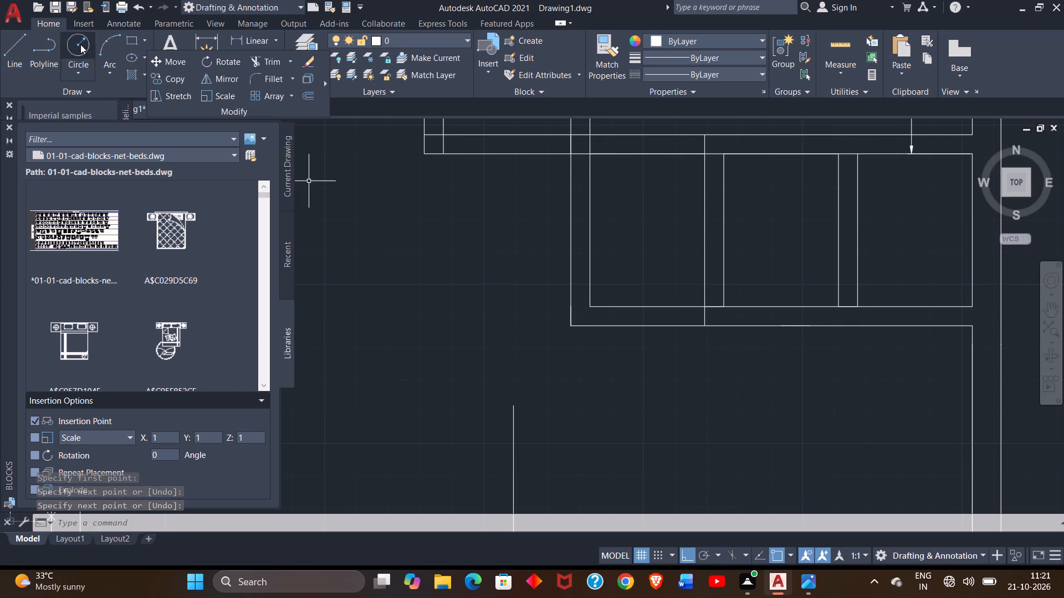
Trim the lower wall's inner line between the two faces of each small-room partition.
left_click(258, 65)
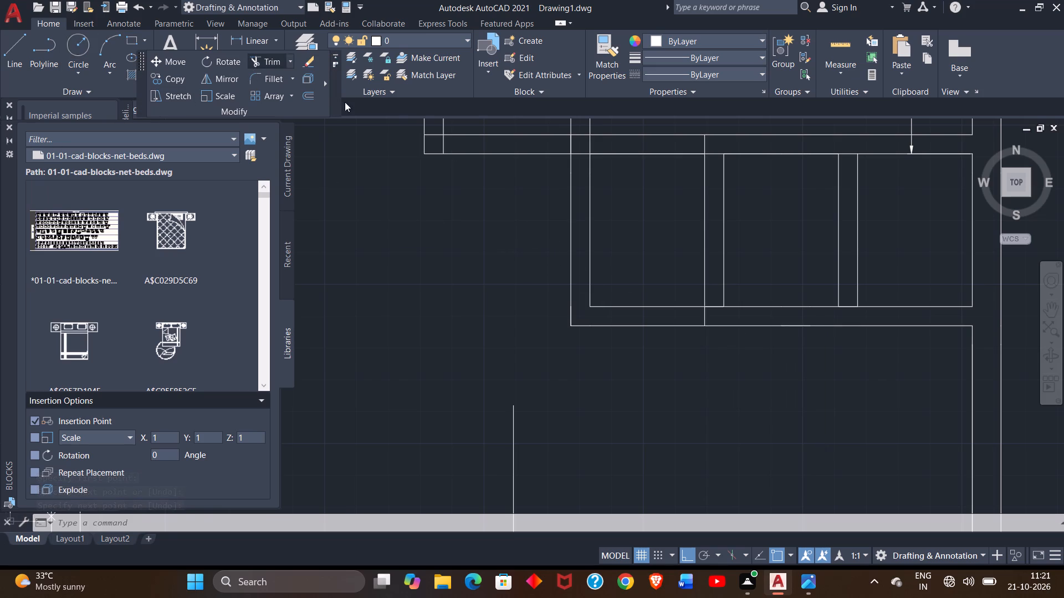
scroll(719, 305, "up", 1, "ctrl")
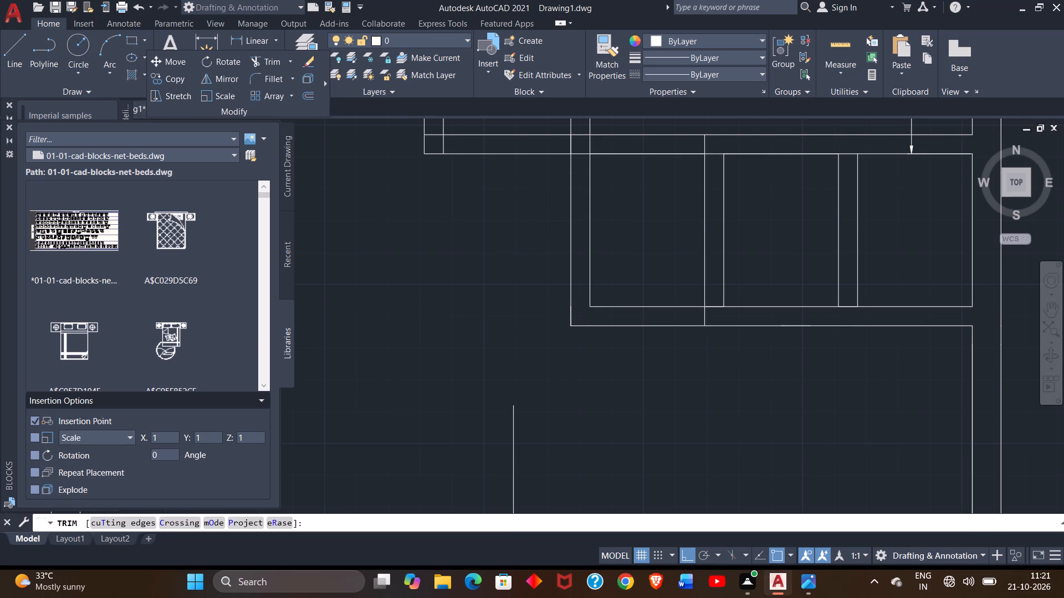
left_click(713, 308)
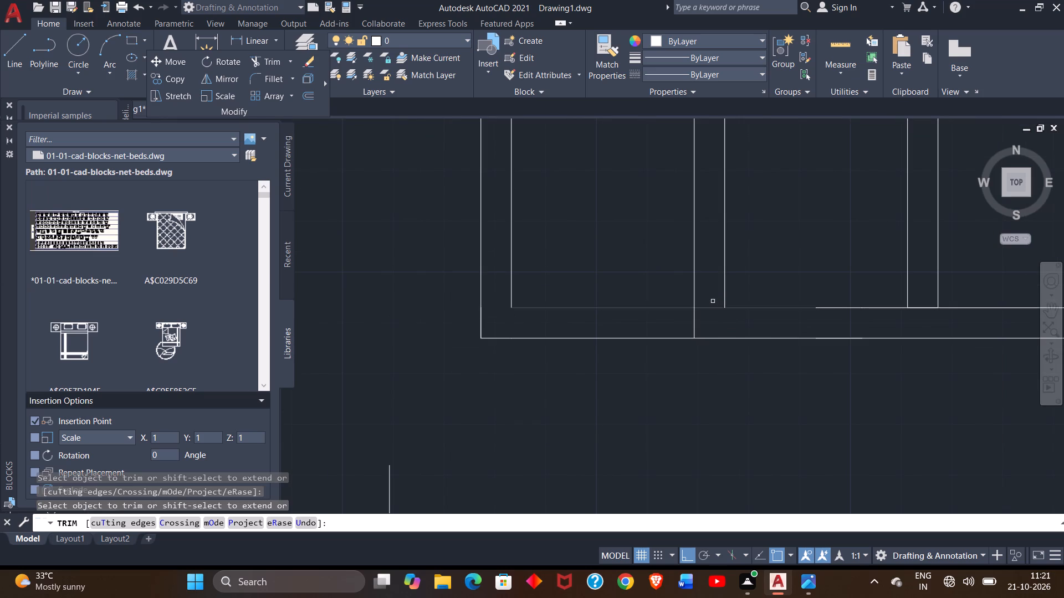
left_click_drag(713, 301, 712, 325)
left_click(712, 325)
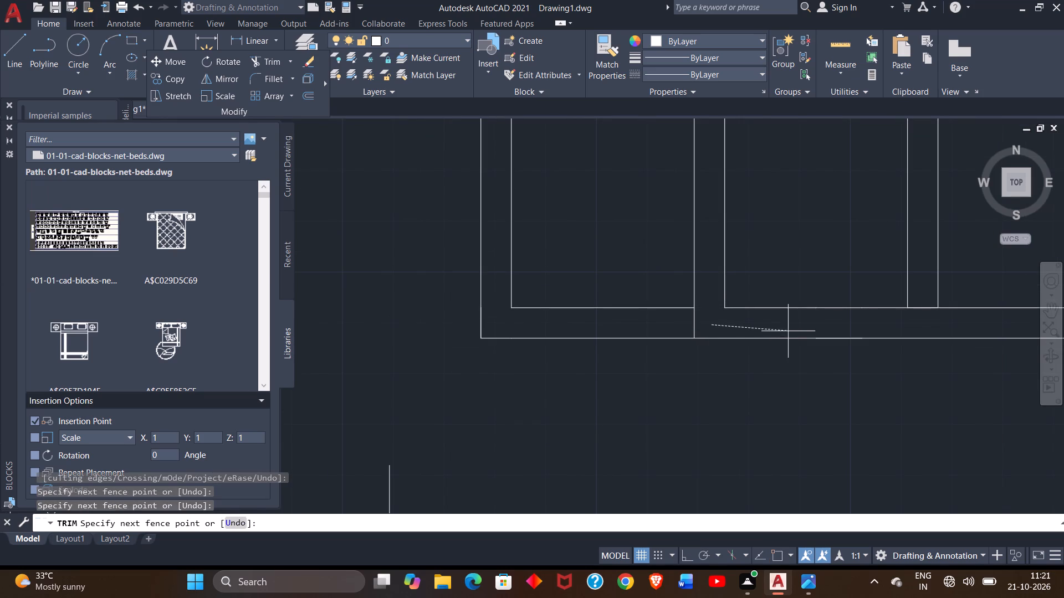
left_click(788, 331)
left_click_drag(927, 319, 927, 320)
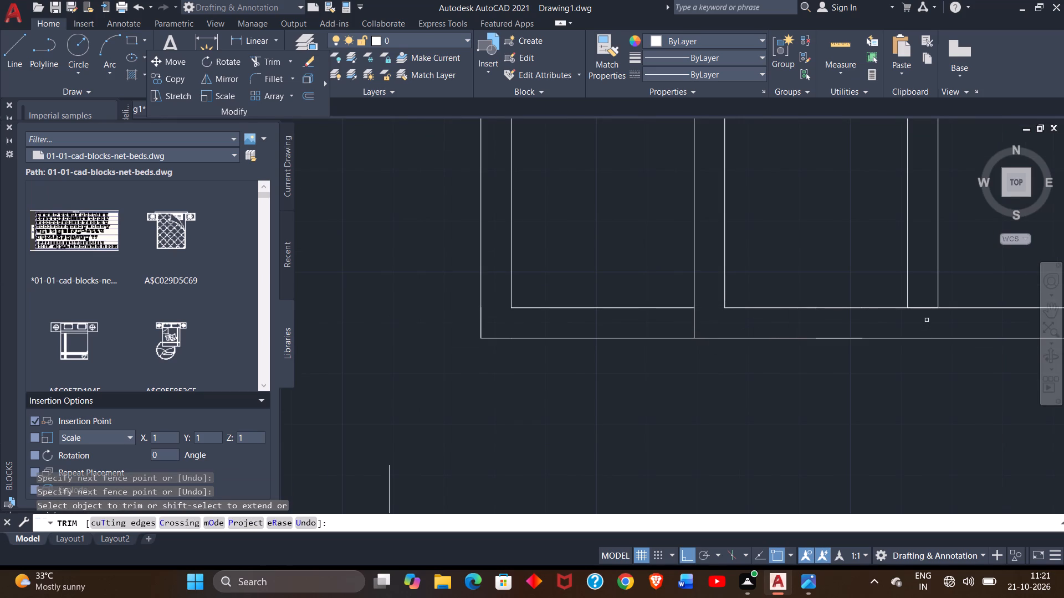
left_click_drag(927, 320, 922, 277)
left_click(922, 277)
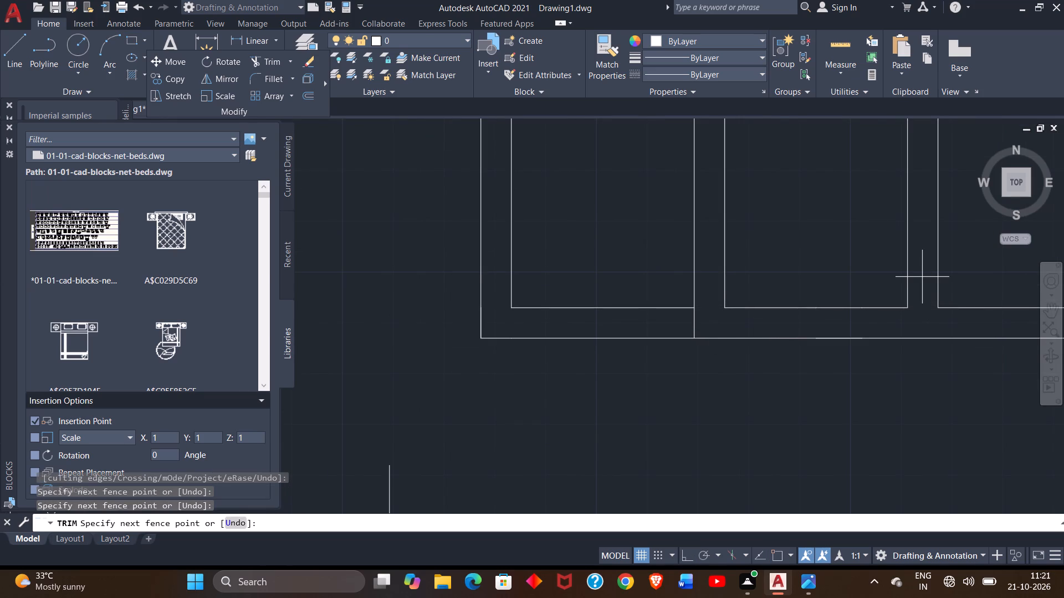
scroll(922, 277, "down", 1, "ctrl")
left_click(921, 302)
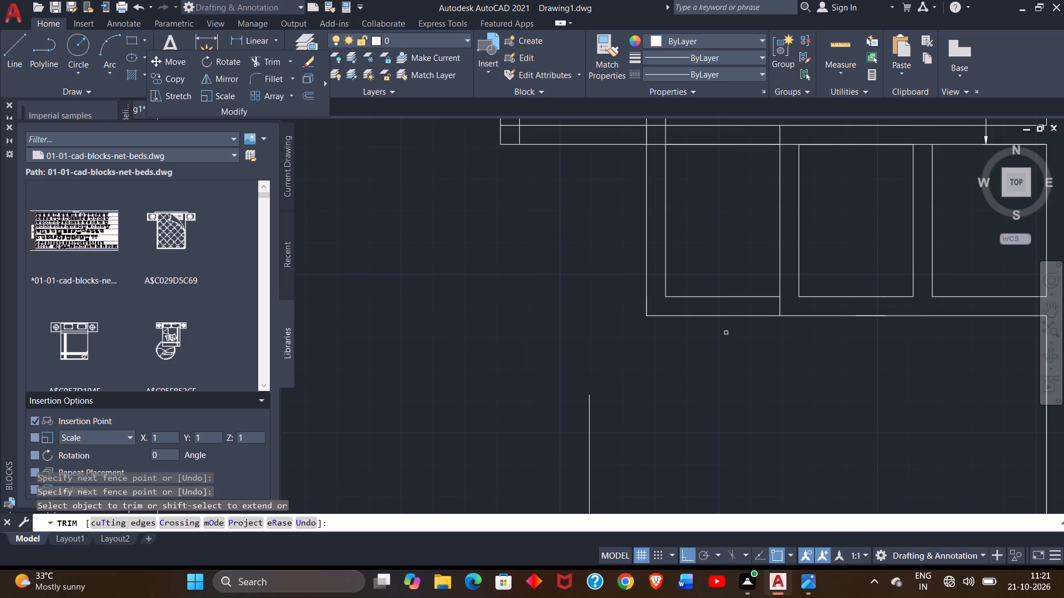
Trim away the leftmost small room's lower wall and its left wall below the new horizontal wall.
left_click_drag(726, 333, 727, 287)
left_click(727, 287)
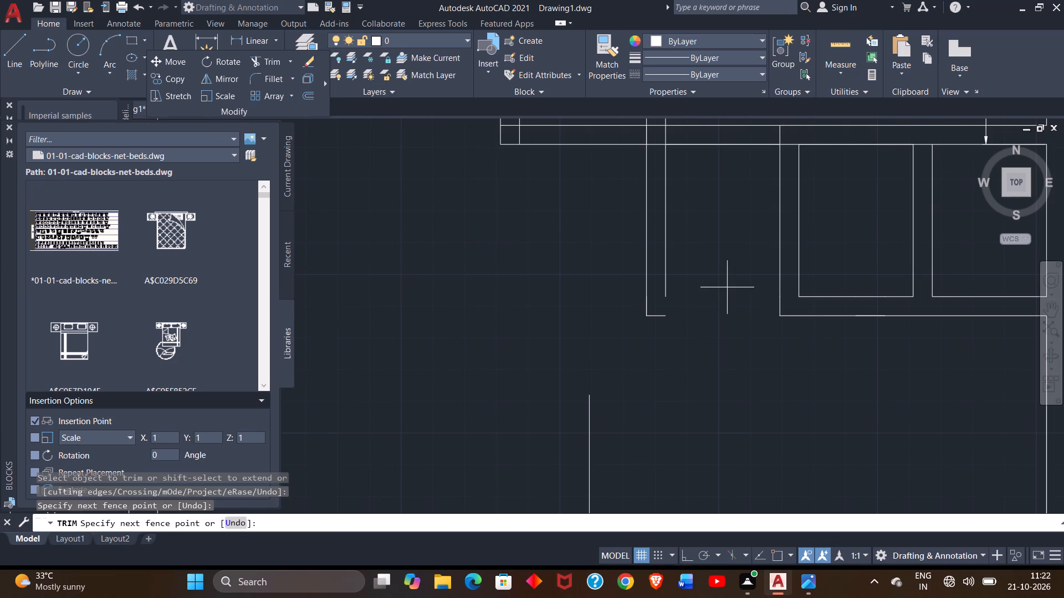
left_click(697, 266)
left_click_drag(697, 266, 624, 269)
left_click_drag(624, 269, 672, 270)
left_click_drag(672, 270, 669, 323)
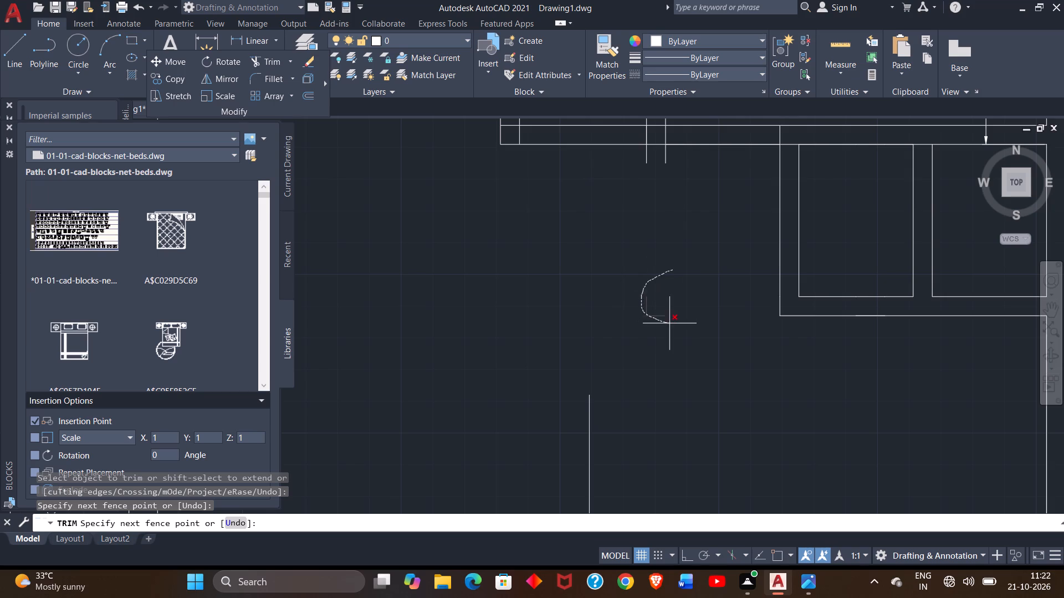
left_click_drag(669, 323, 673, 323)
left_click(673, 323)
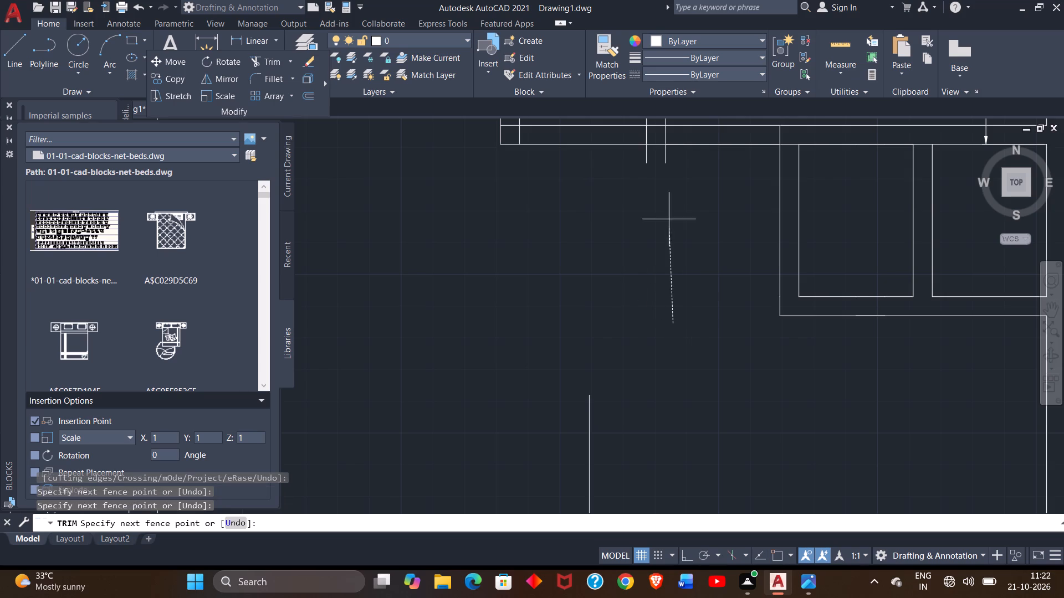
left_click(677, 156)
left_click_drag(677, 156, 654, 156)
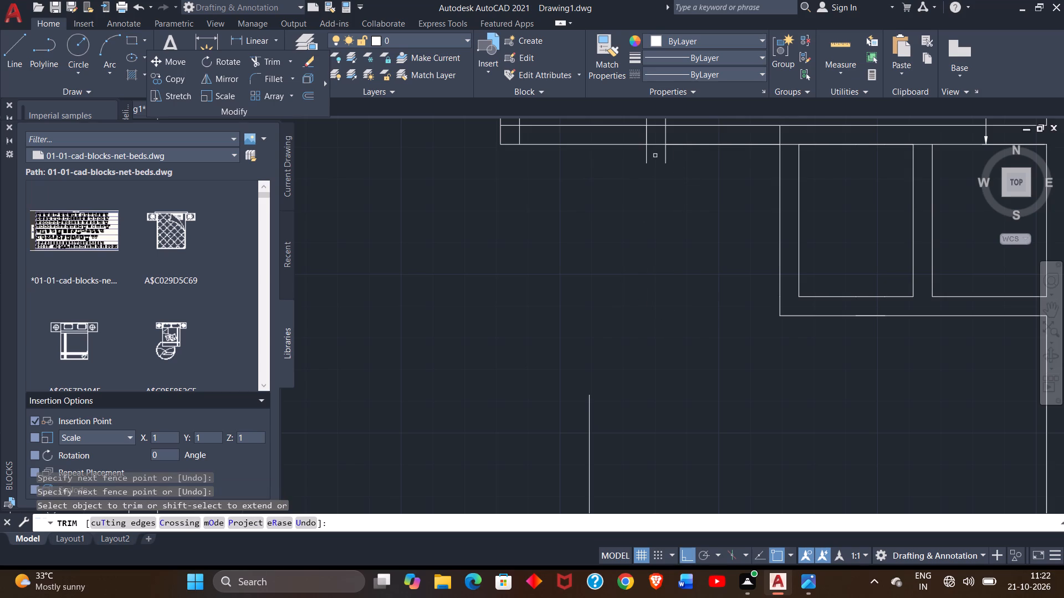
left_click_drag(654, 156, 645, 156)
left_click(645, 156)
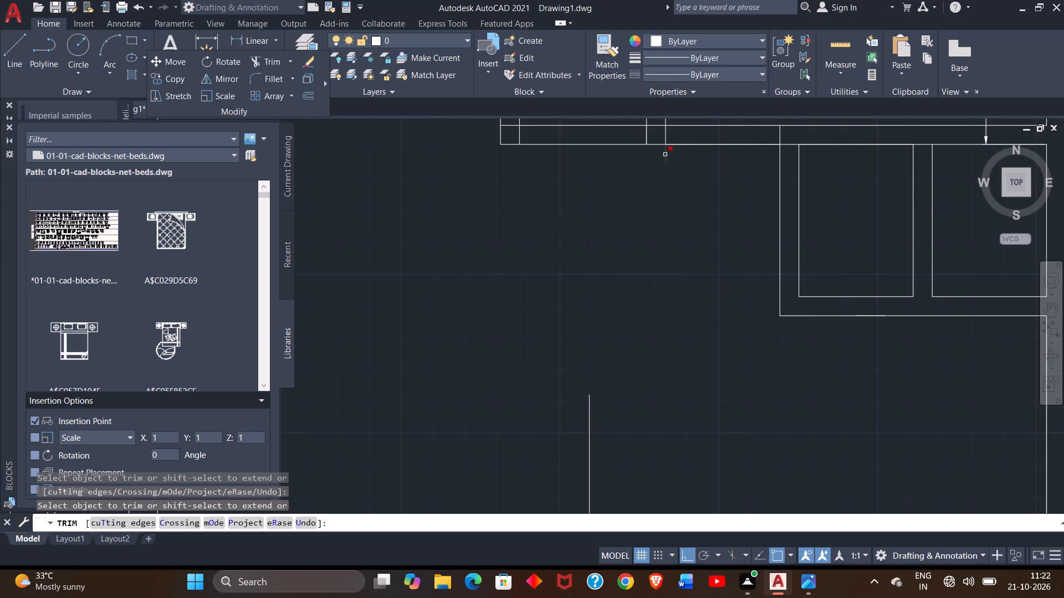
left_click(665, 154)
Trim the lines crossing inside the junction of the passage's right-hand vertical wall and the new horizontal wall to open the T-joint.
scroll(665, 154, "down", 2, "ctrl")
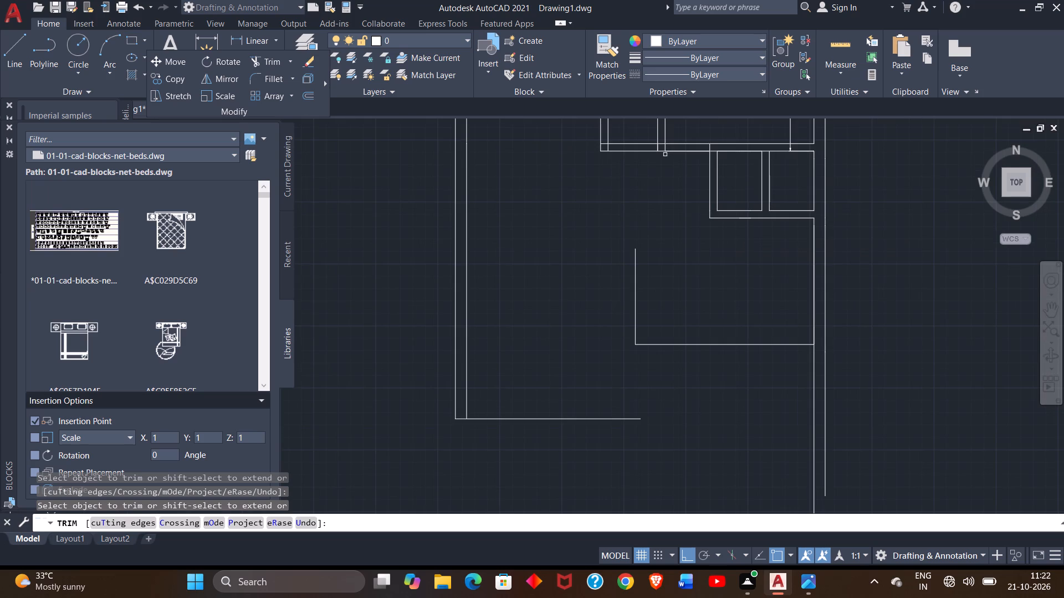
scroll(664, 145, "up", 2, "ctrl")
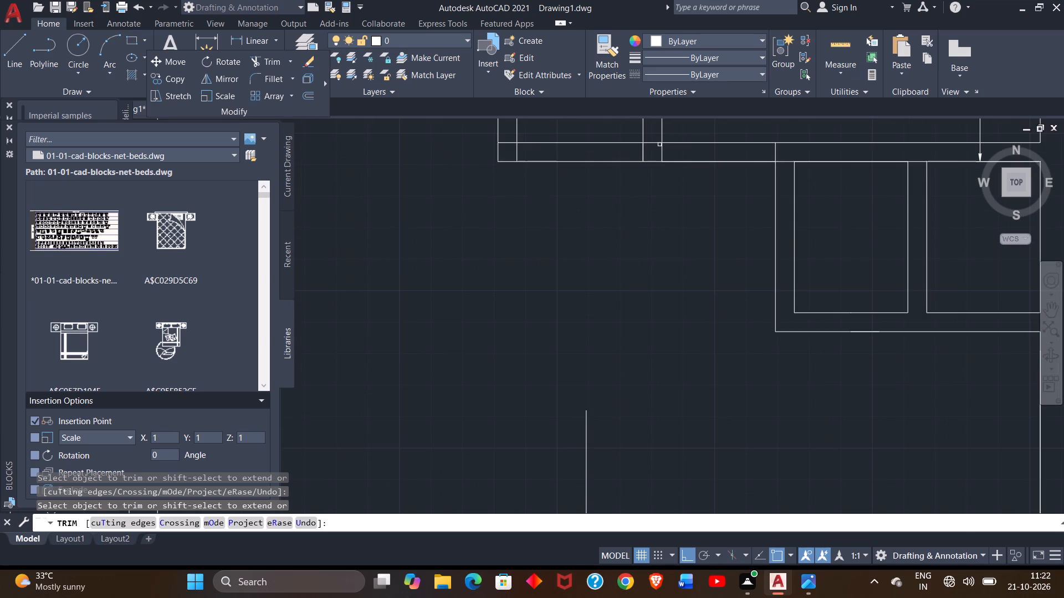
scroll(659, 145, "up", 3, "ctrl")
left_click(658, 157)
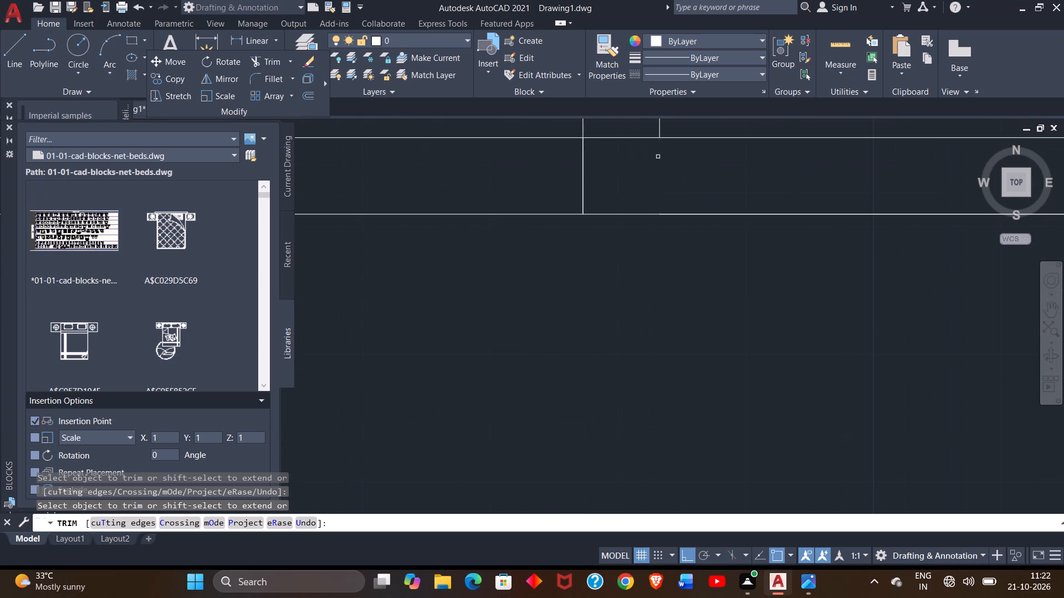
left_click(581, 174)
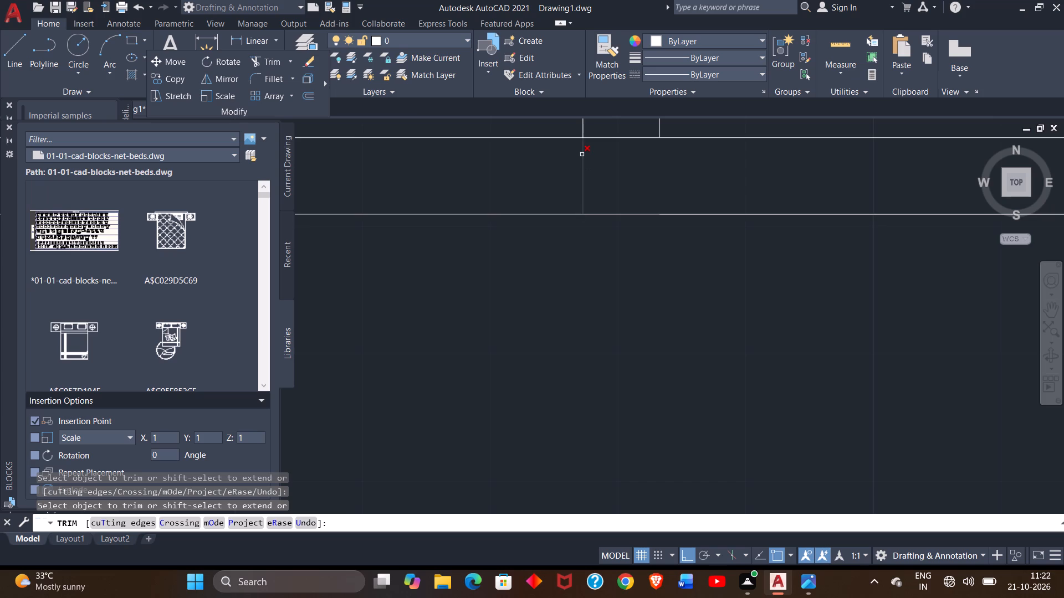
left_click(582, 154)
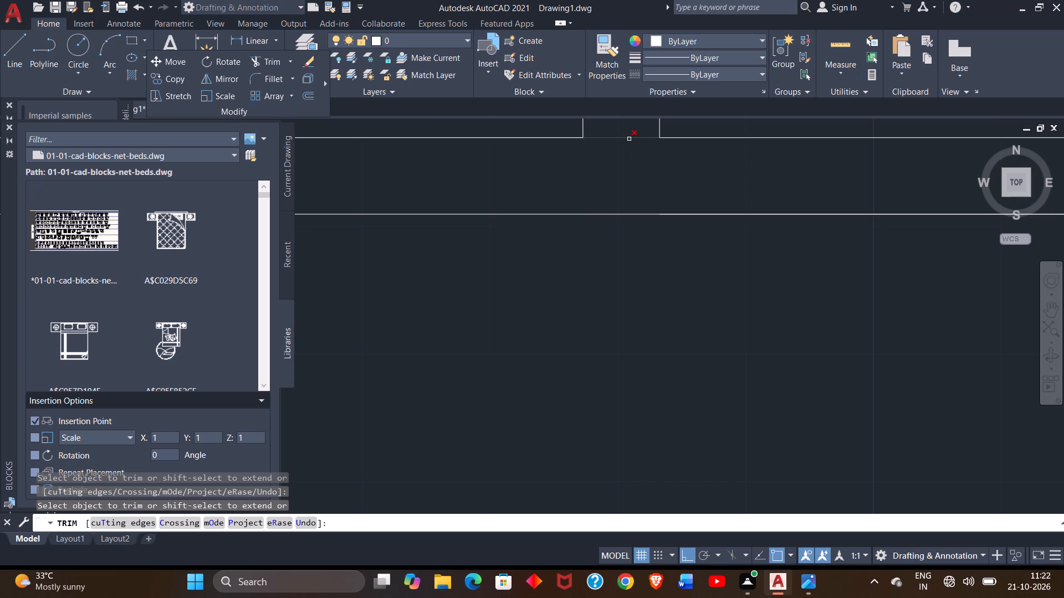
left_click(631, 135)
left_click(631, 135)
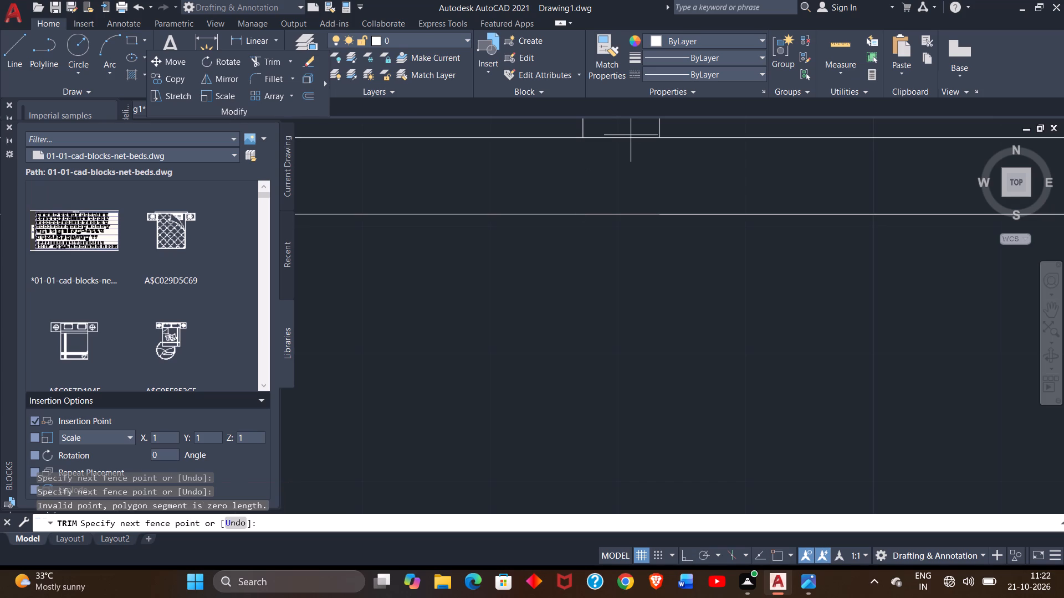
left_click_drag(631, 135, 627, 154)
left_click(627, 154)
Trim the overlapping inner line ends at the lower corner where the long vertical wall meets the new horizontal wall.
scroll(627, 154, "down", 3, "ctrl")
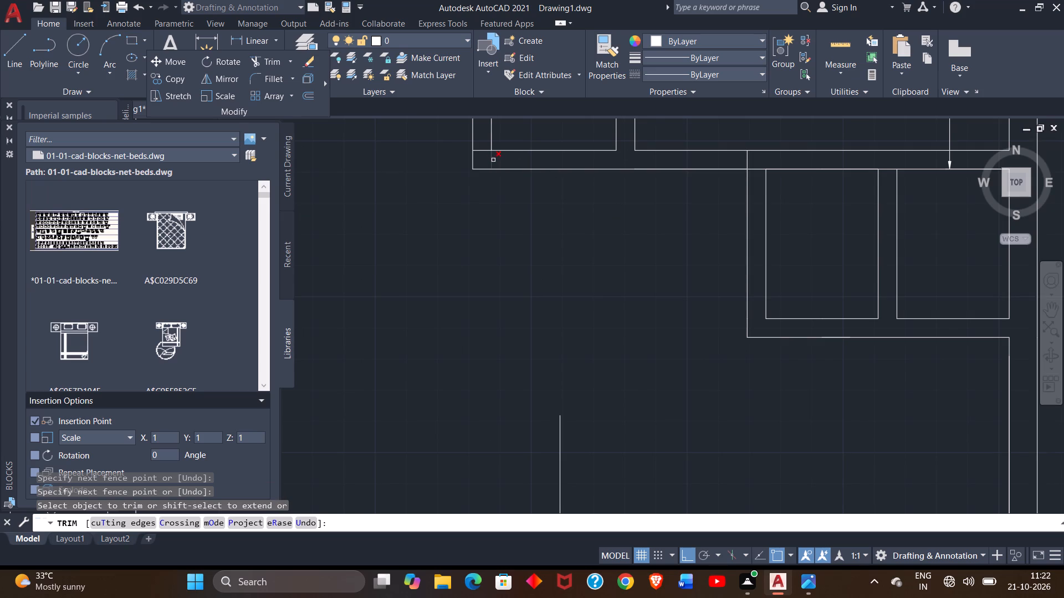
left_click_drag(493, 161, 477, 148)
left_click(477, 148)
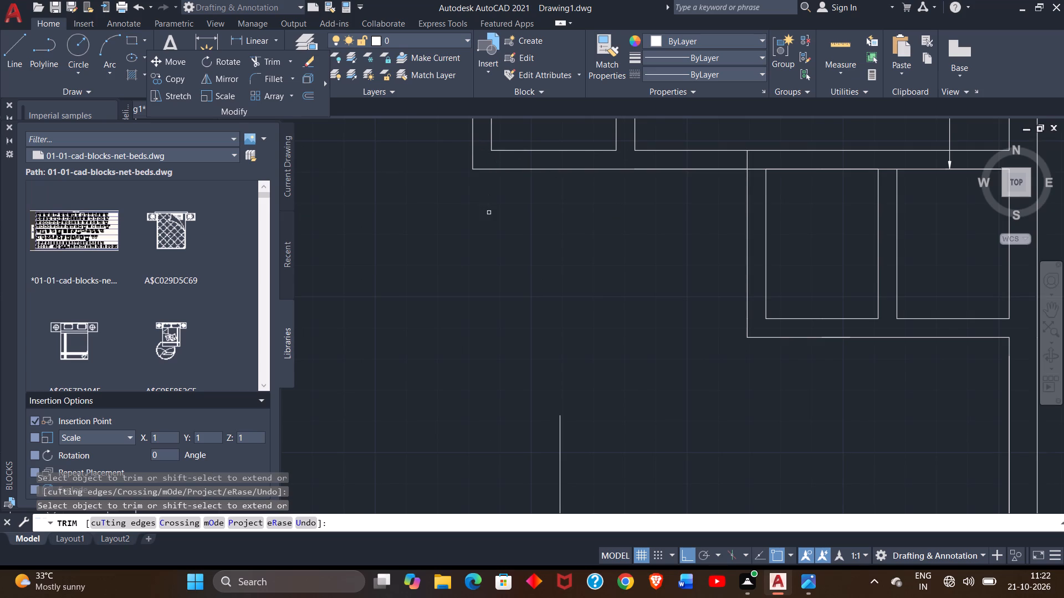
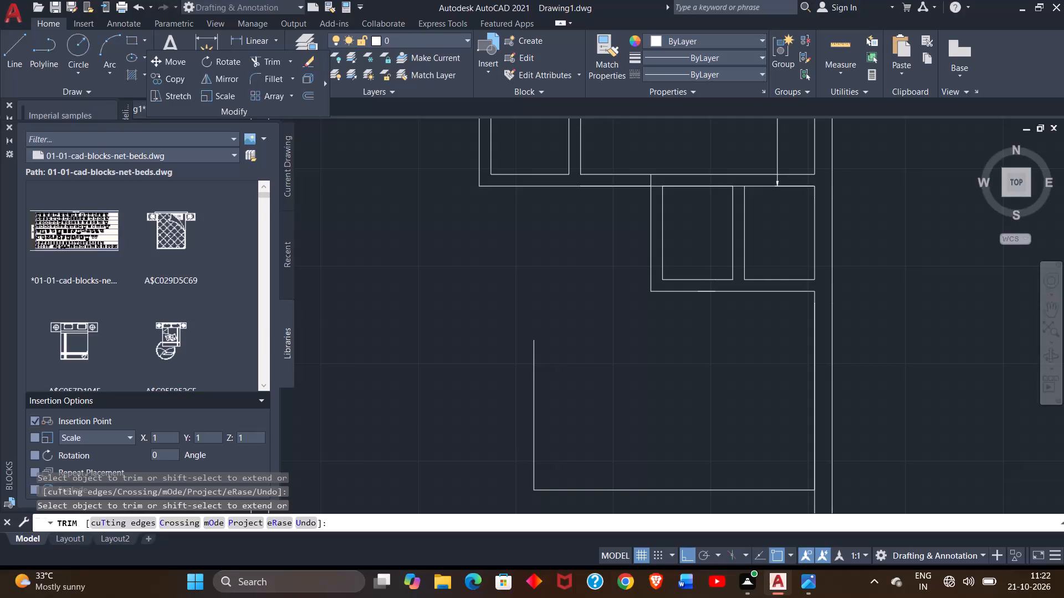
Draw a 6" thick horizontal wall from the lower end of the passage's left wall to the inner face of the left exterior wall.
scroll(489, 214, "down", 1, "ctrl")
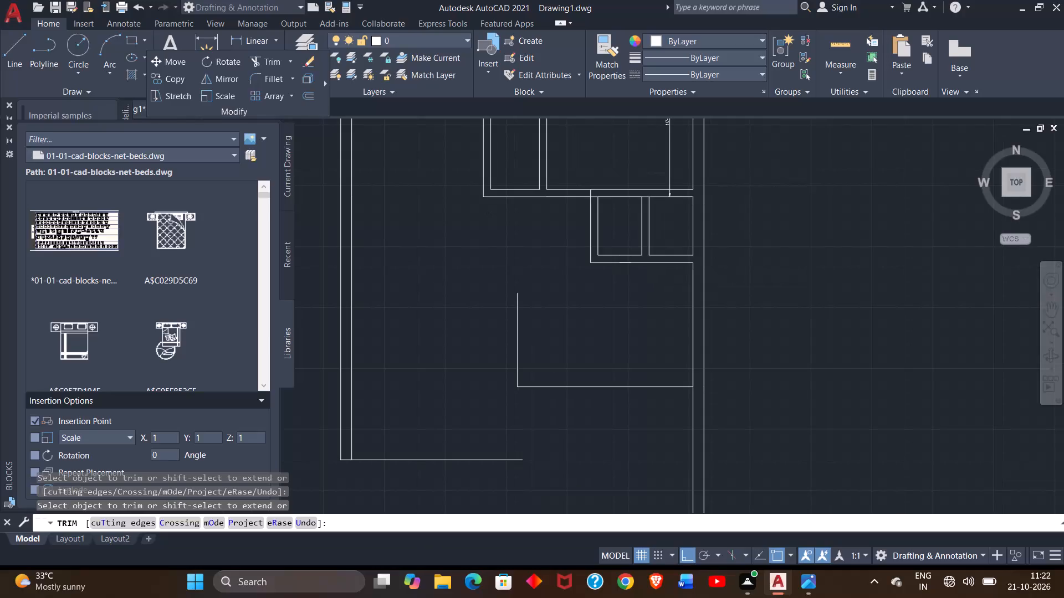
scroll(489, 214, "down", 1, "ctrl")
scroll(489, 214, "up", 1, "ctrl")
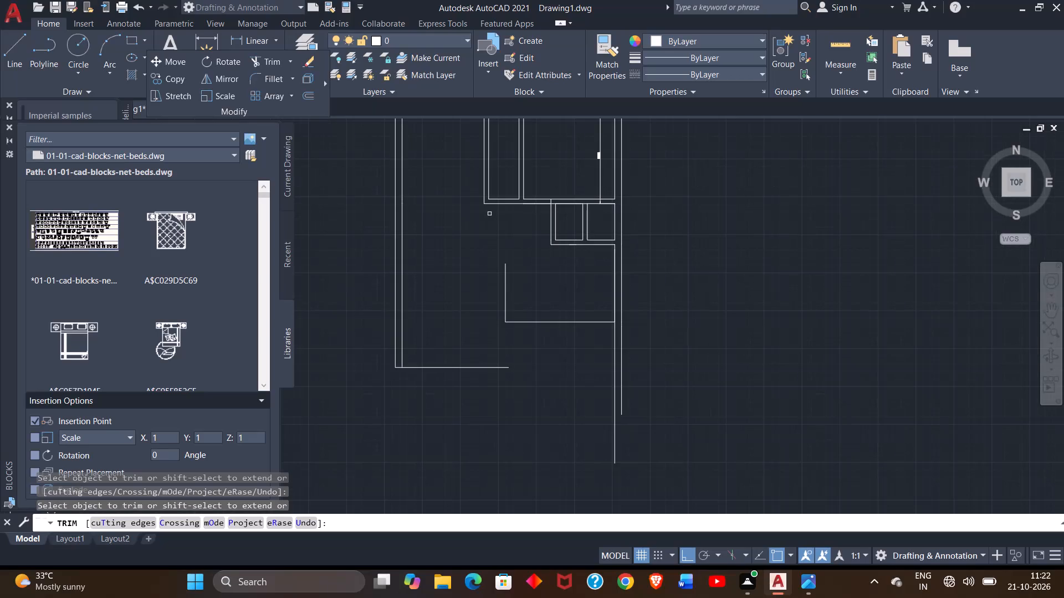
right_click(489, 214)
left_click(499, 219)
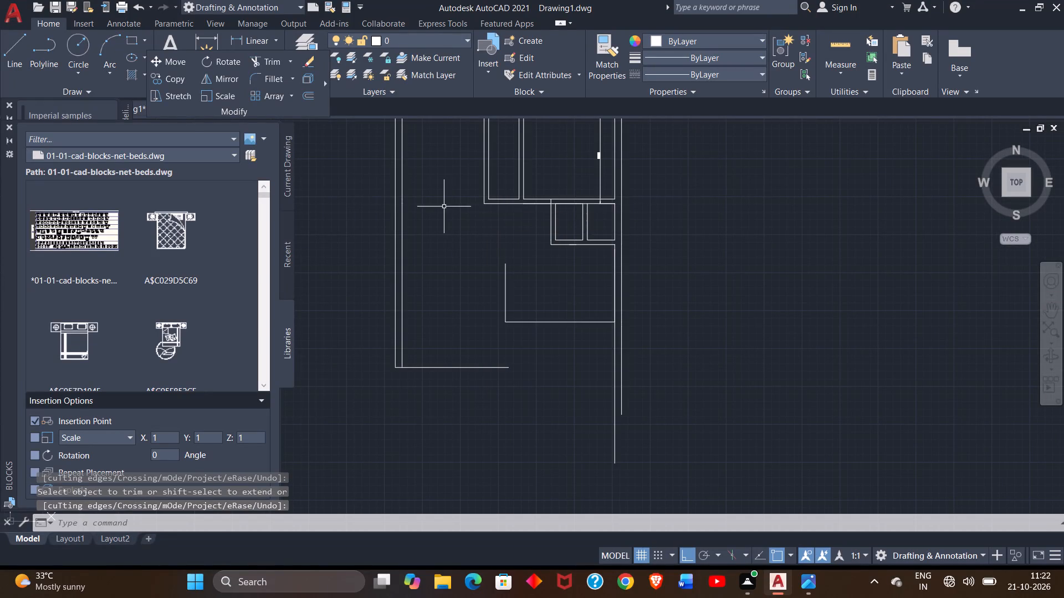
left_click(11, 71)
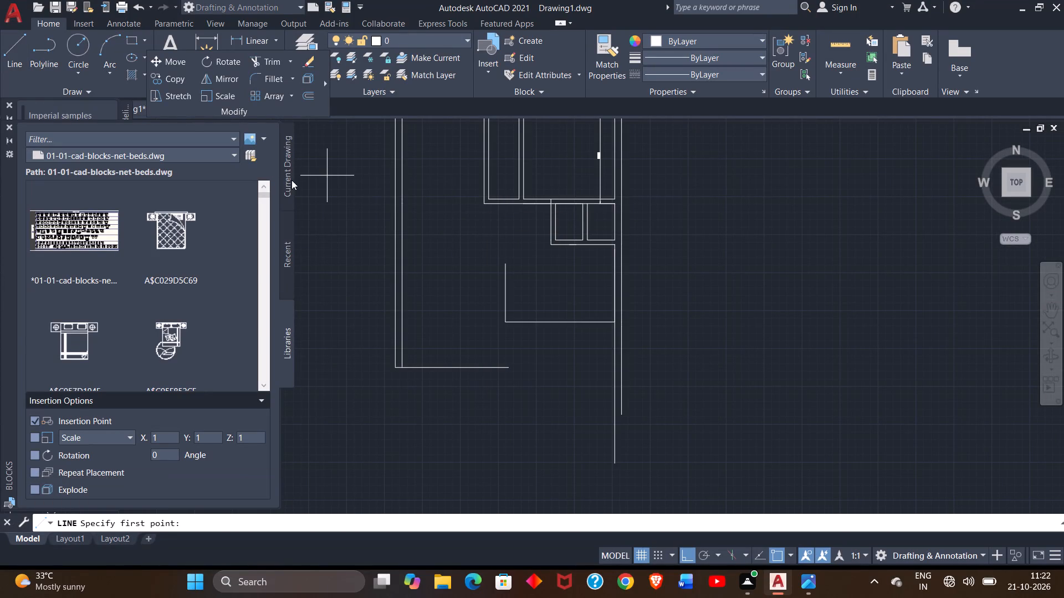
left_click_drag(482, 200, 424, 198)
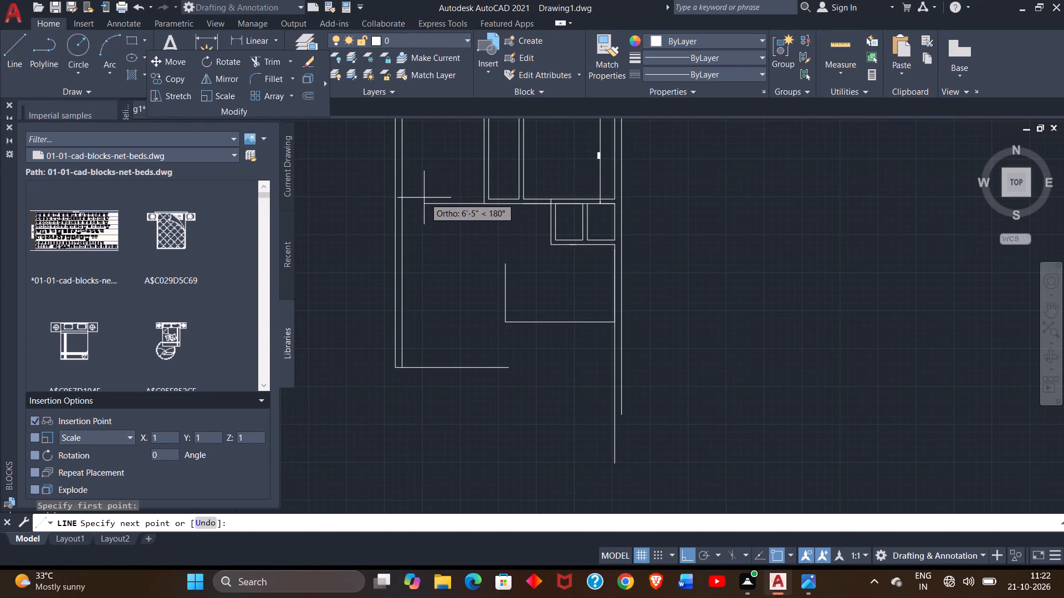
left_click_drag(424, 198, 405, 204)
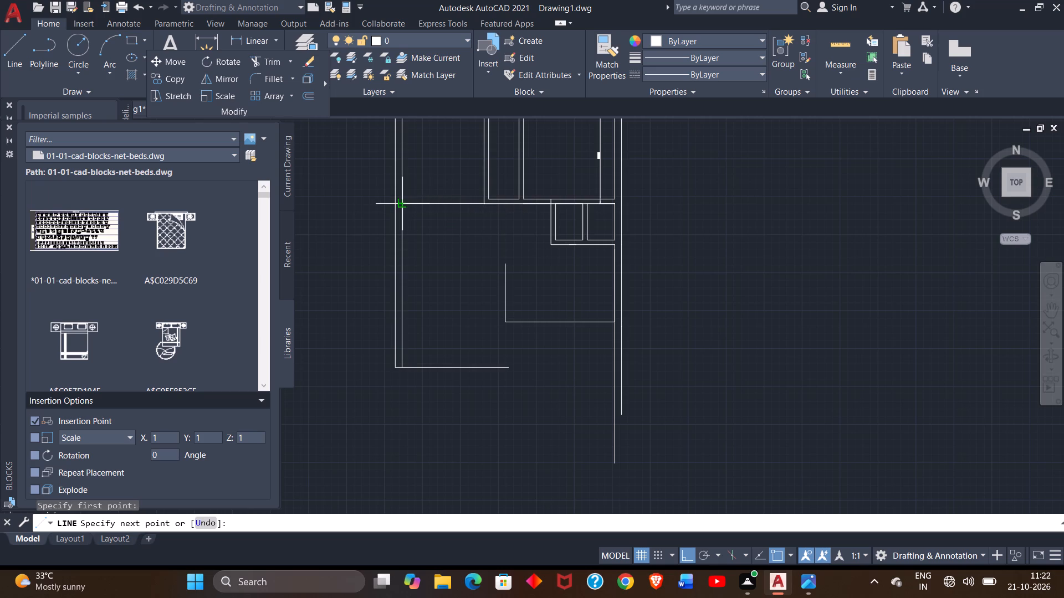
left_click_drag(405, 204, 404, 204)
left_click_drag(404, 204, 403, 197)
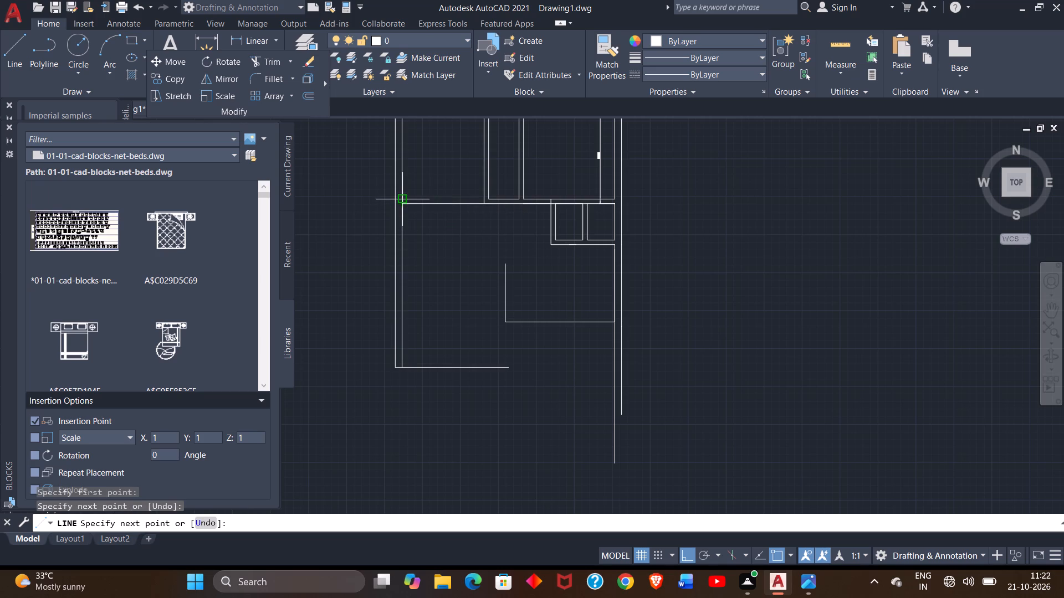
key("6")
key("shift+quotedbl")
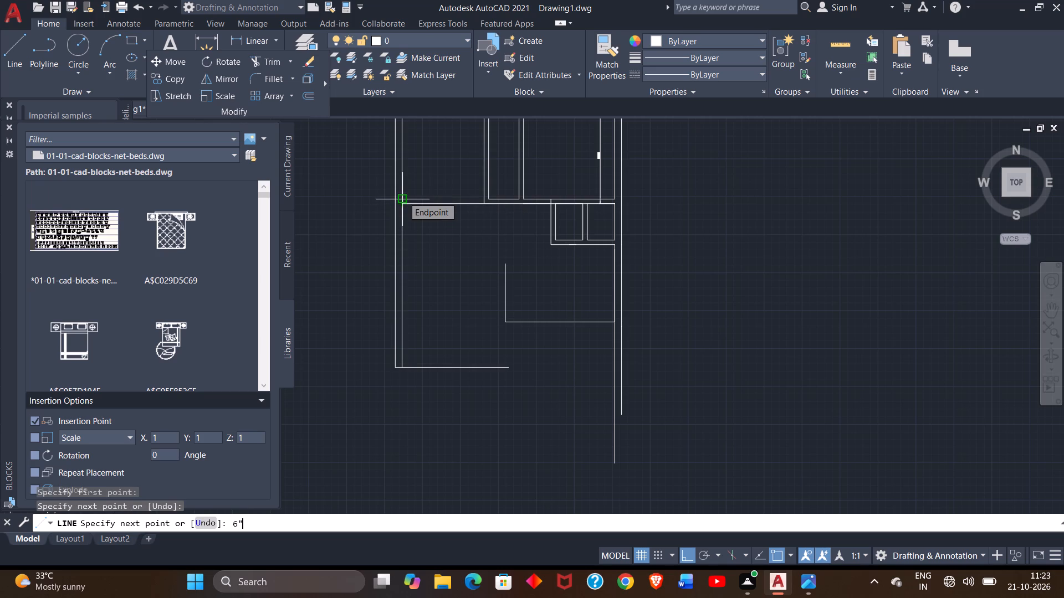
key("Return")
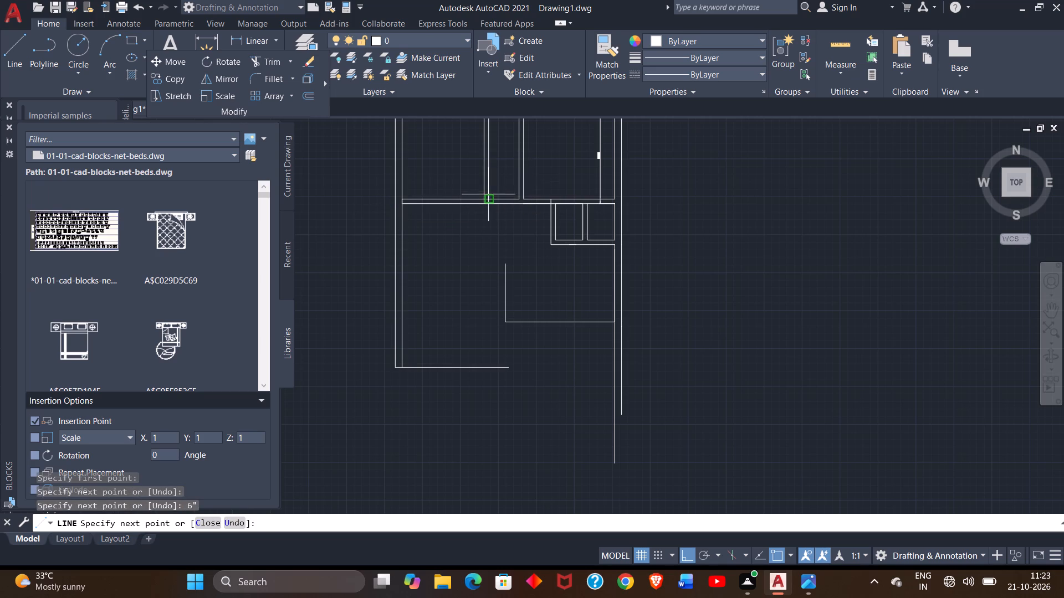
scroll(488, 195, "up", 5, "ctrl")
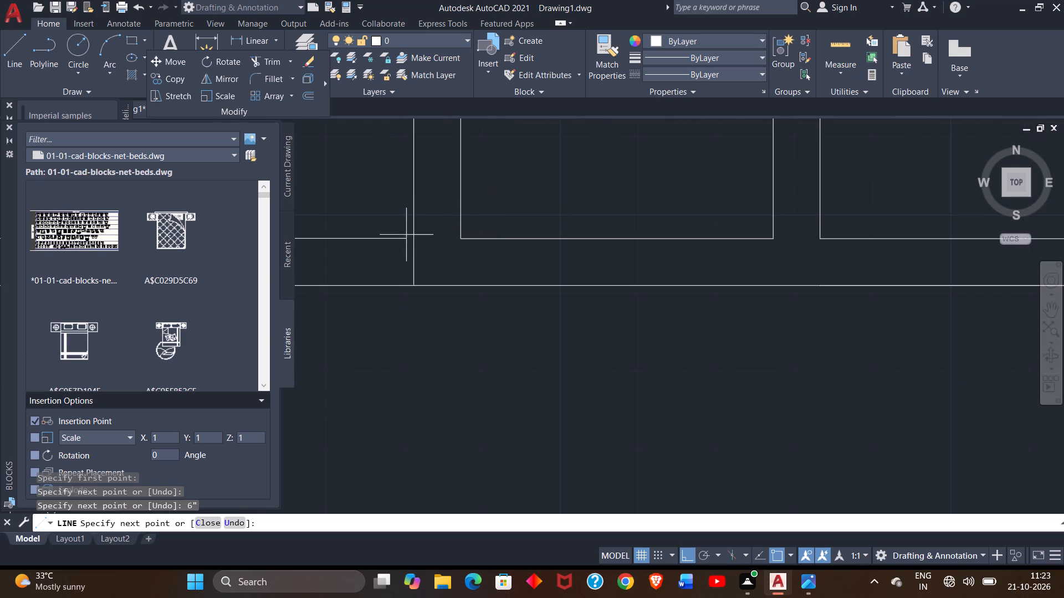
left_click(417, 240)
right_click(417, 240)
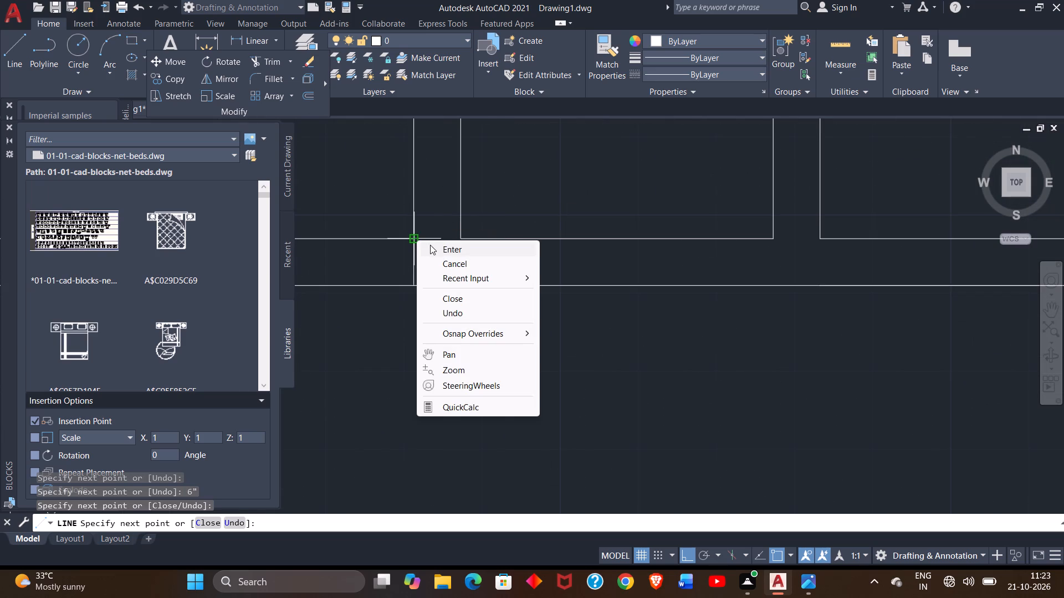
left_click(436, 246)
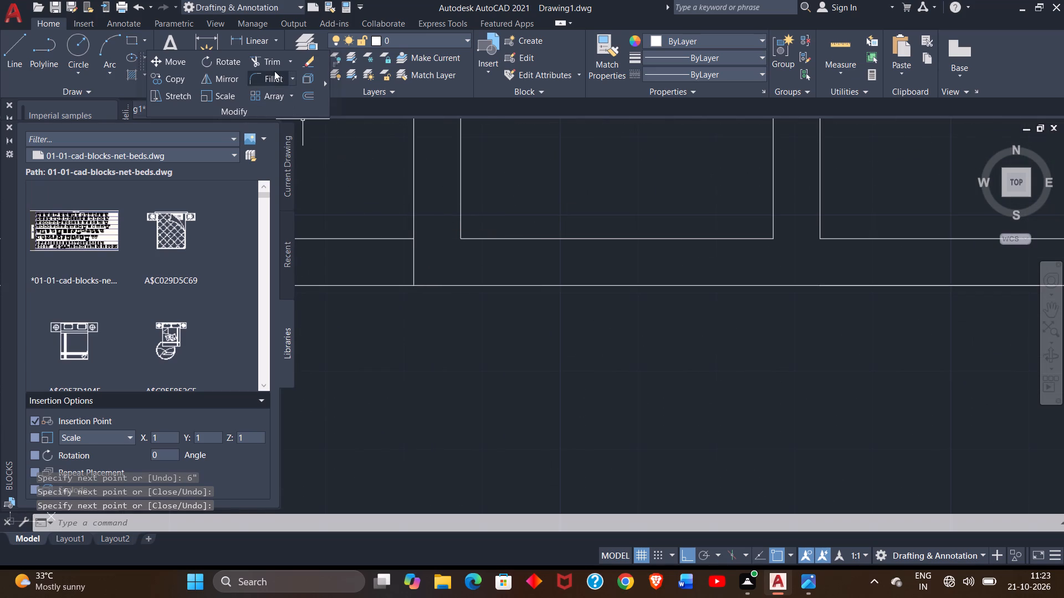
Trim the passage left wall's outer line between the two faces of the new horizontal wall.
left_click_drag(274, 68, 316, 224)
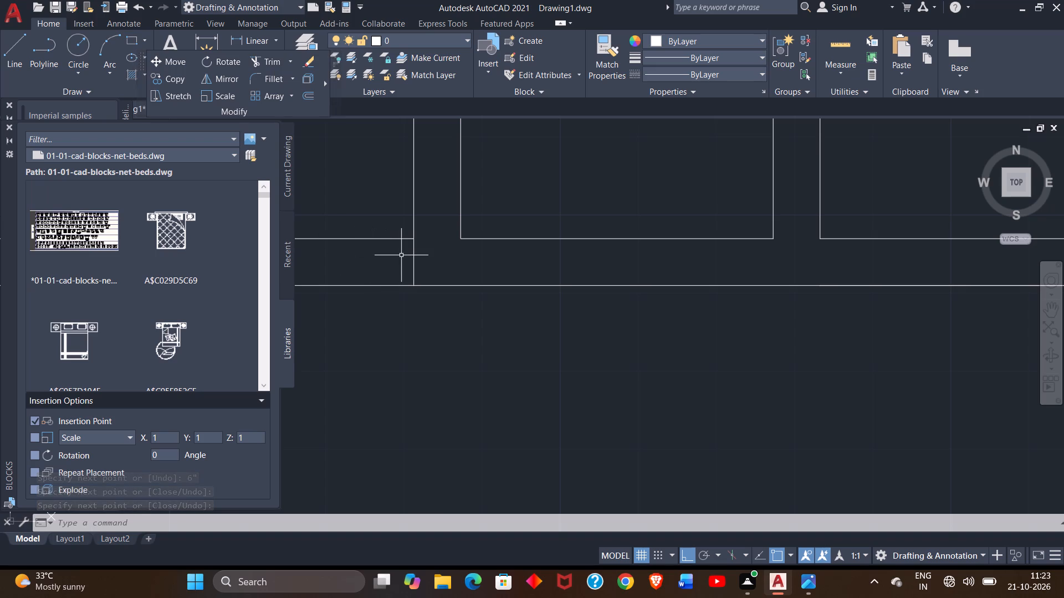
left_click_drag(401, 255, 424, 255)
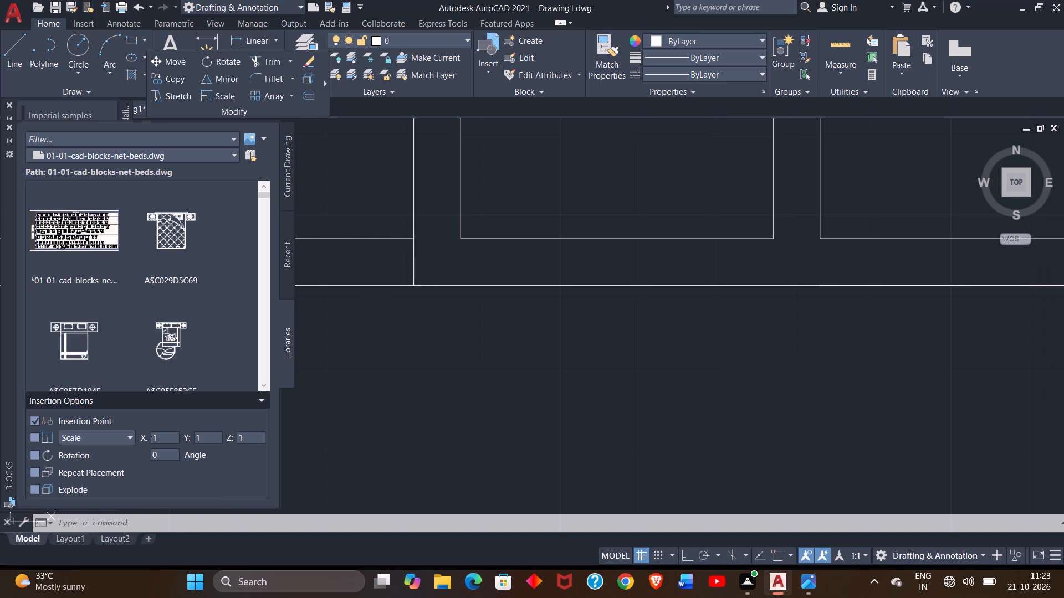
left_click(259, 65)
left_click_drag(393, 264, 425, 267)
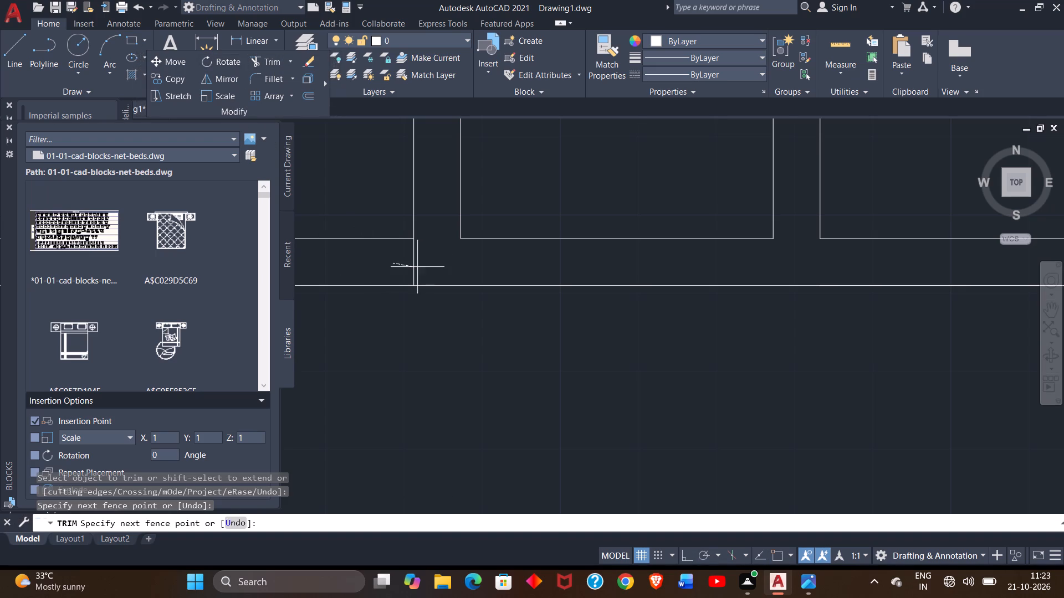
left_click_drag(425, 267, 432, 267)
left_click(432, 267)
scroll(432, 267, "down", 3, "ctrl")
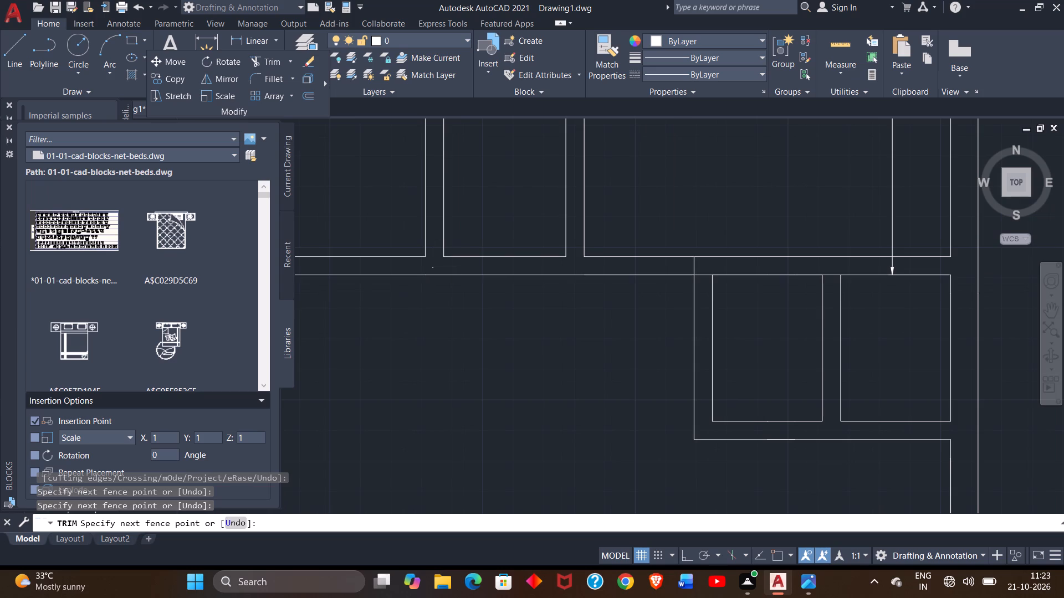
right_click(432, 267)
left_click(443, 275)
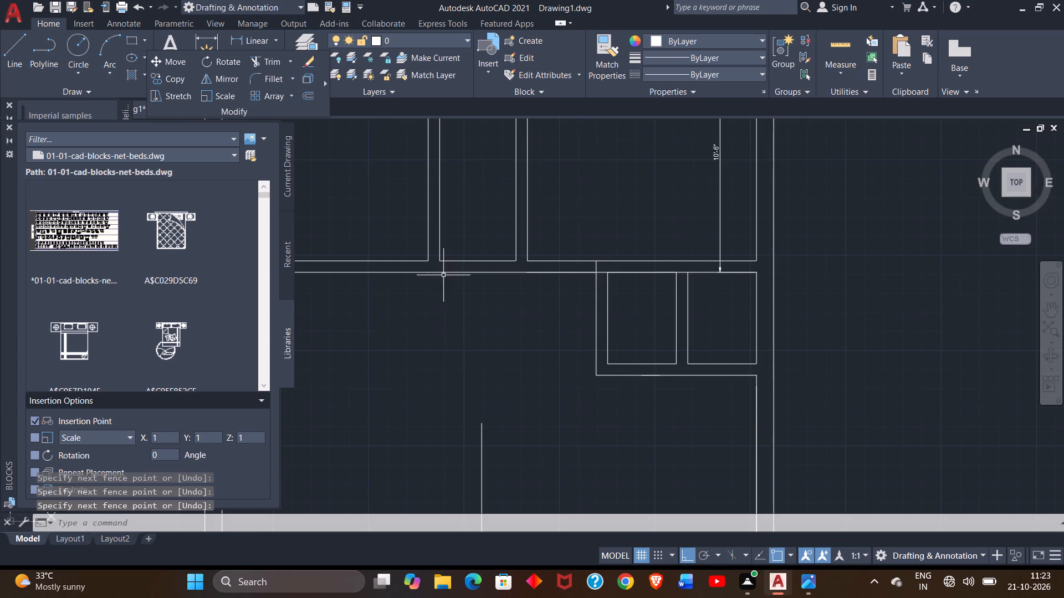
Draw a short line across the horizontal wall's thickness from the upper-left room's lower right corner to mark one door jamb.
scroll(374, 333, "down", 2, "ctrl")
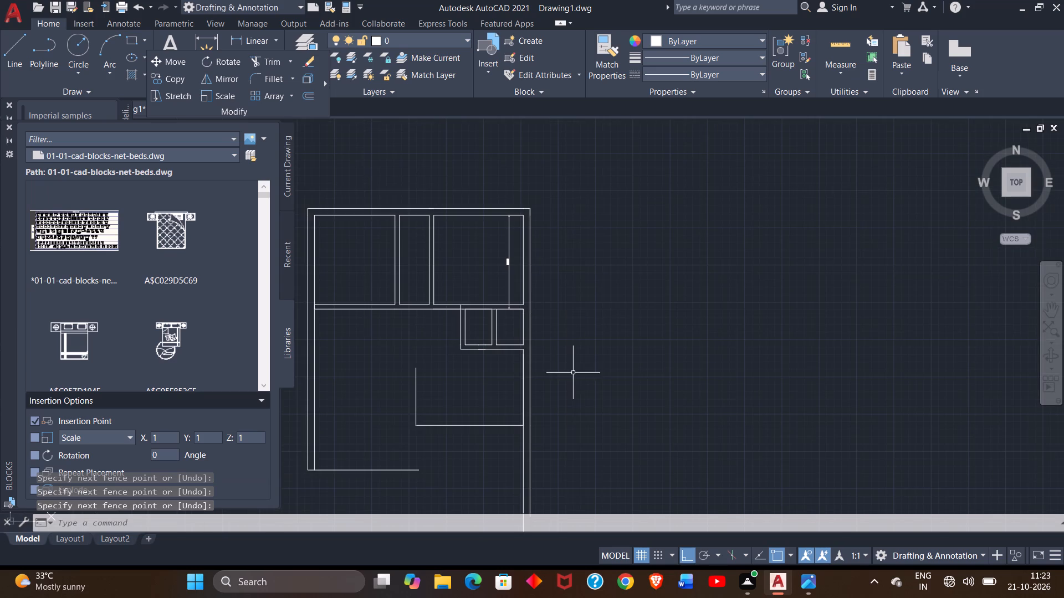
left_click(1048, 310)
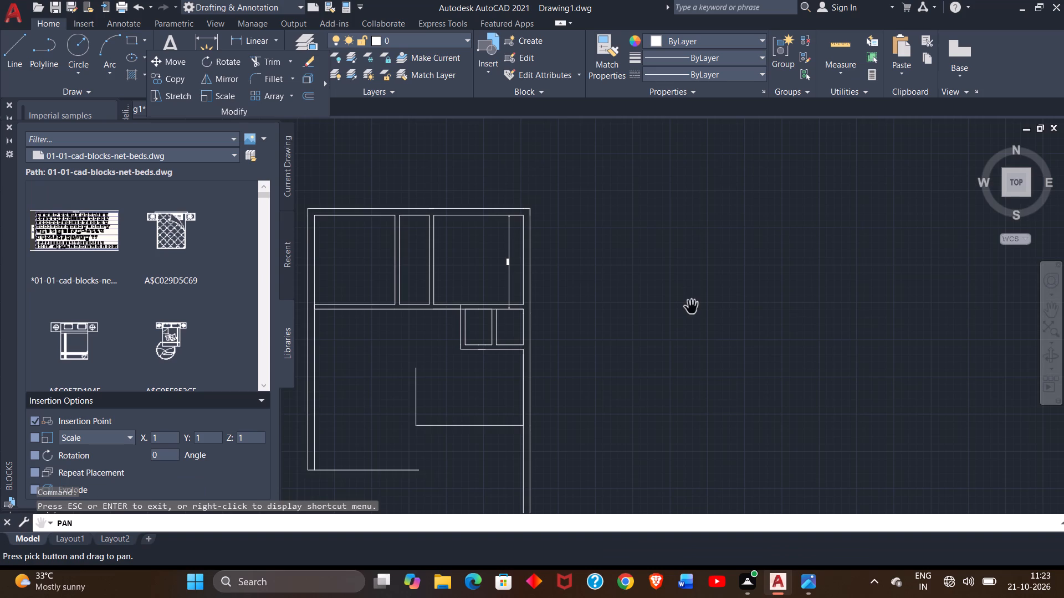
left_click_drag(691, 307, 855, 275)
left_click(855, 275)
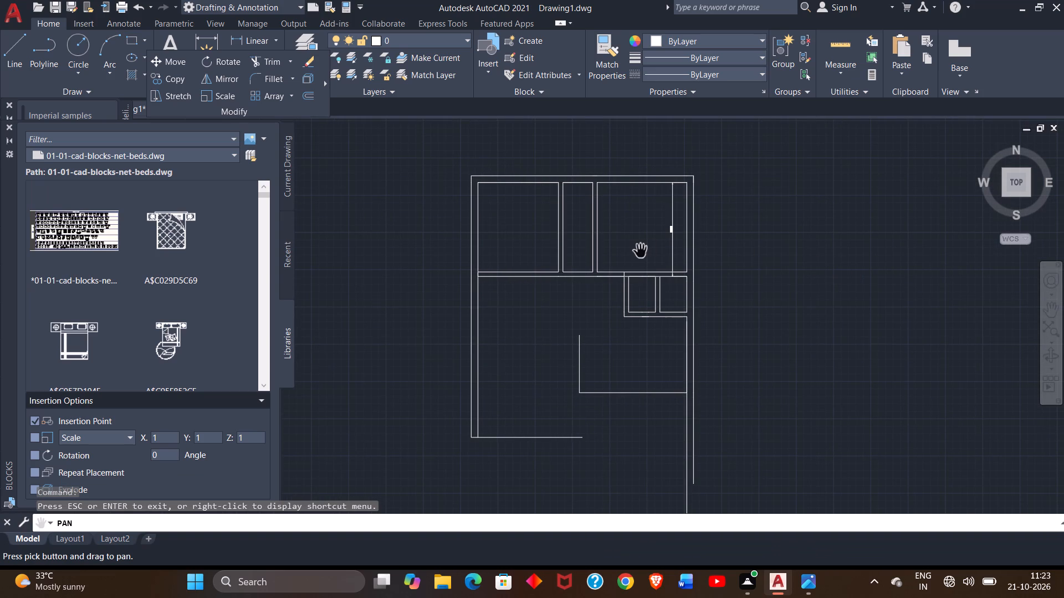
scroll(525, 257, "up", 1, "ctrl")
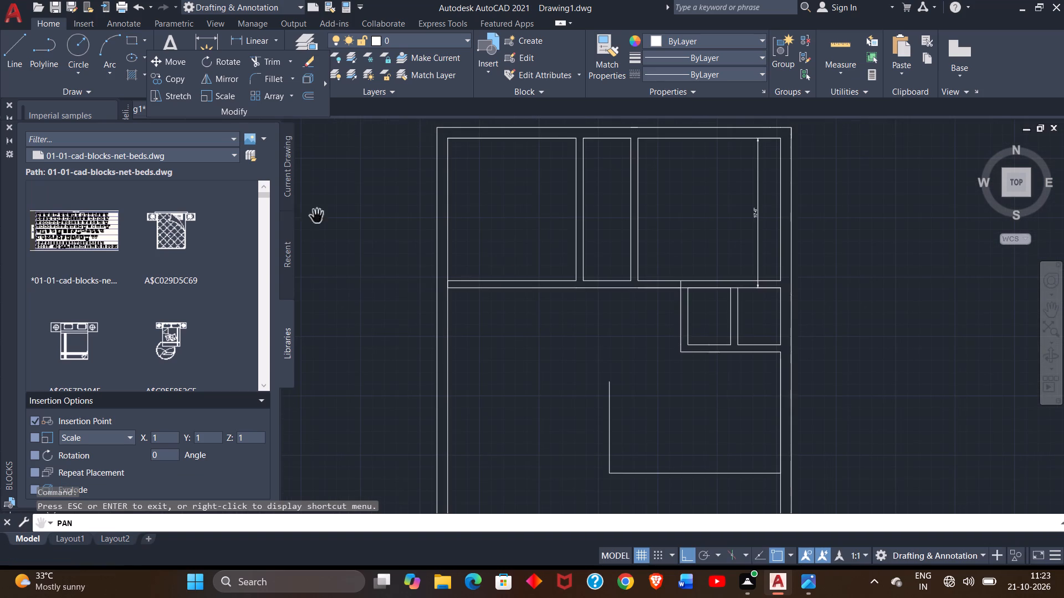
left_click(24, 69)
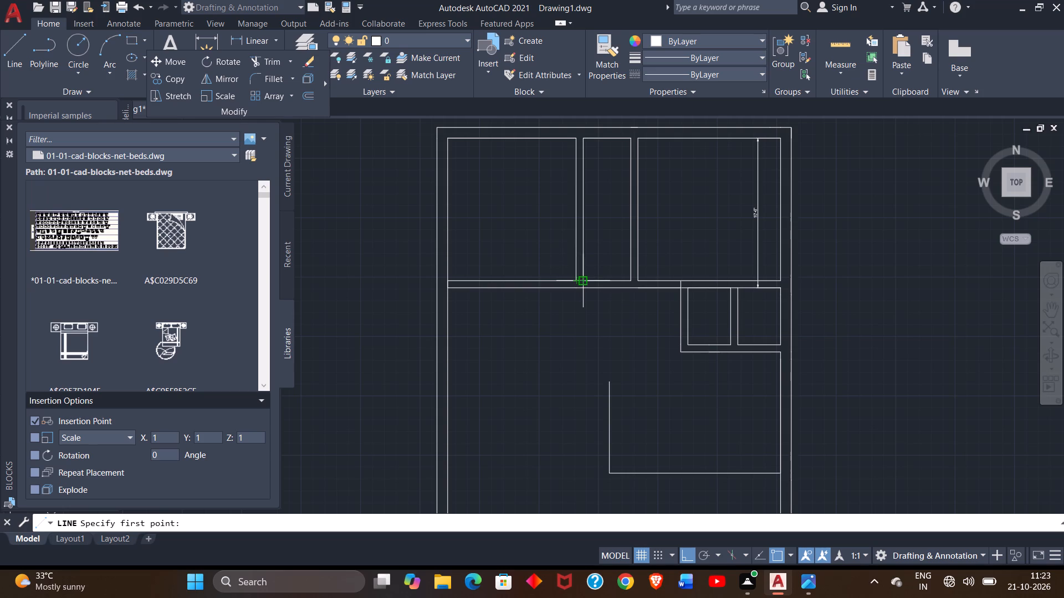
left_click_drag(577, 281, 577, 292)
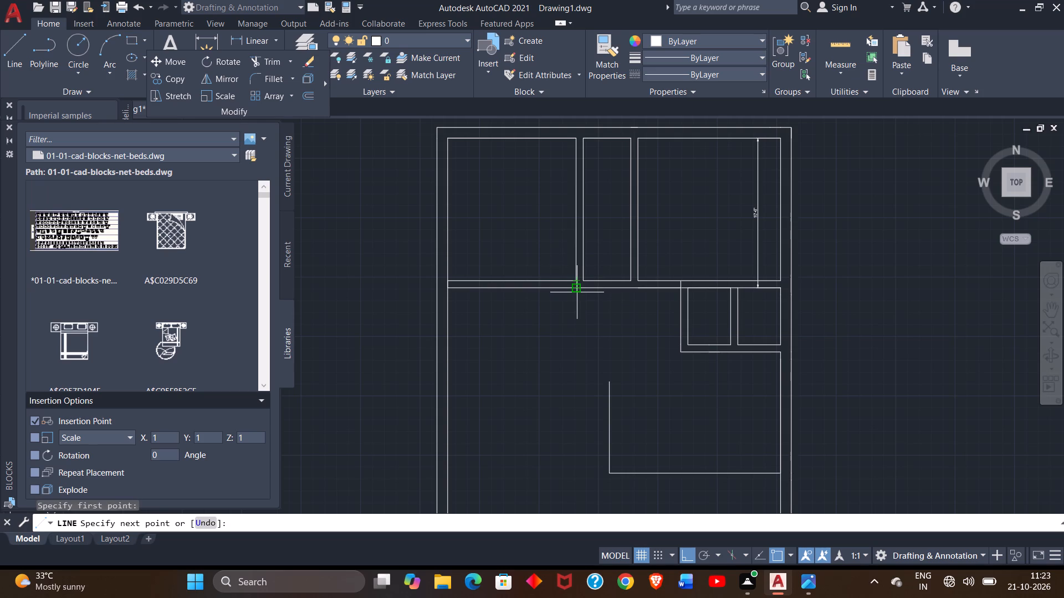
left_click(577, 292)
right_click(577, 292)
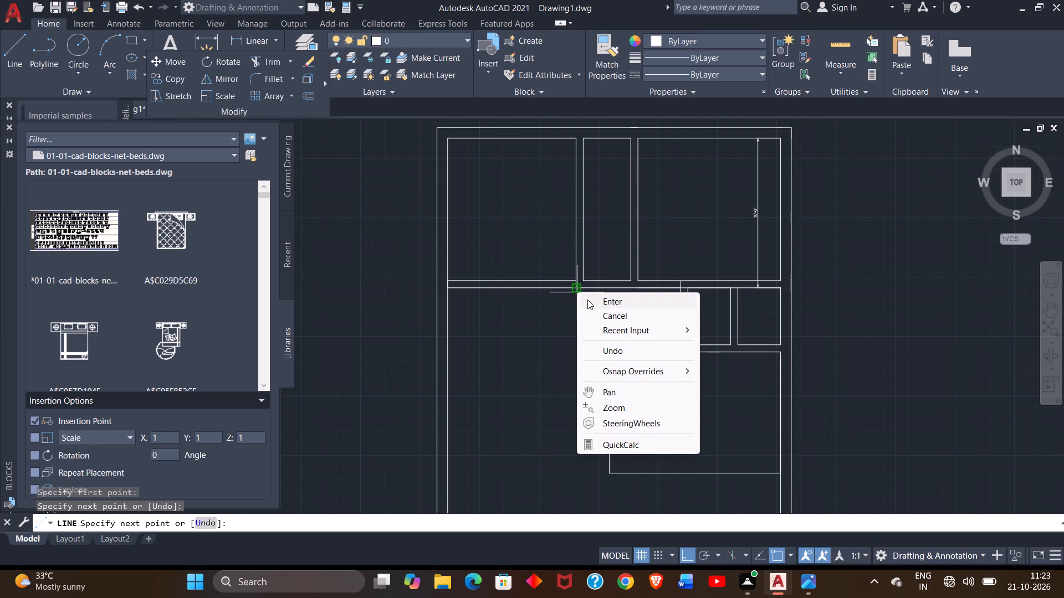
left_click(587, 300)
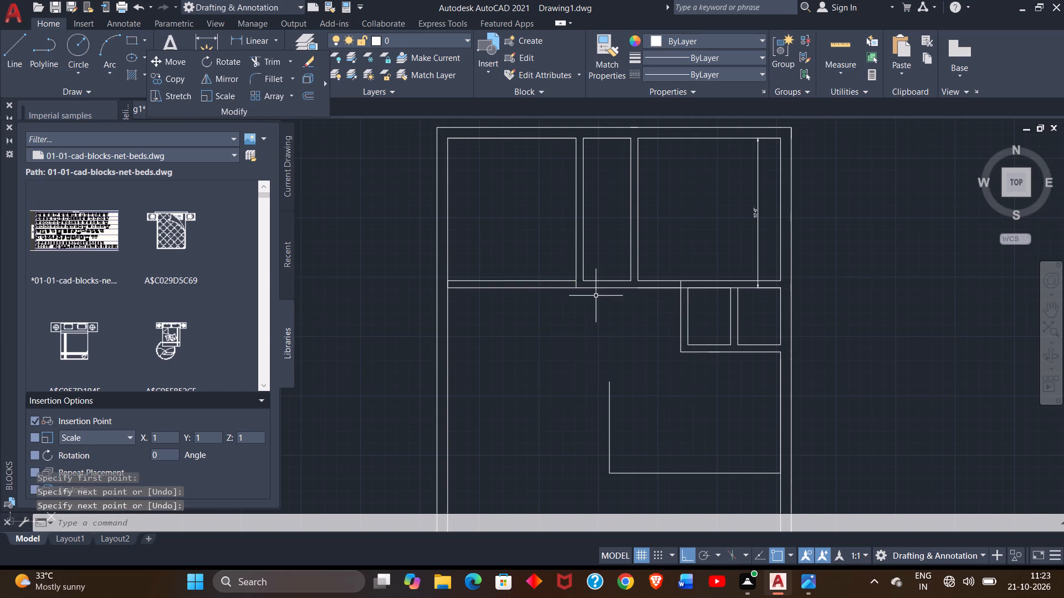
Draw a 3' line leftward along the wall's lower face from the jamb line, continuing up to the upper face as the second jamb.
scroll(596, 296, "up", 2, "ctrl")
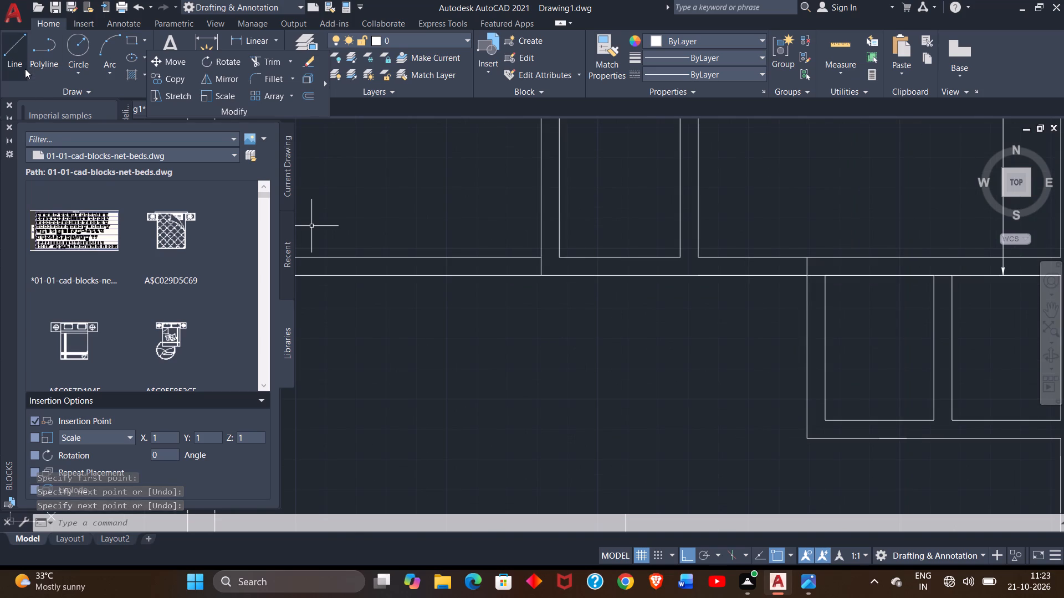
left_click(25, 69)
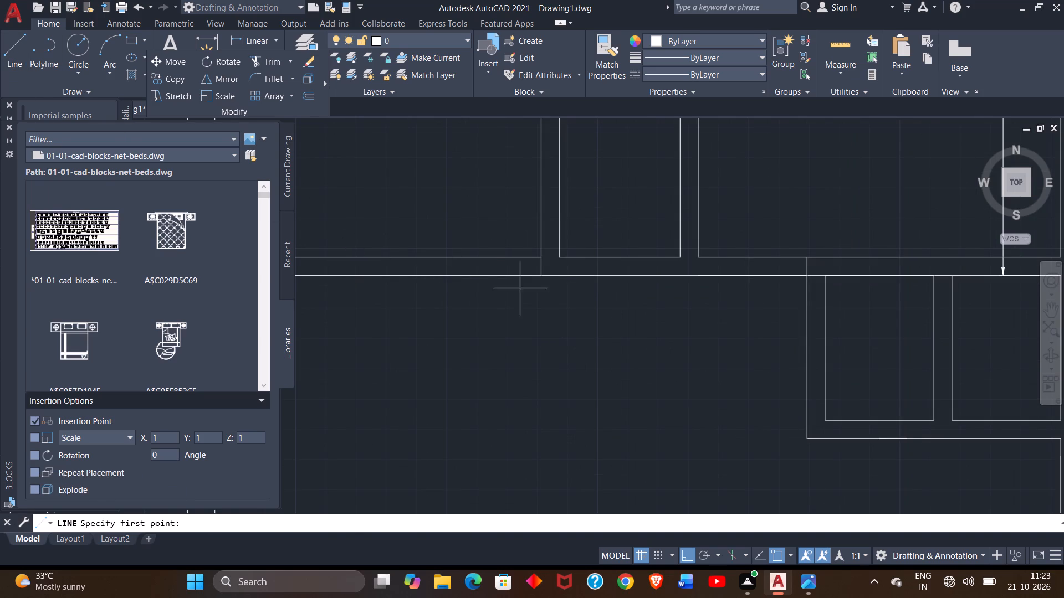
left_click_drag(538, 276, 433, 272)
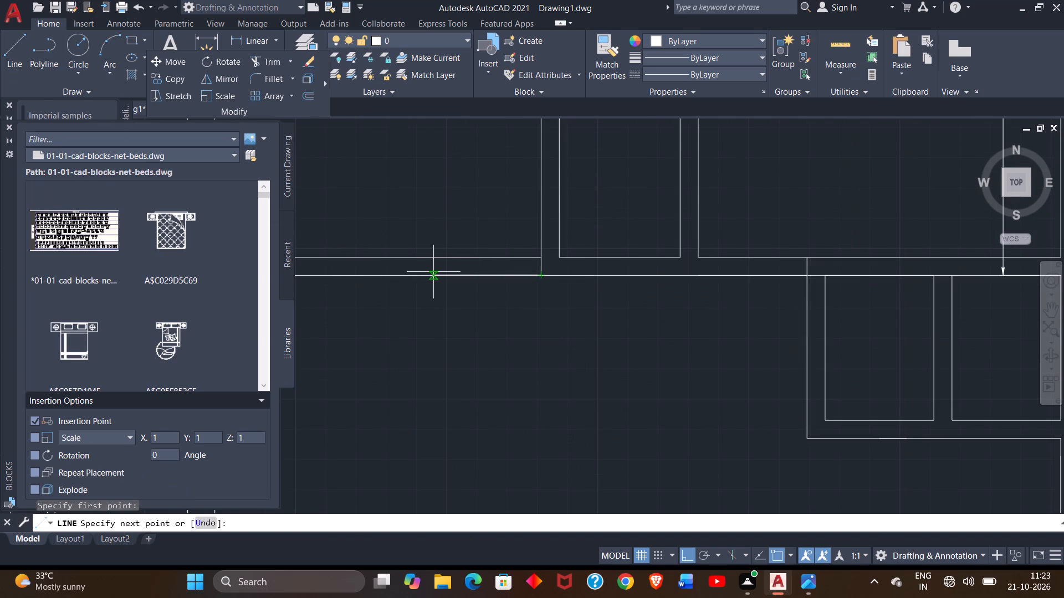
left_click_drag(433, 272, 433, 272)
type("3'")
key("Return")
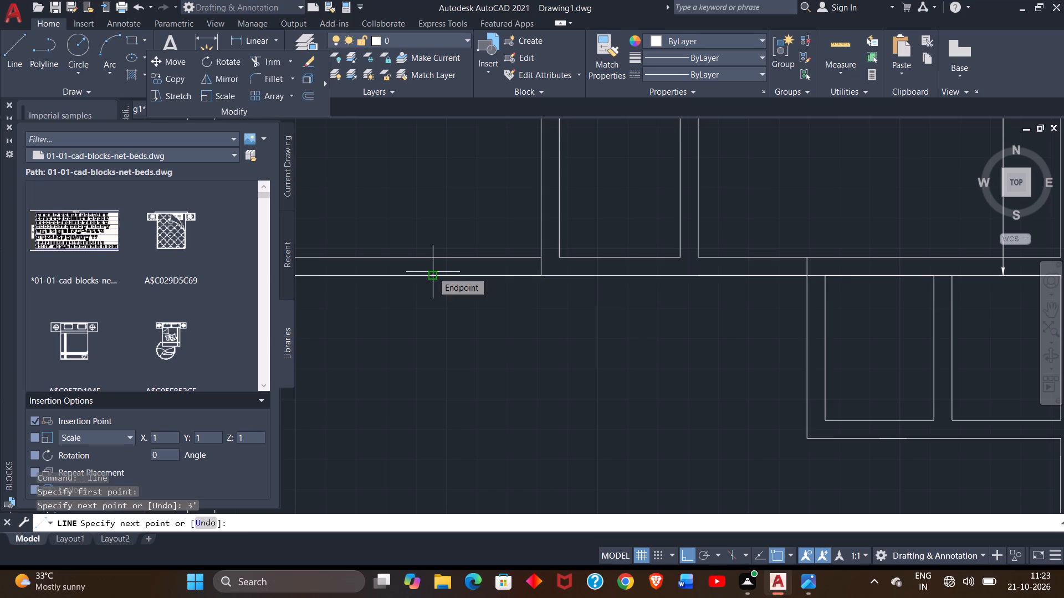
left_click(432, 255)
right_click(432, 255)
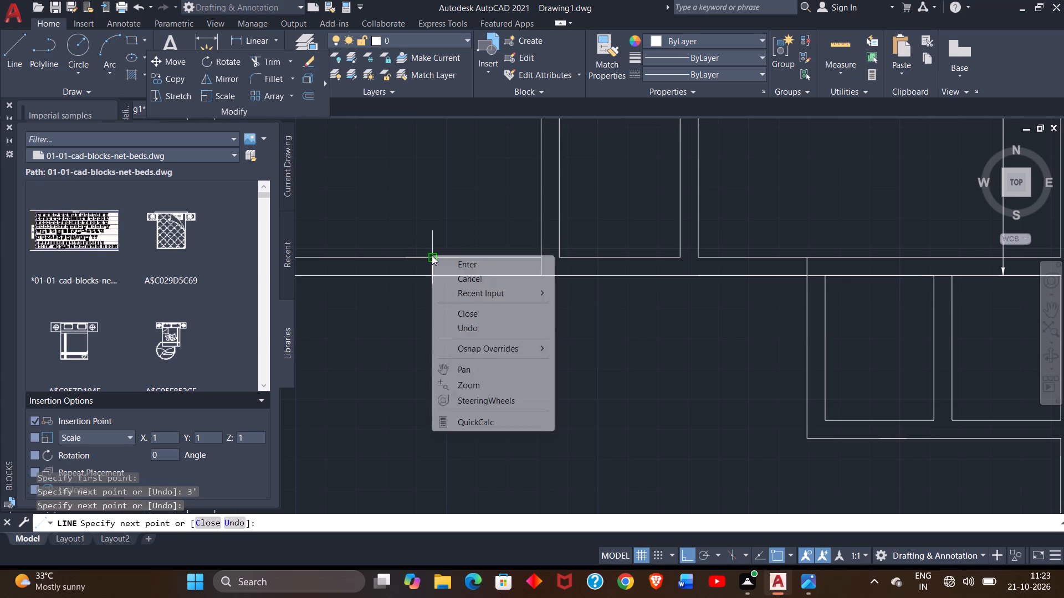
left_click(461, 264)
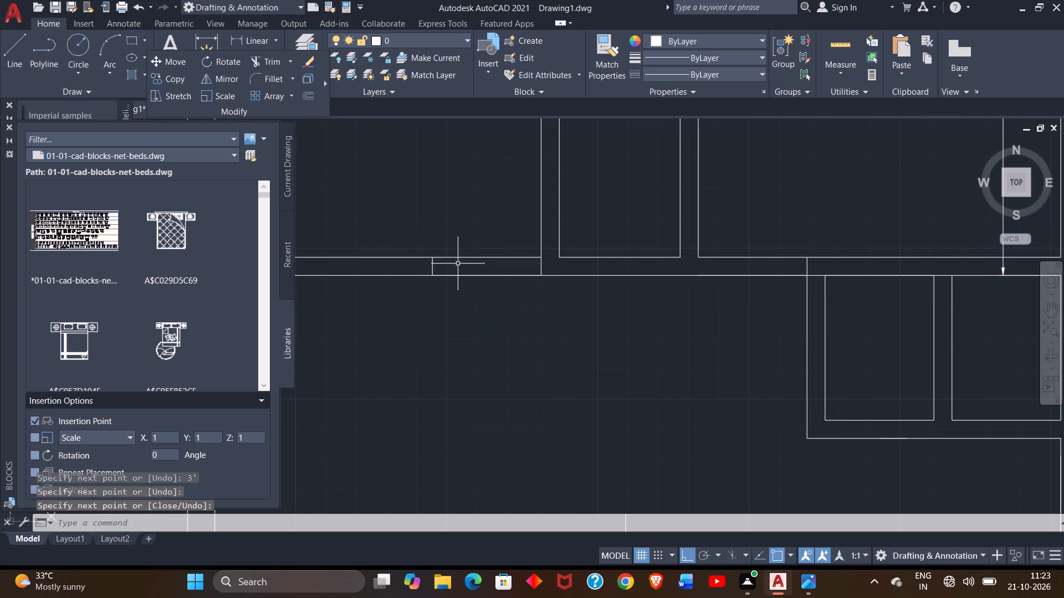
Trim both faces of the upper-left room's lower wall between the two jamb lines to open the doorway.
left_click_drag(276, 60, 418, 189)
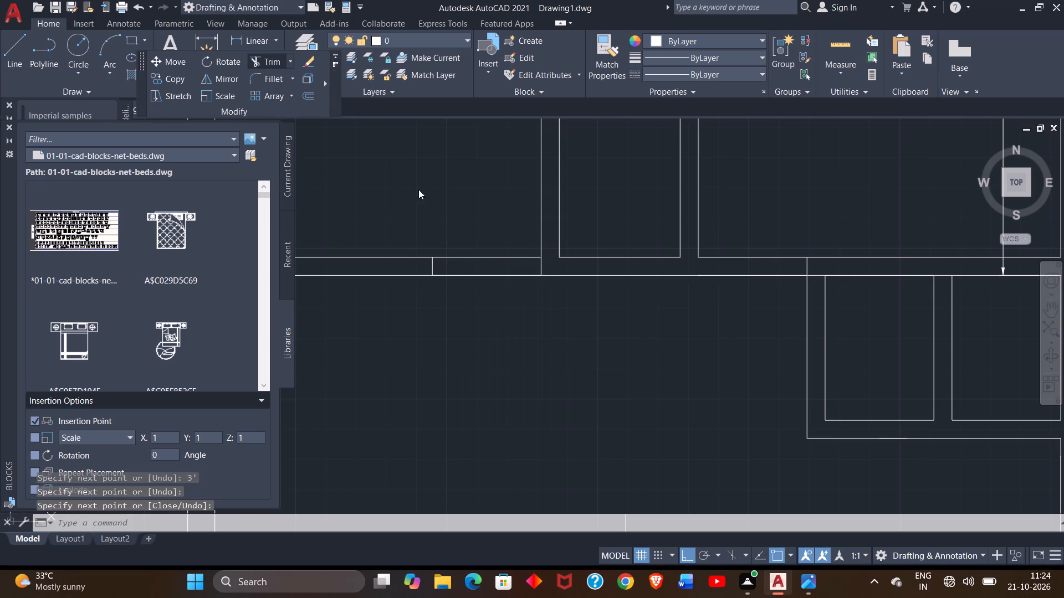
left_click_drag(418, 189, 420, 188)
left_click_drag(444, 213, 453, 304)
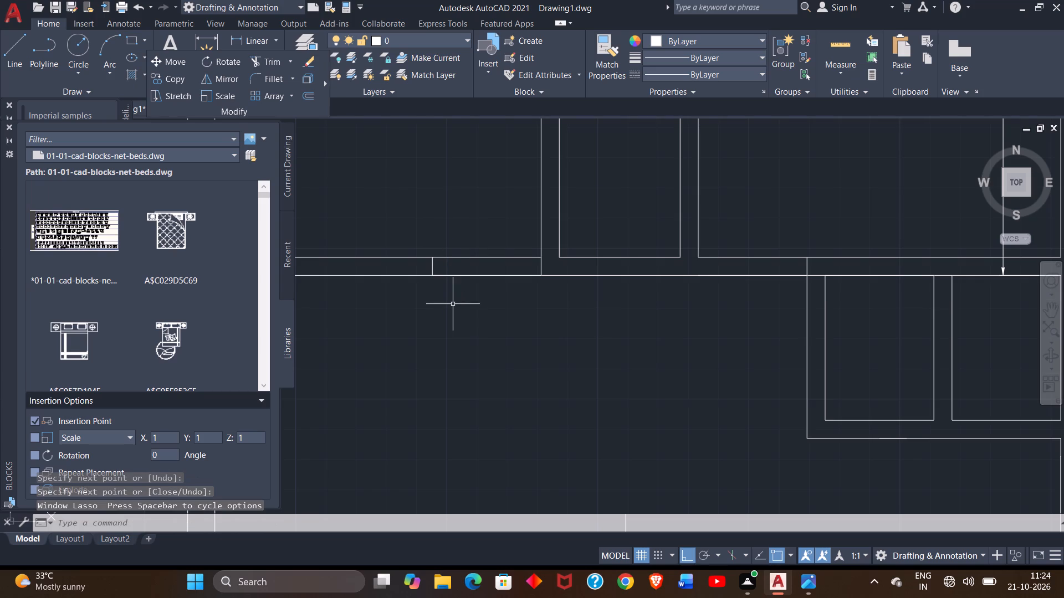
left_click(266, 63)
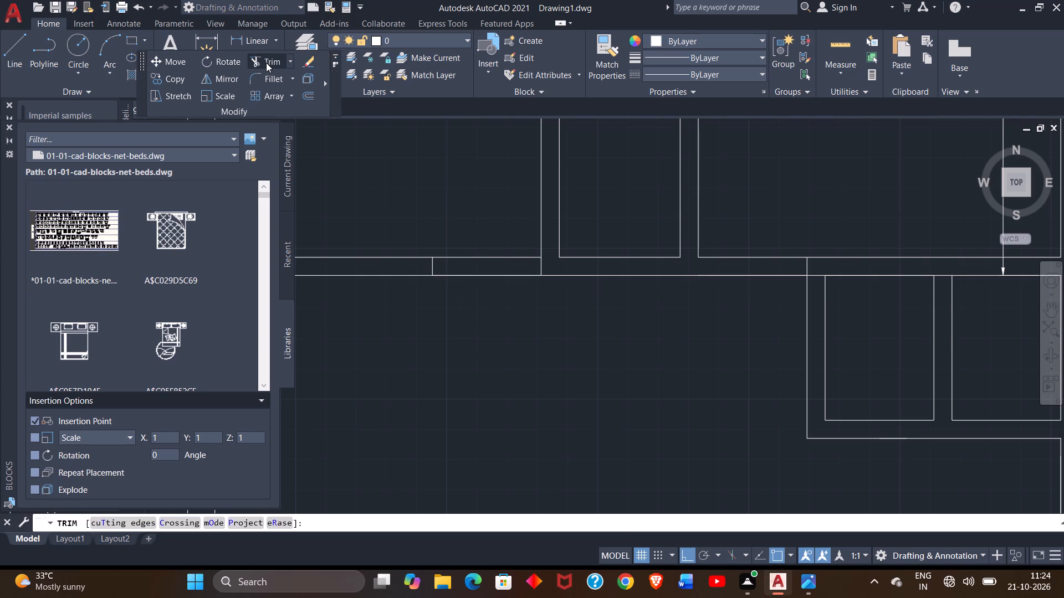
left_click_drag(485, 229, 464, 348)
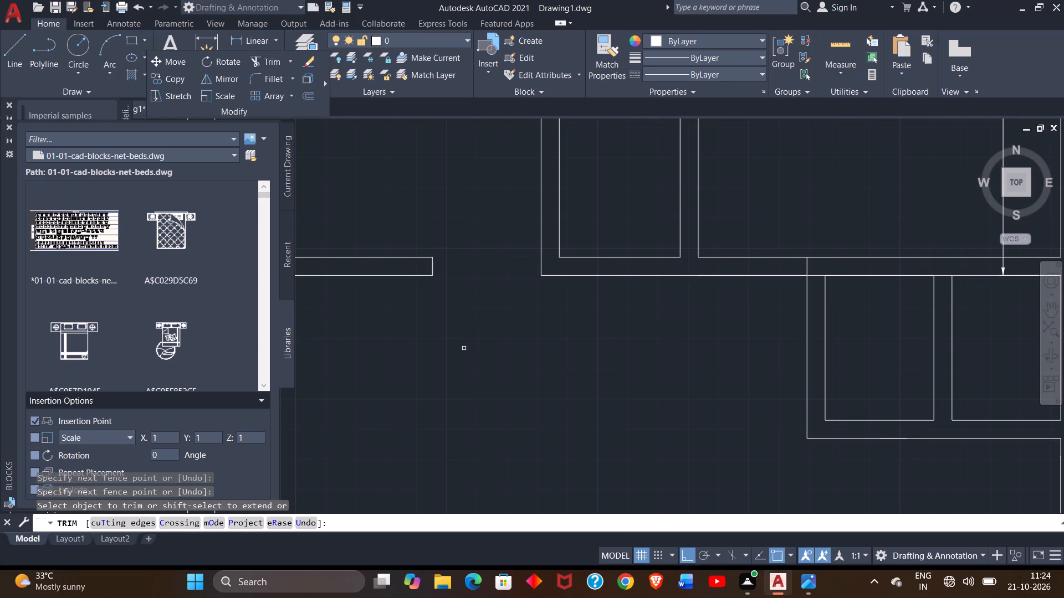
scroll(464, 348, "down", 2, "ctrl")
right_click(464, 348)
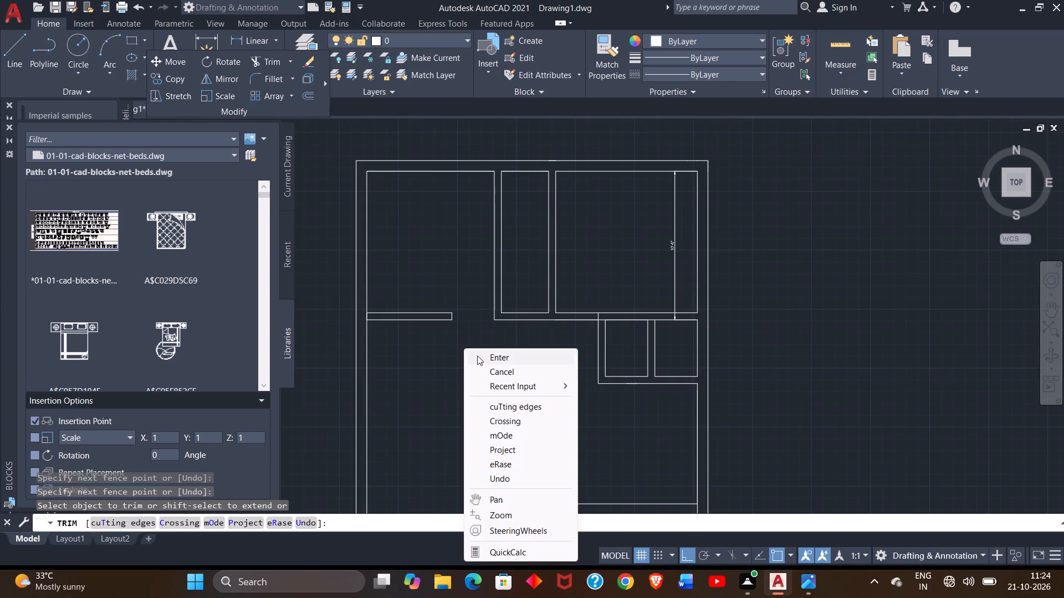
left_click(477, 357)
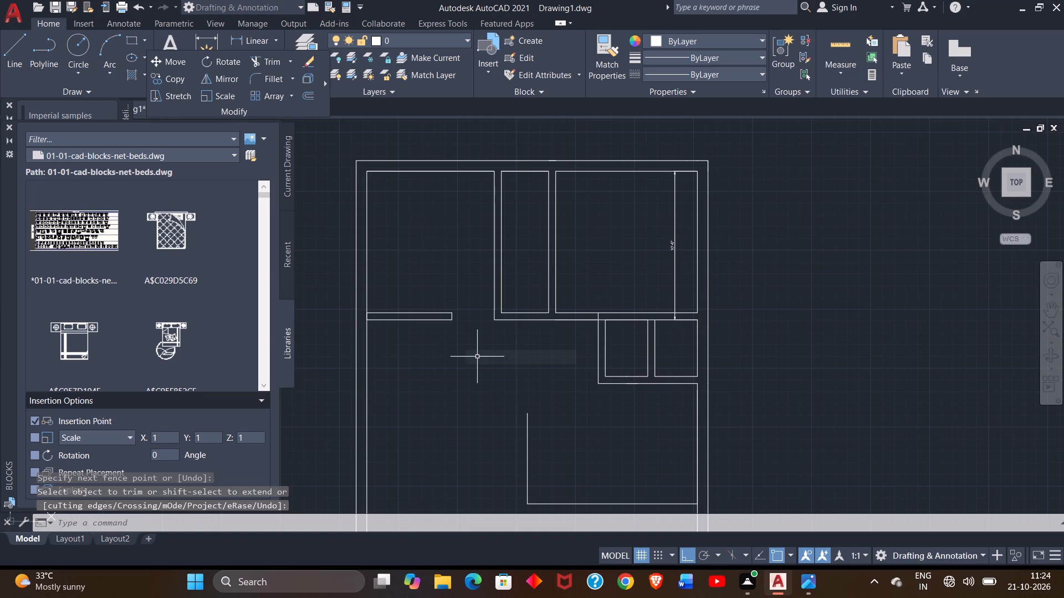
Draw a short line across the lower end of the passage's right wall to mark one door jamb.
left_click(16, 61)
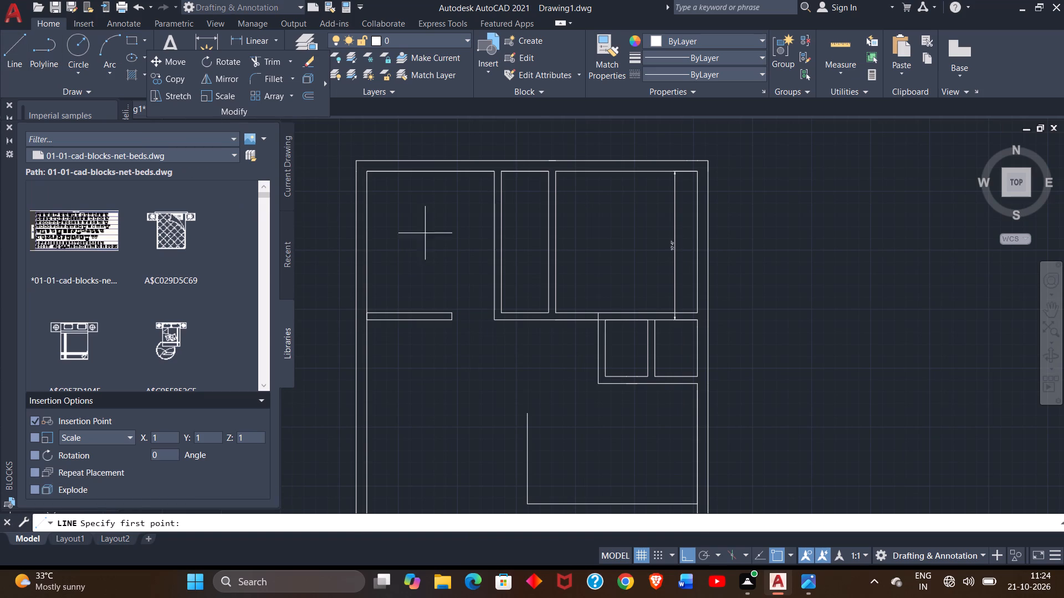
scroll(550, 306, "up", 2, "ctrl")
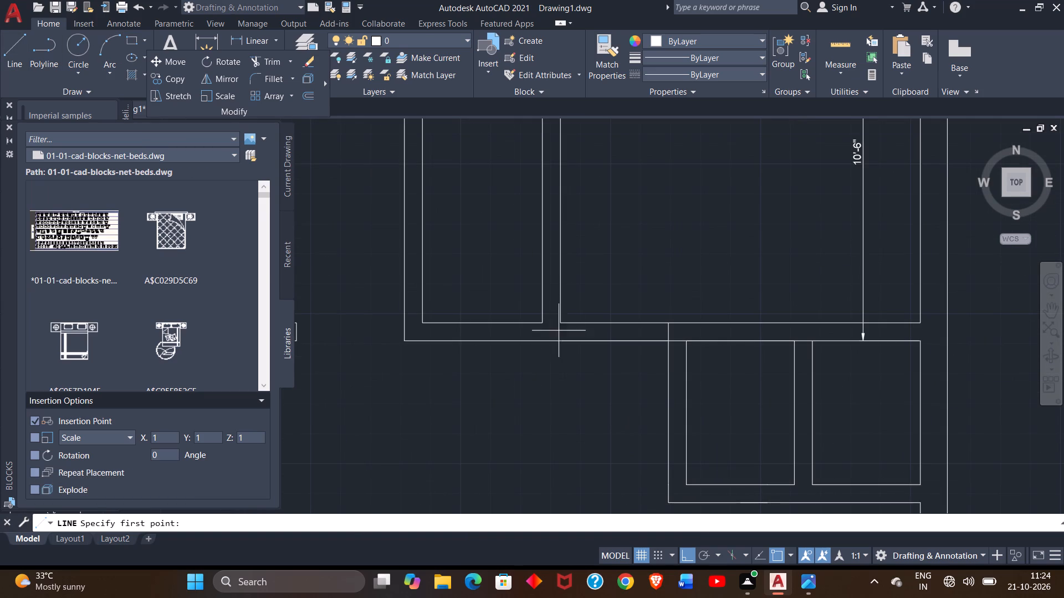
left_click_drag(562, 322, 545, 319)
left_click(545, 319)
right_click(545, 319)
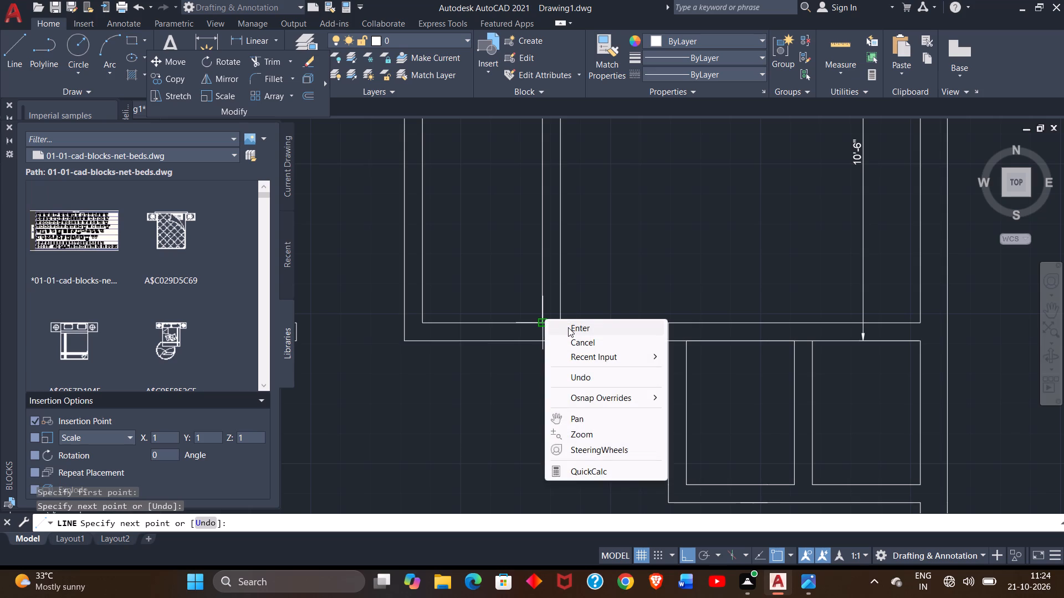
left_click(568, 327)
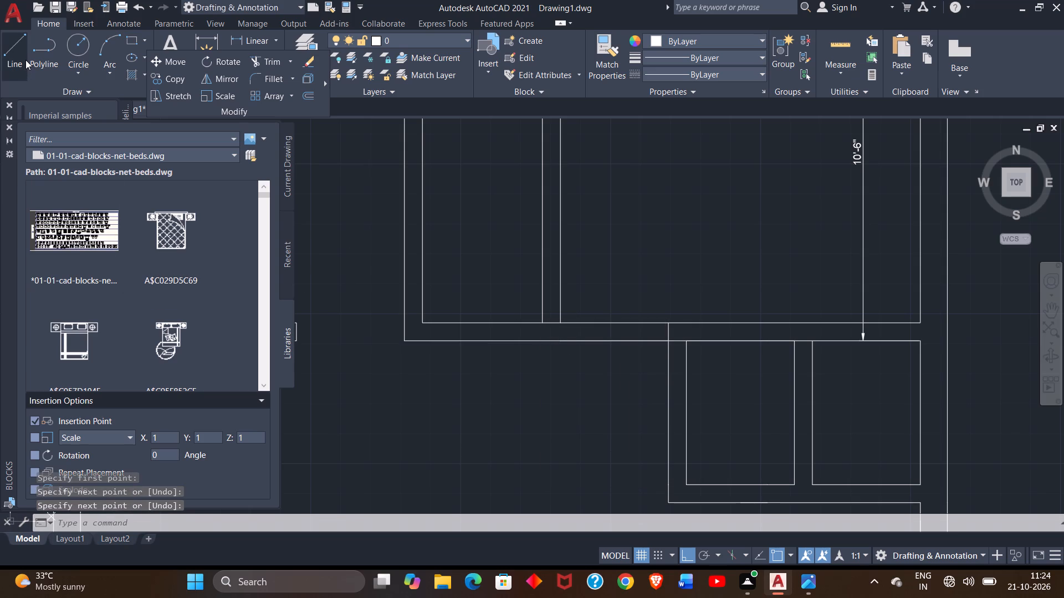
Draw a 3' line up the outer face of the passage's right wall from its lower end, continuing across to the inner face as the second jamb.
left_click(25, 60)
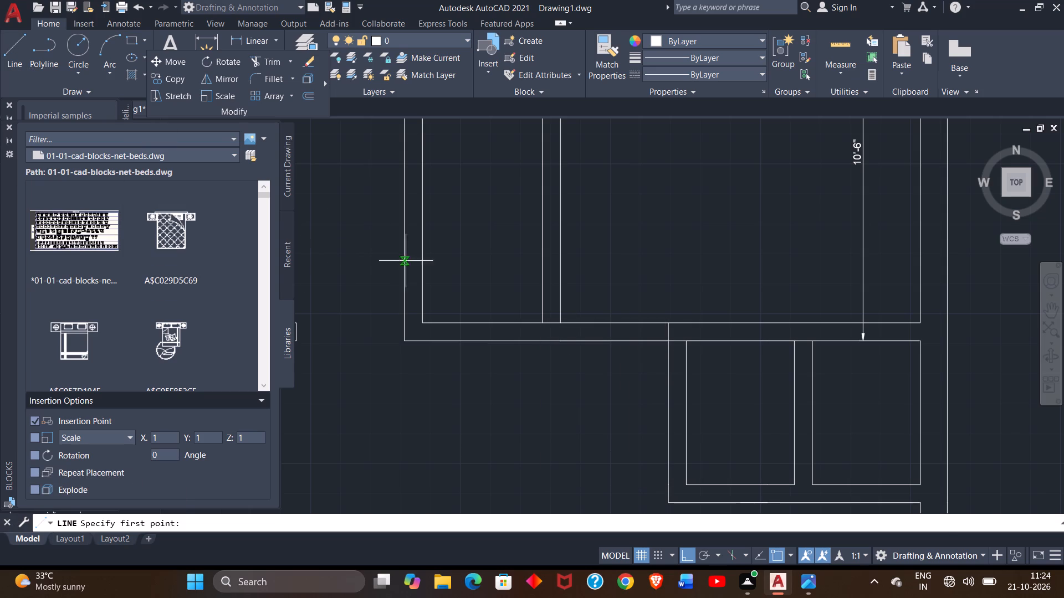
left_click(561, 322)
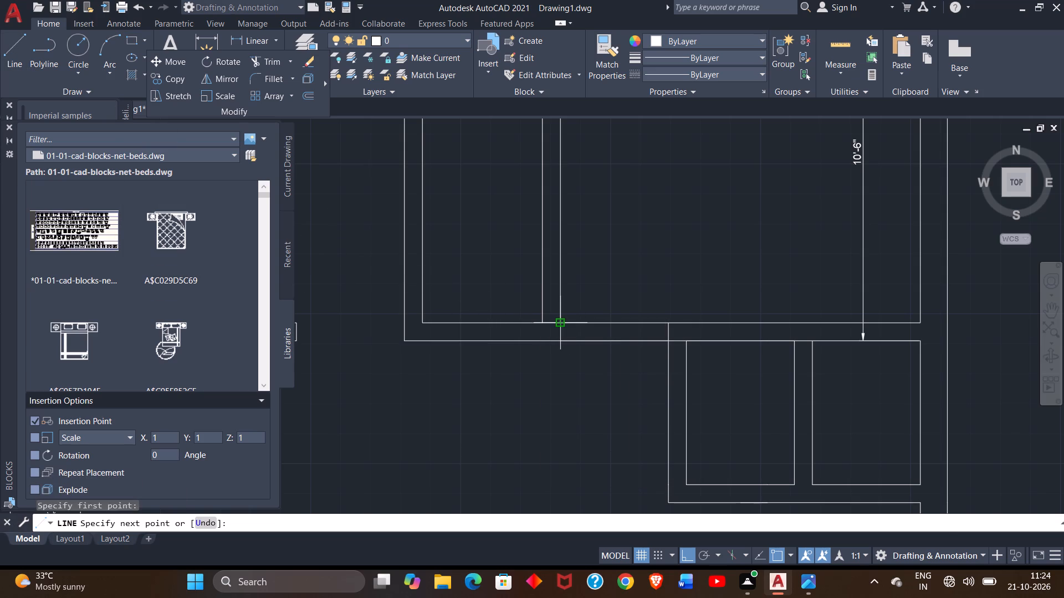
type("3'")
key("Return")
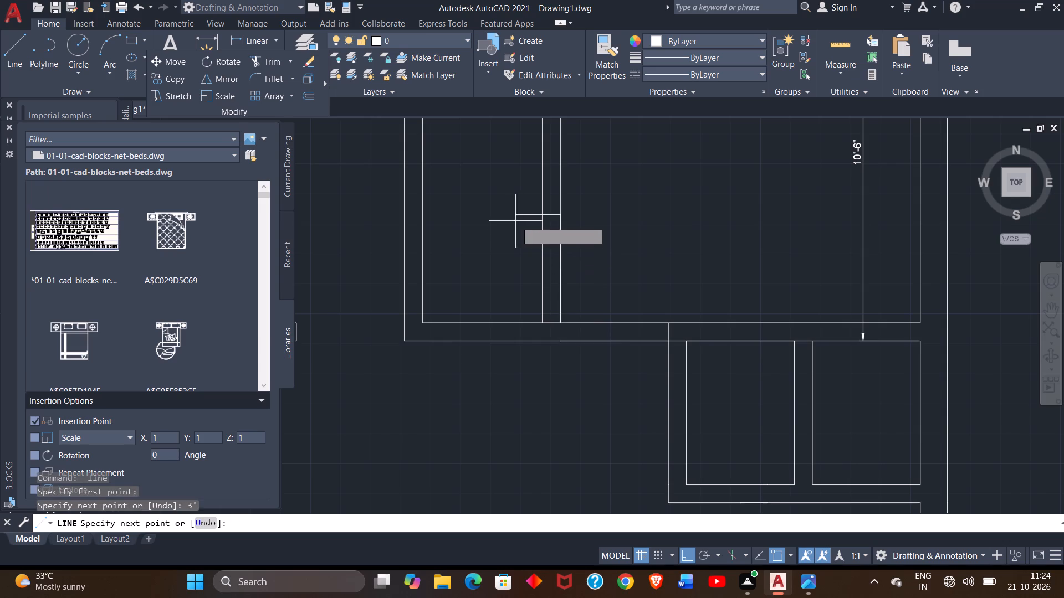
left_click(544, 213)
right_click(544, 213)
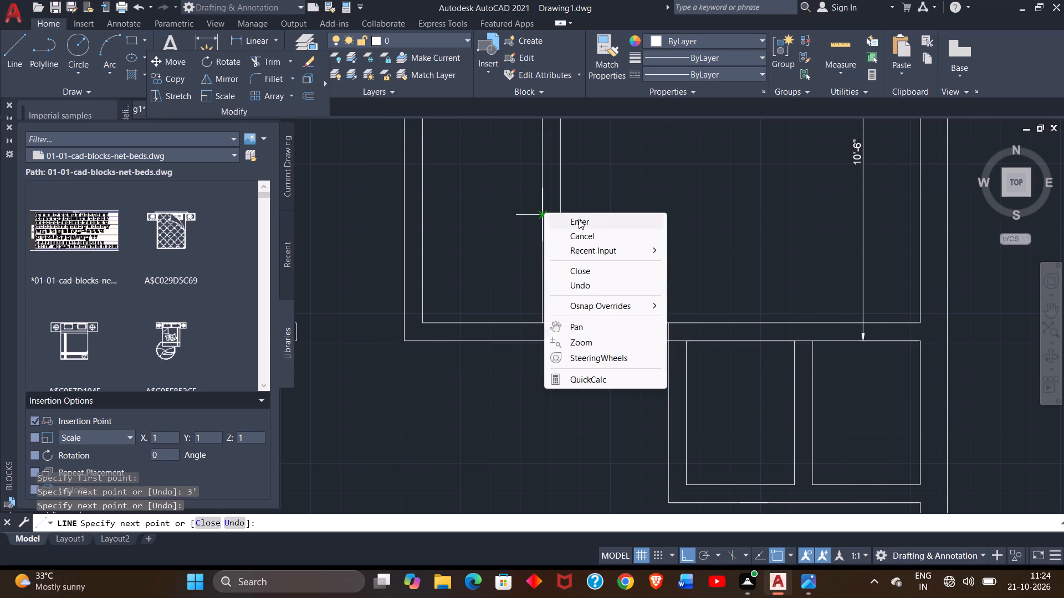
right_click(579, 220)
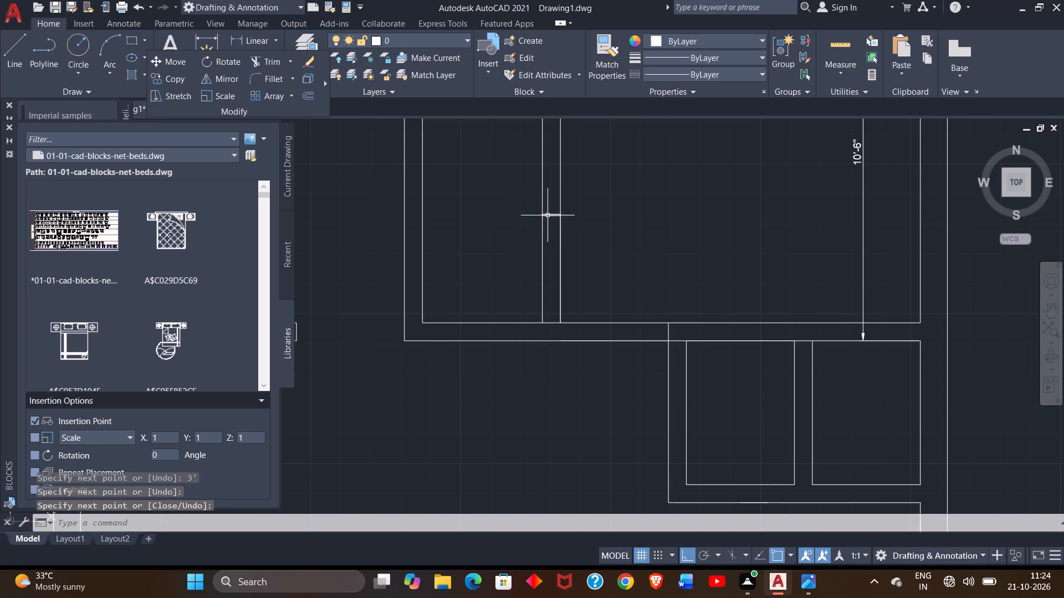
Trim both faces of the passage's right wall below the upper jamb line to open the doorway.
scroll(535, 219, "down", 2, "ctrl")
scroll(535, 219, "up", 3, "ctrl")
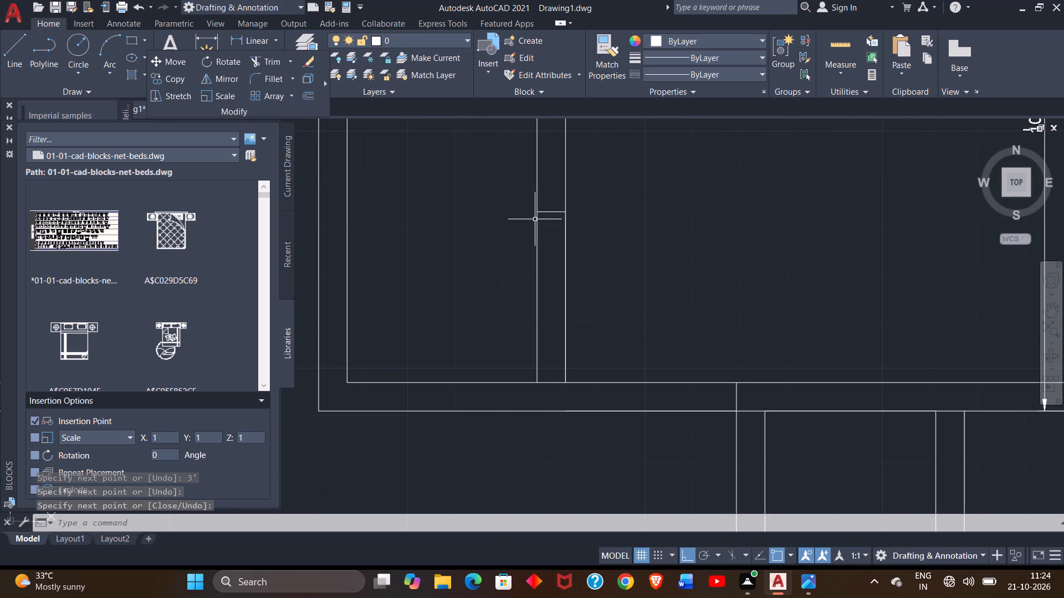
left_click(268, 58)
left_click_drag(492, 255, 697, 305)
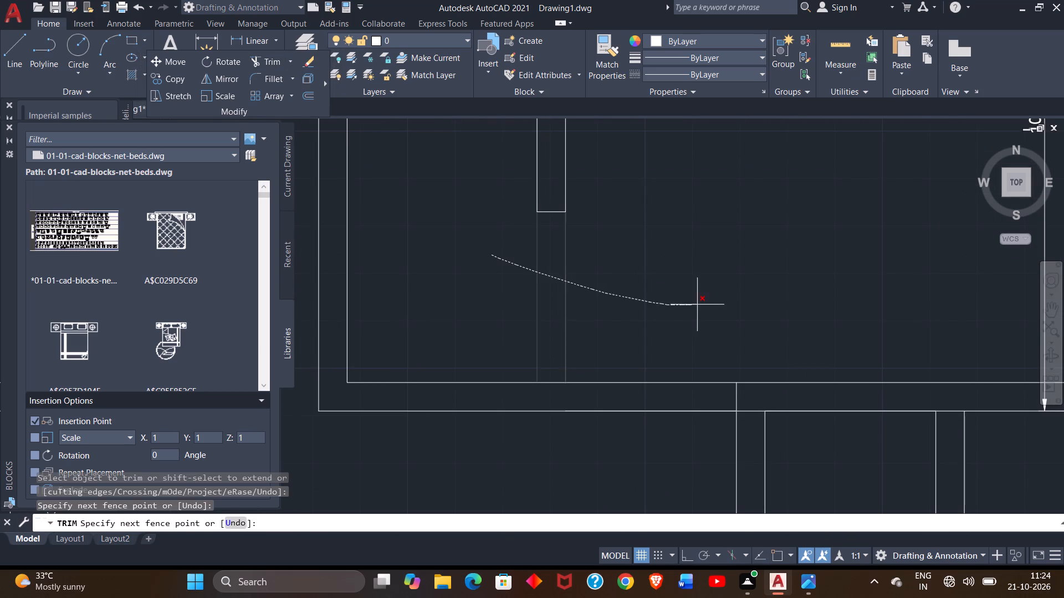
left_click_drag(697, 305, 697, 304)
left_click(697, 304)
scroll(697, 304, "down", 2, "ctrl")
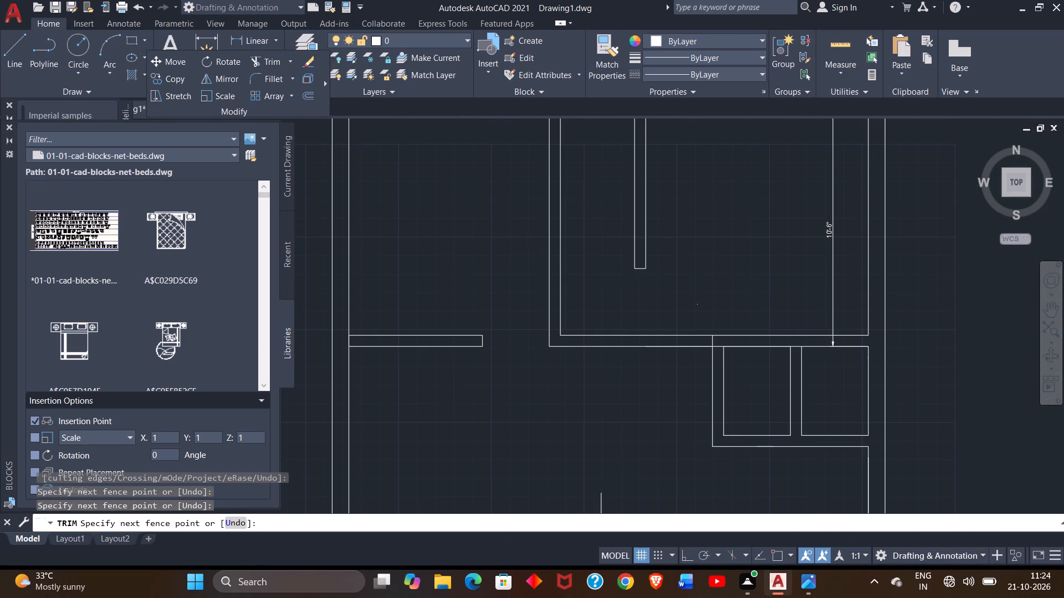
scroll(697, 305, "down", 2, "ctrl")
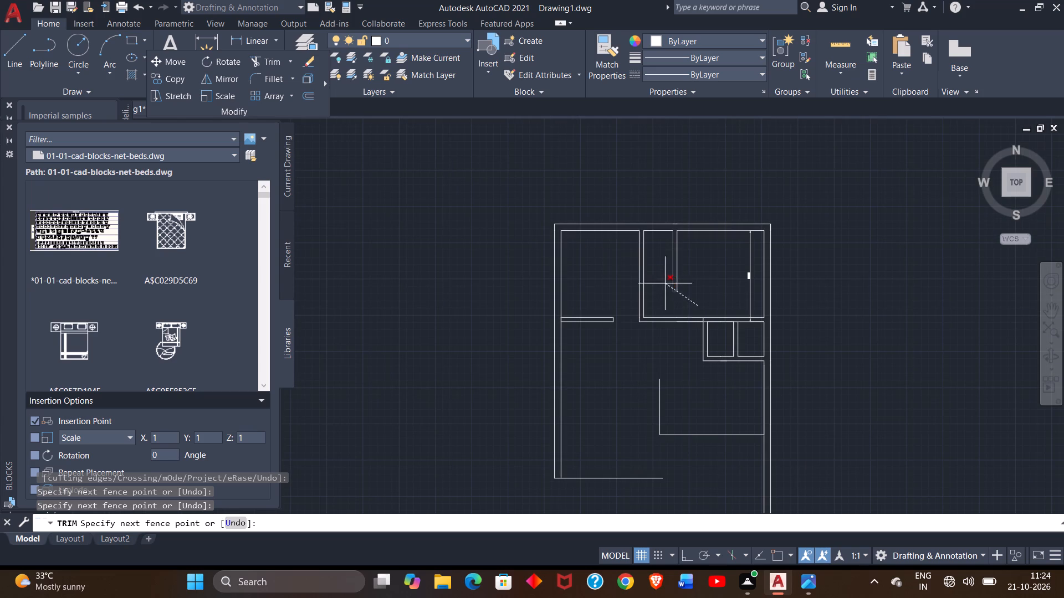
left_click(695, 307)
scroll(695, 307, "up", 2, "ctrl")
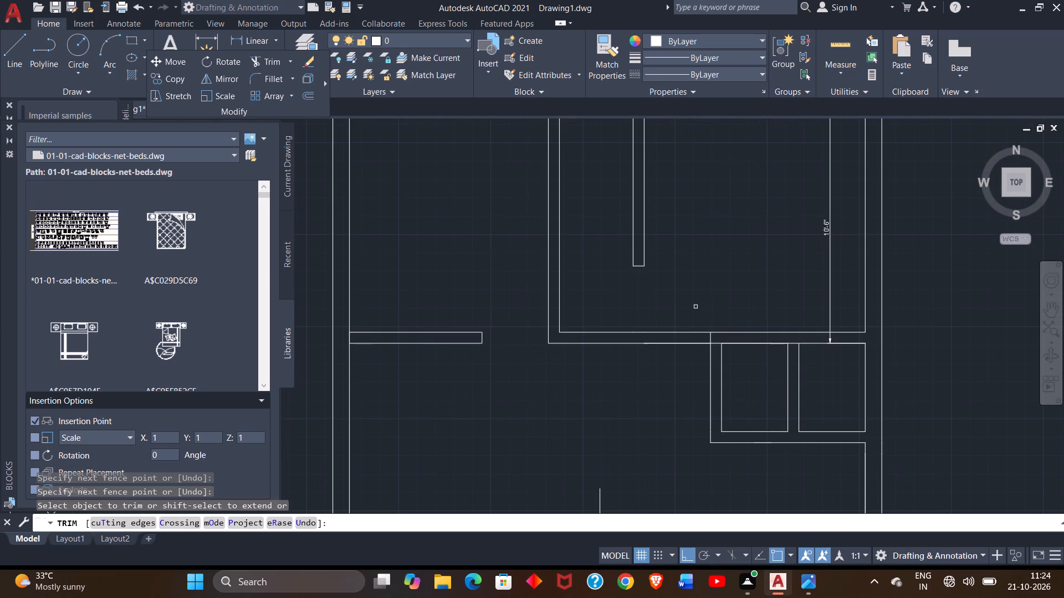
right_click(695, 307)
left_click(715, 308)
left_click(715, 308)
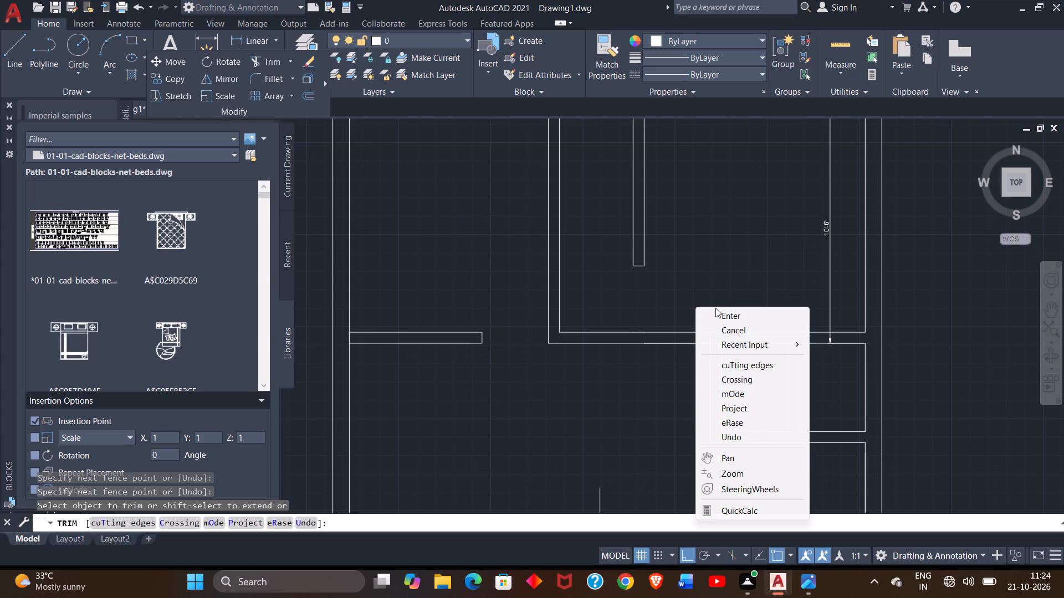
left_click(730, 319)
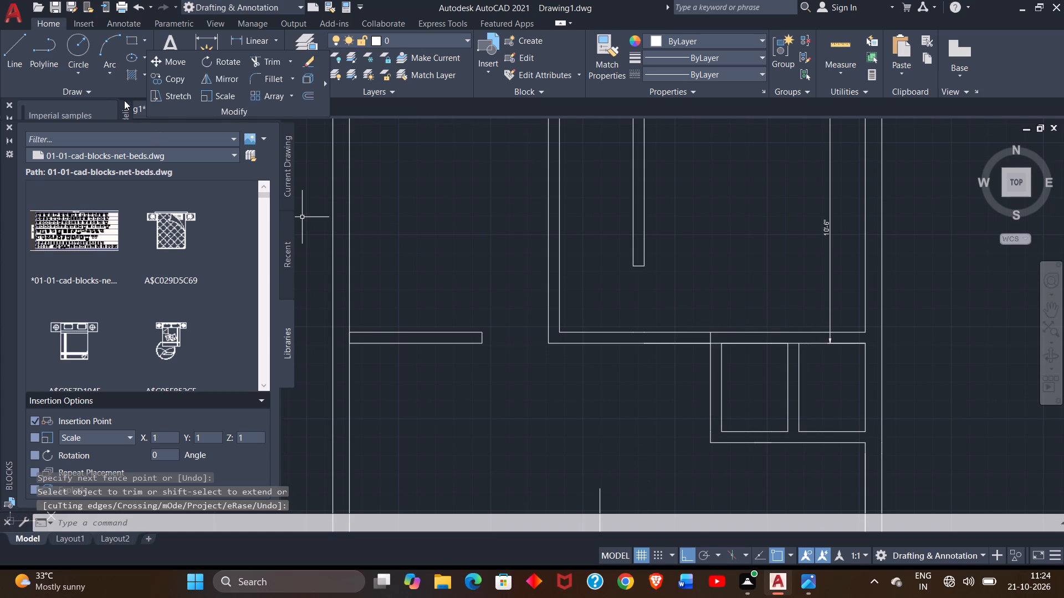
Draw a line 7' up from the passage's lower-left inner corner, continuing horizontally across to the inner face of its right wall.
left_click_drag(24, 67, 393, 319)
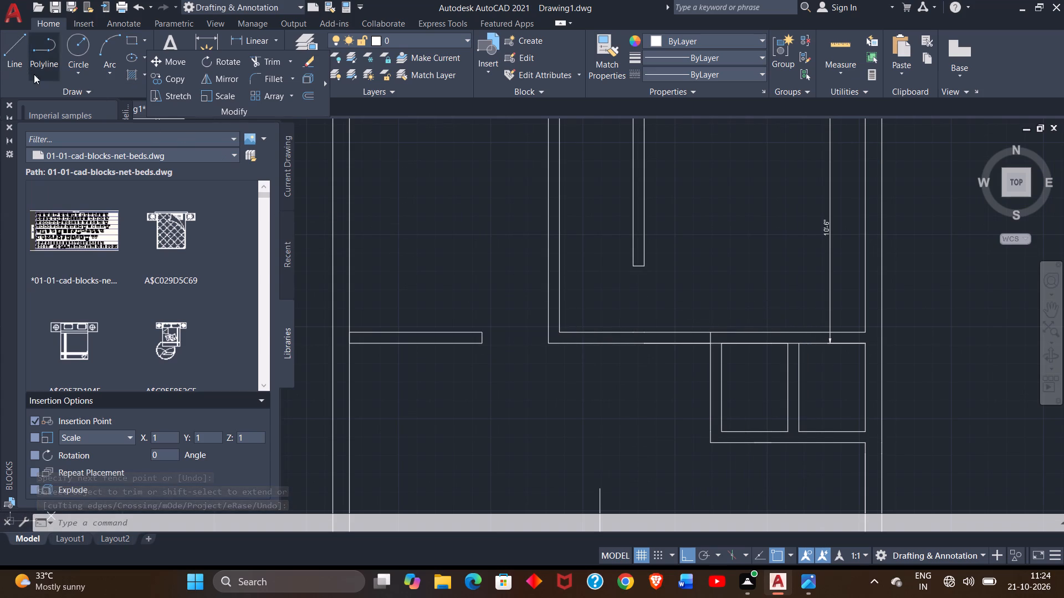
left_click(12, 65)
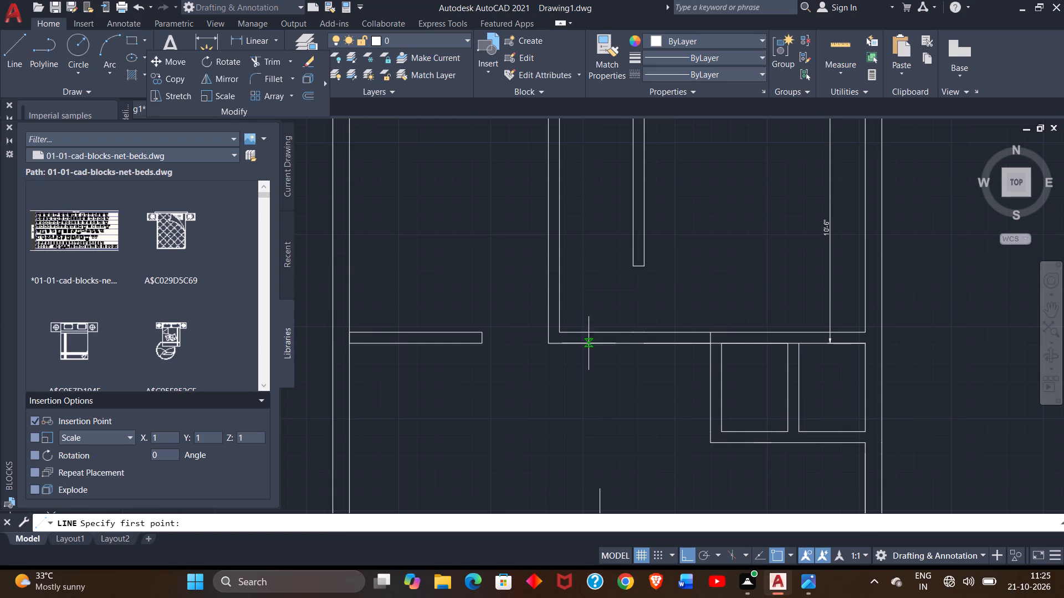
left_click_drag(562, 328, 582, 211)
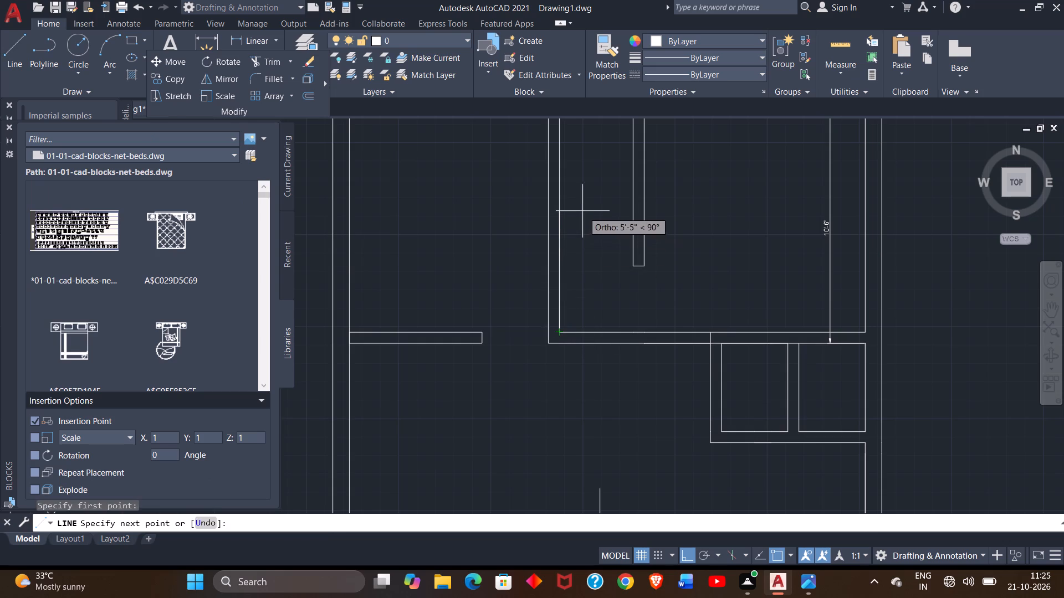
left_click_drag(582, 211, 566, 192)
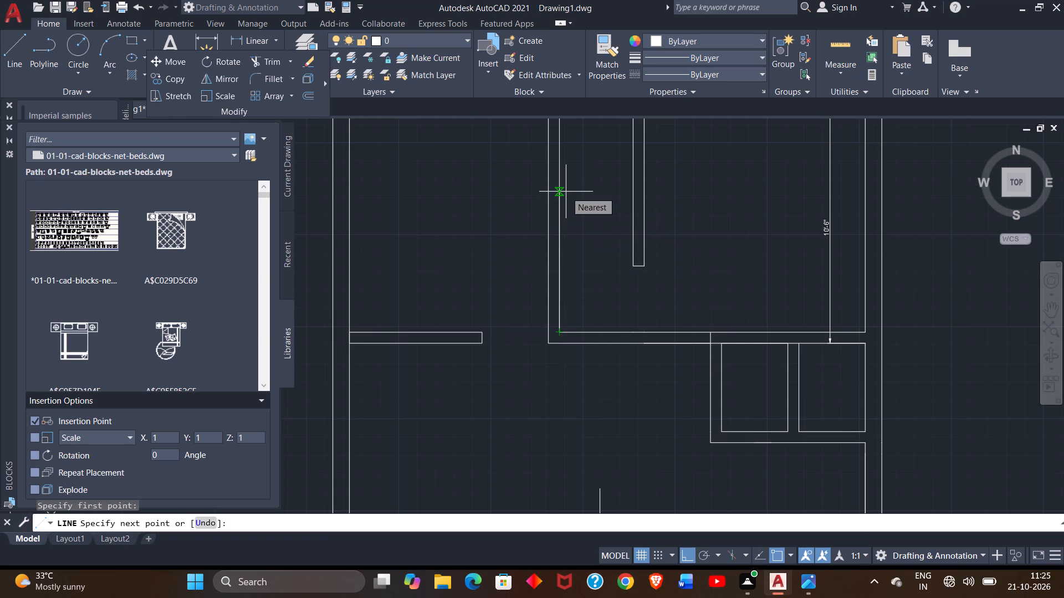
type("7'")
key("Return")
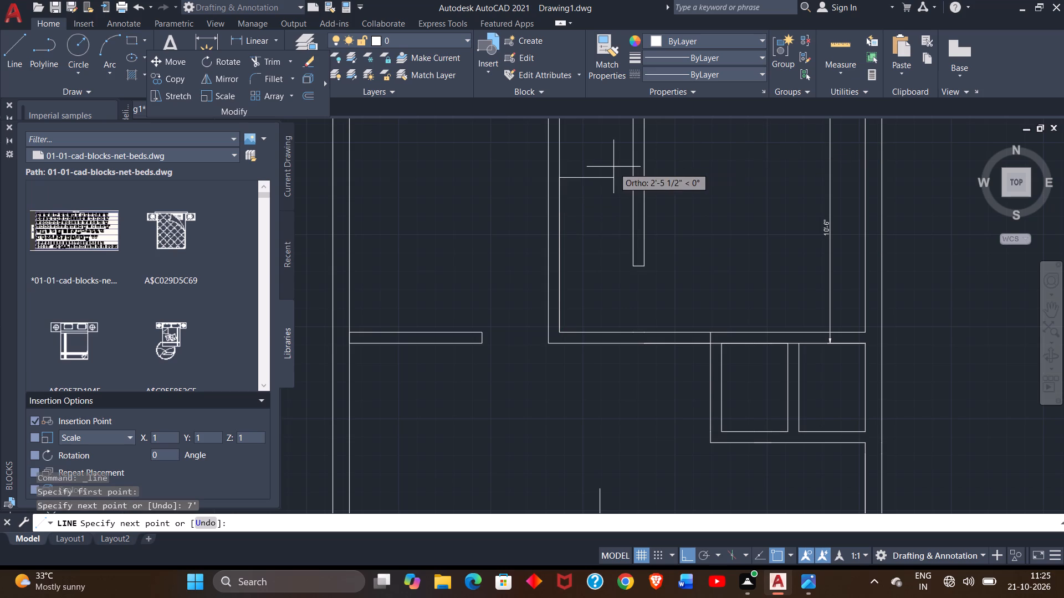
scroll(613, 167, "down", 3, "ctrl")
scroll(613, 167, "up", 5, "ctrl")
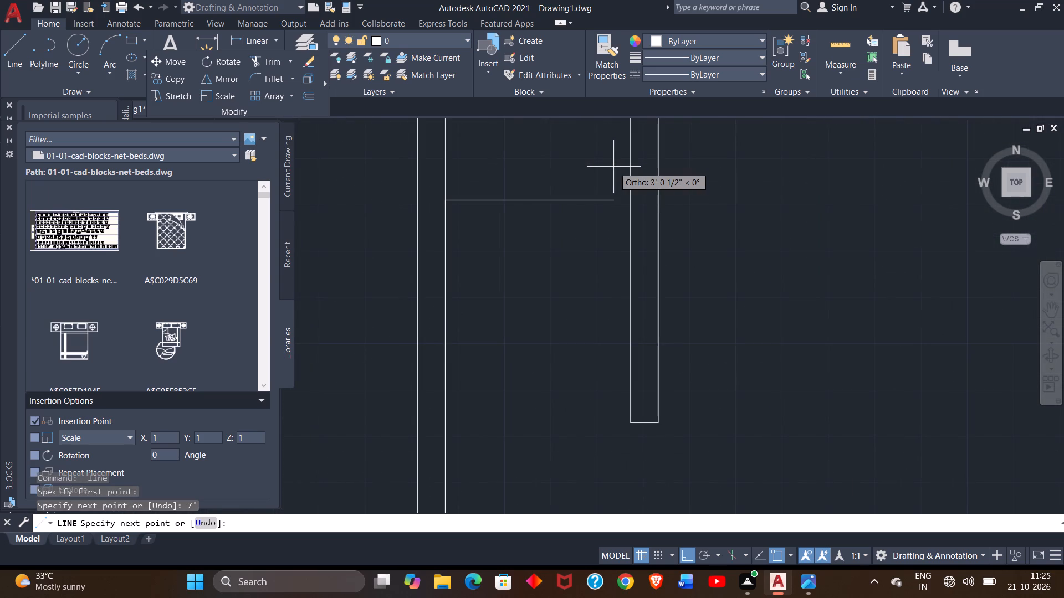
left_click(630, 204)
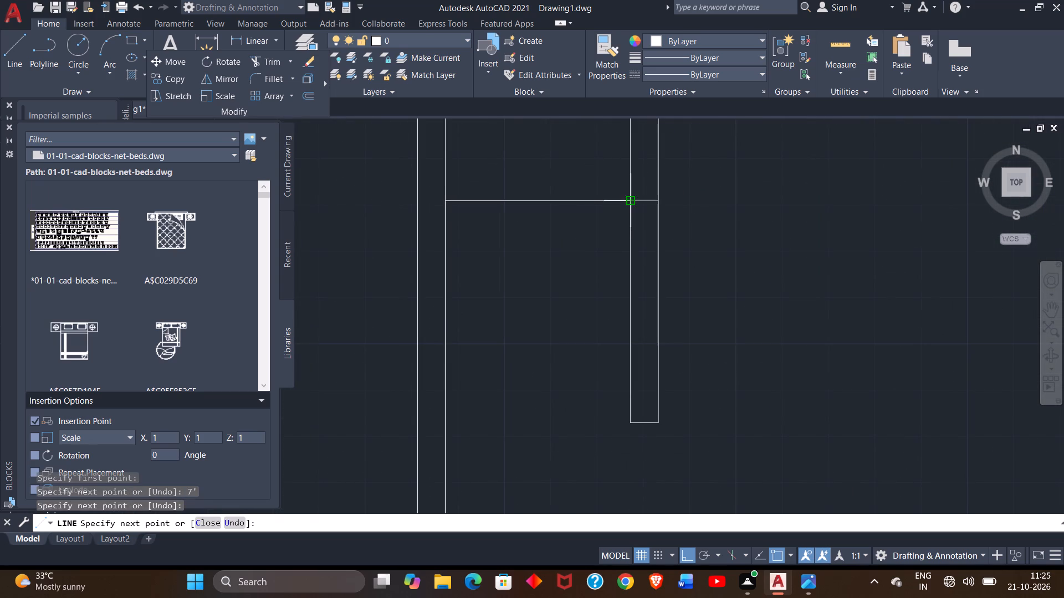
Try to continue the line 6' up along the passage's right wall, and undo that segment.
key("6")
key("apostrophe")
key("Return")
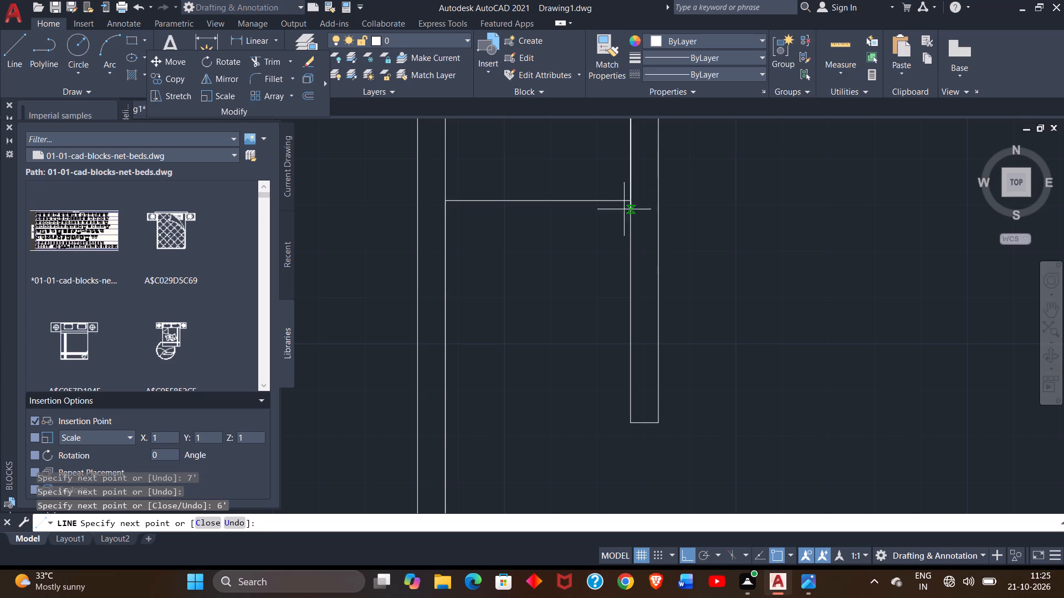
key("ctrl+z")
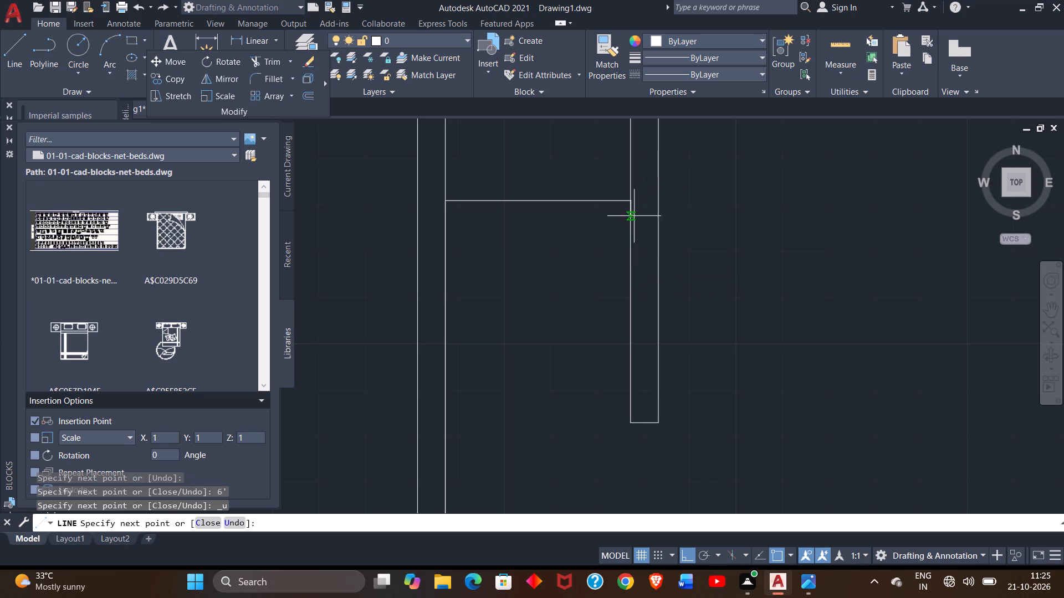
Continue the line 6" upward and back across to the passage's left wall to complete the horizontal partition wall.
key("6")
key("shift+quotedbl")
key("Return")
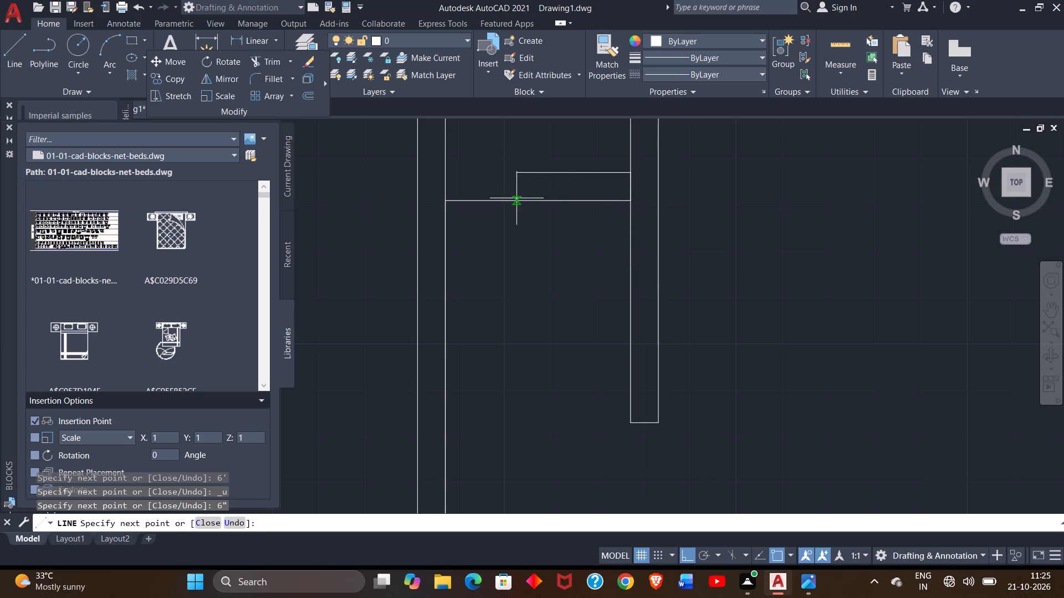
left_click(443, 172)
right_click(443, 172)
left_click(469, 181)
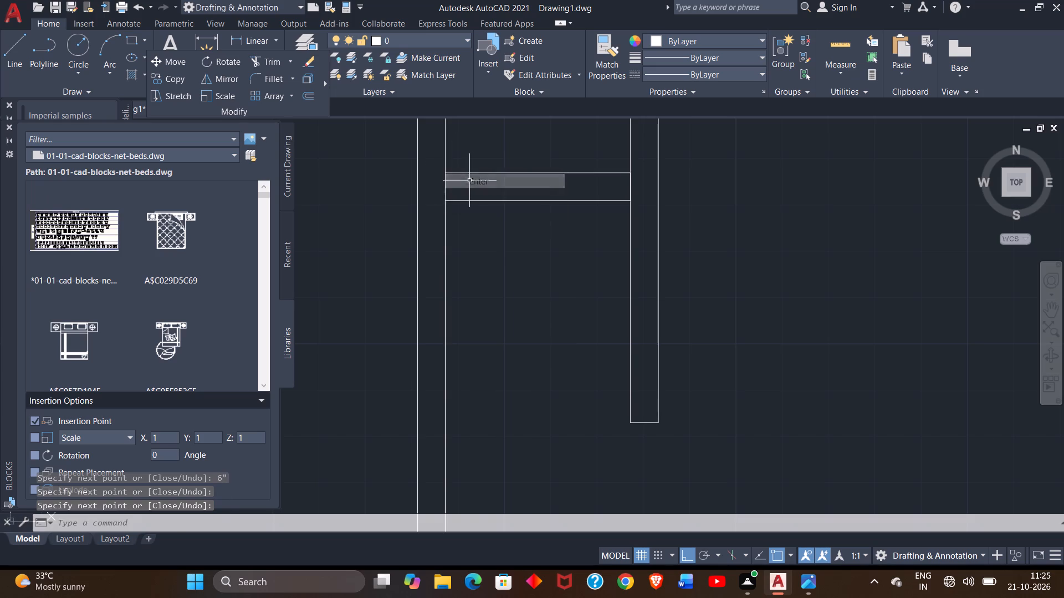
Examine the overall floor plan and the two small rooms beneath the upper-right bedroom.
scroll(495, 260, "down", 3, "ctrl")
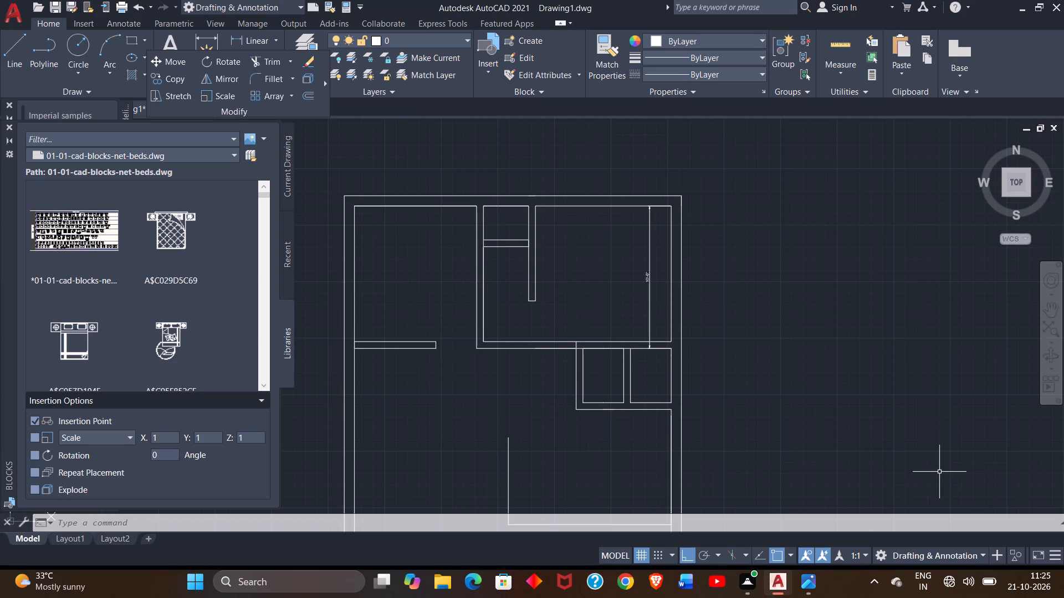
scroll(607, 392, "down", 1)
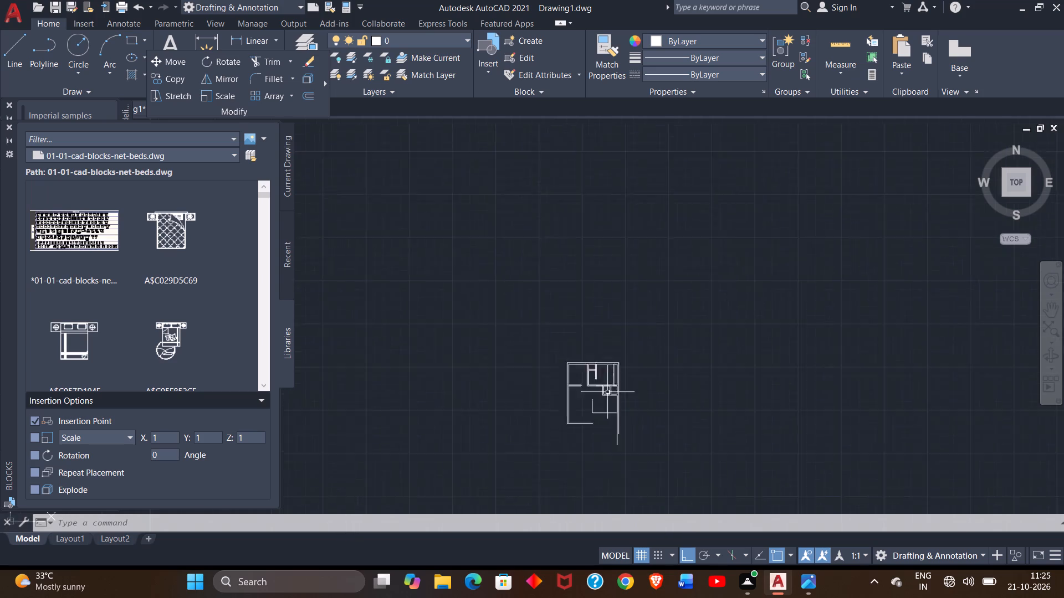
scroll(607, 392, "down", 1)
scroll(607, 392, "up", 1)
scroll(607, 392, "down", 1)
scroll(607, 392, "up", 3, "ctrl")
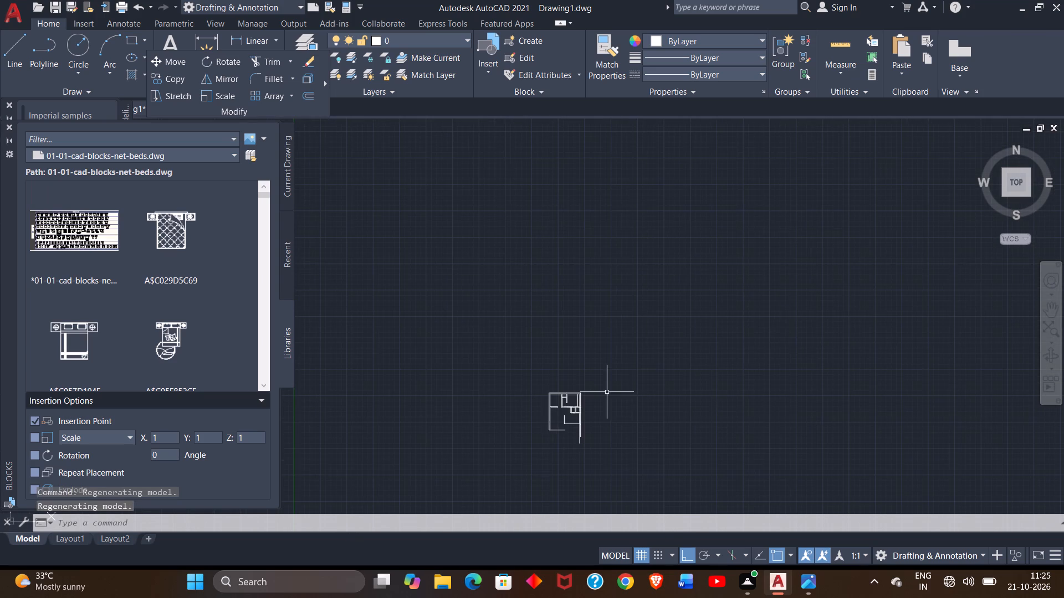
left_click(1044, 307)
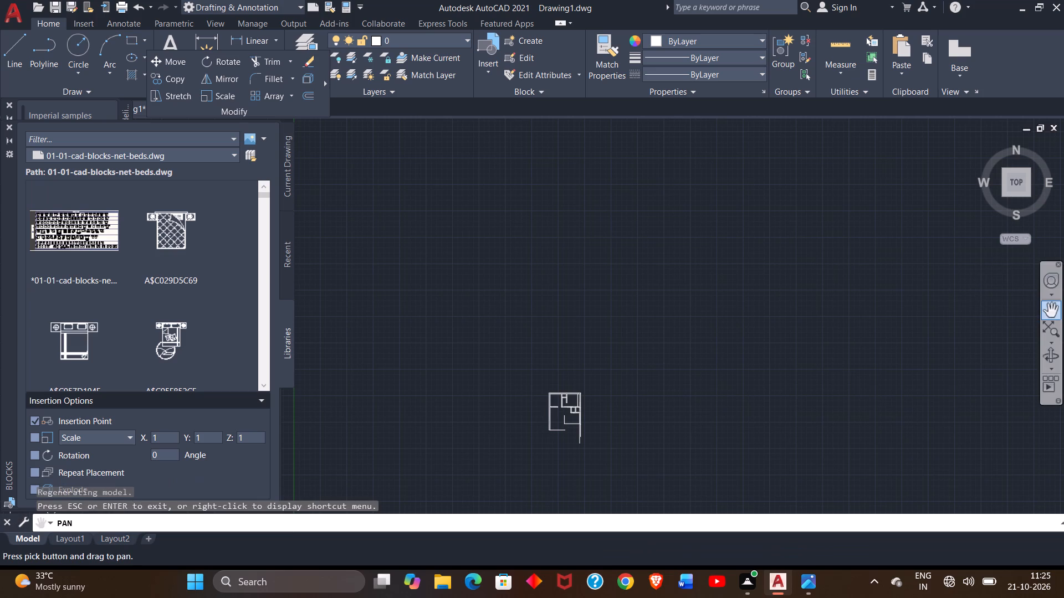
left_click_drag(562, 392, 603, 307)
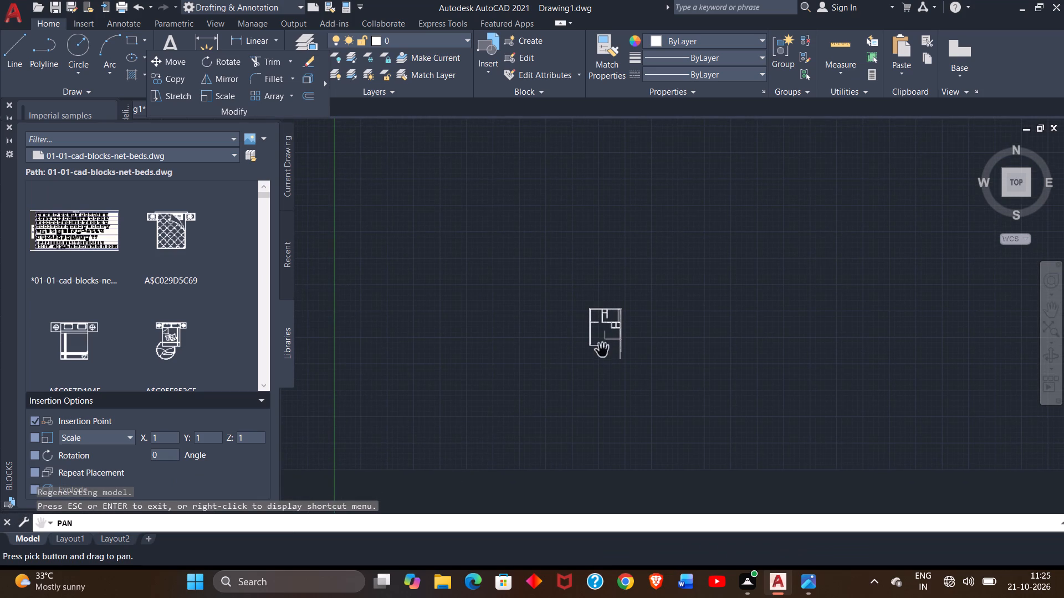
left_click_drag(602, 350, 586, 291)
scroll(607, 262, "up", 3, "ctrl")
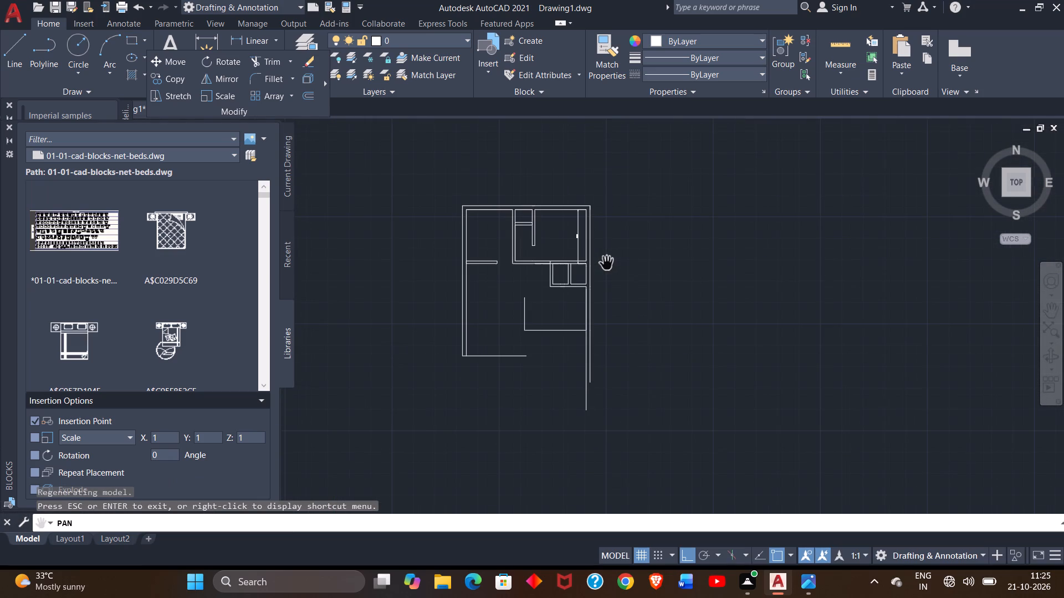
scroll(607, 262, "up", 1, "ctrl")
scroll(607, 262, "right", 4)
scroll(607, 262, "left", 1)
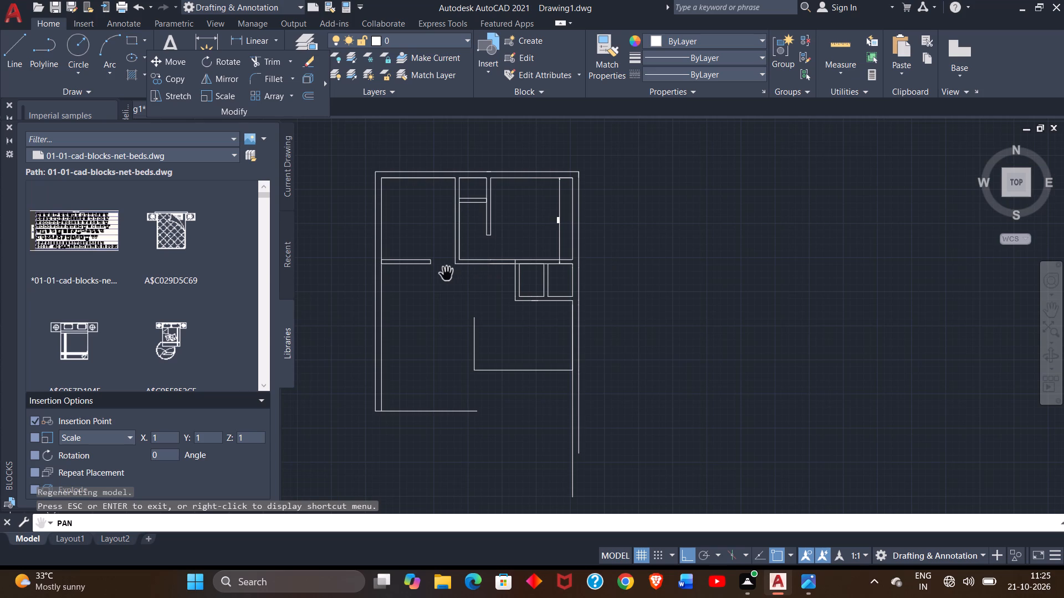
scroll(447, 274, "up", 3, "ctrl")
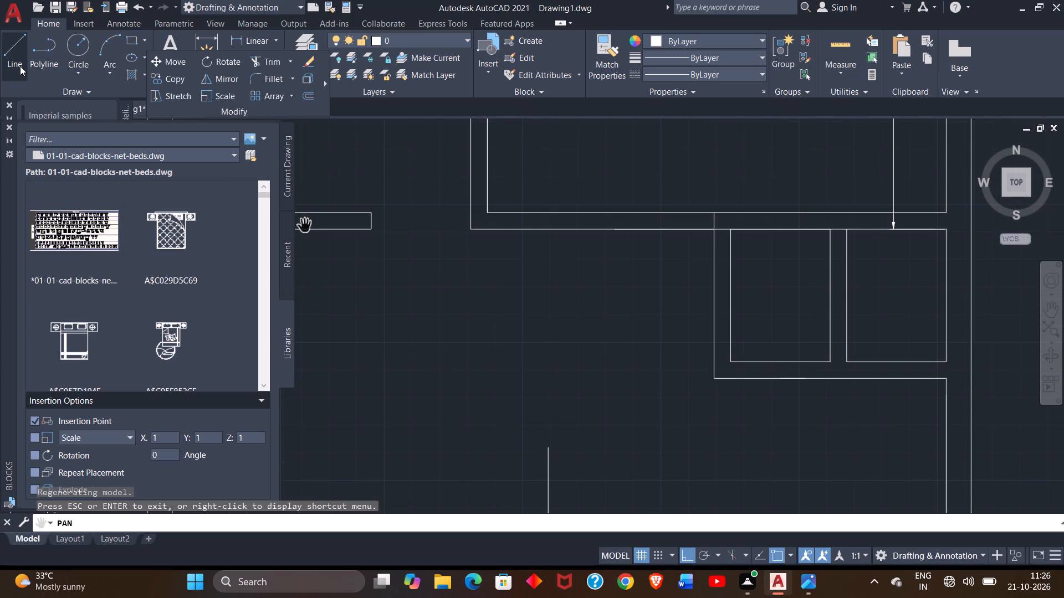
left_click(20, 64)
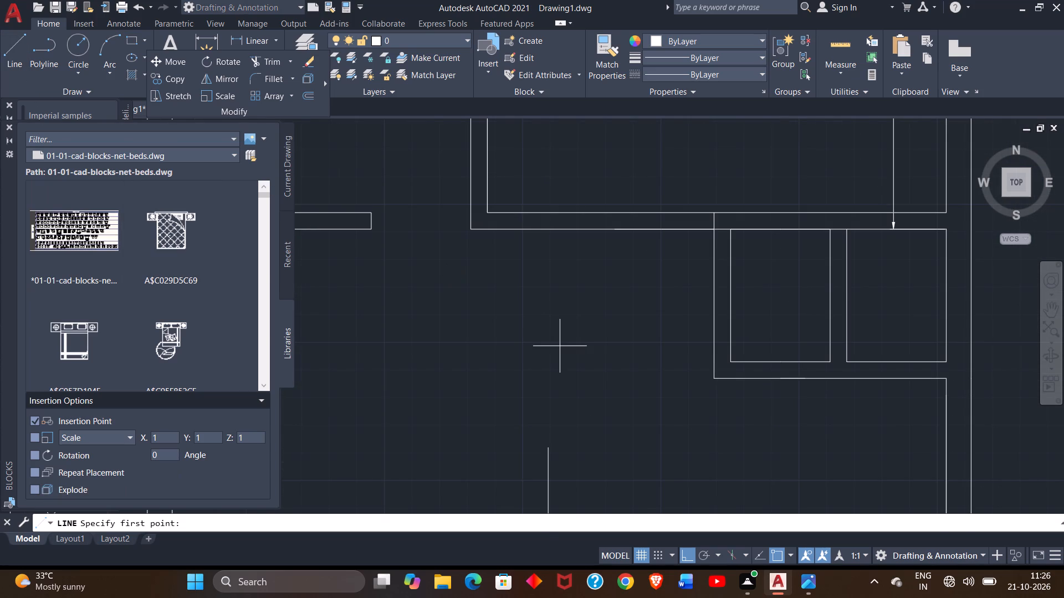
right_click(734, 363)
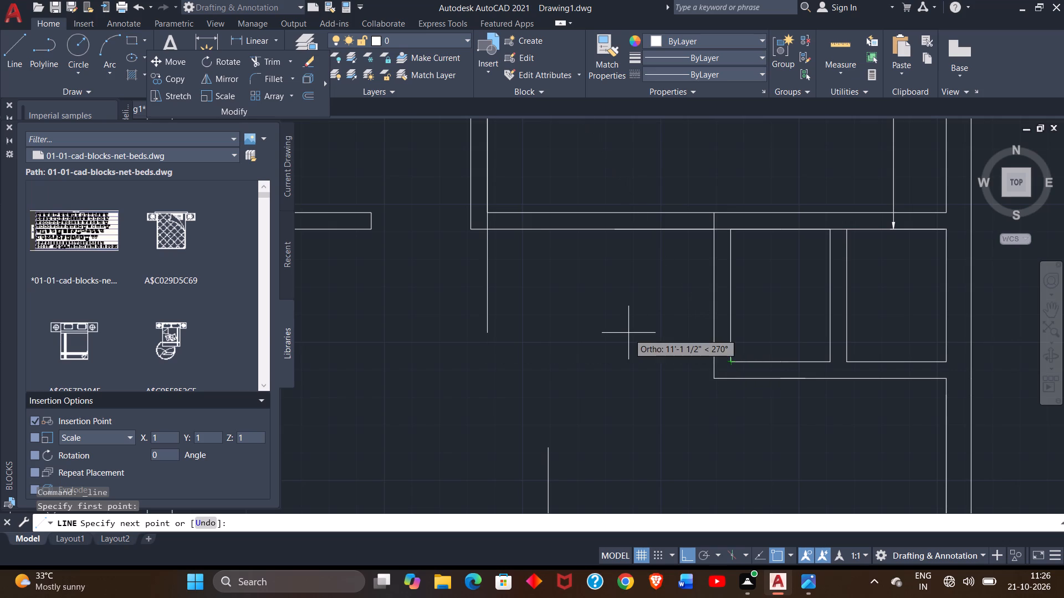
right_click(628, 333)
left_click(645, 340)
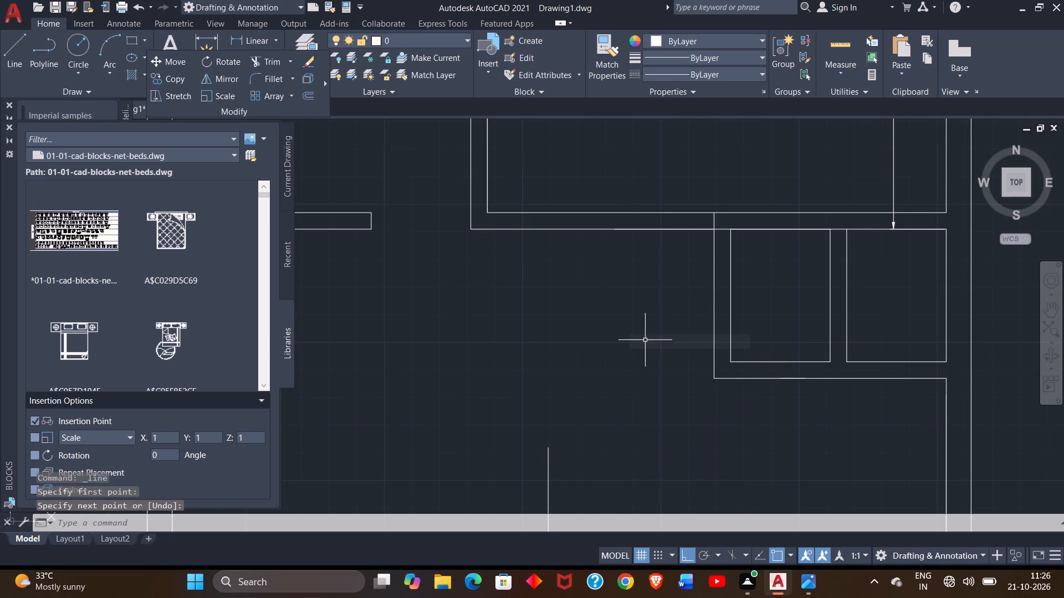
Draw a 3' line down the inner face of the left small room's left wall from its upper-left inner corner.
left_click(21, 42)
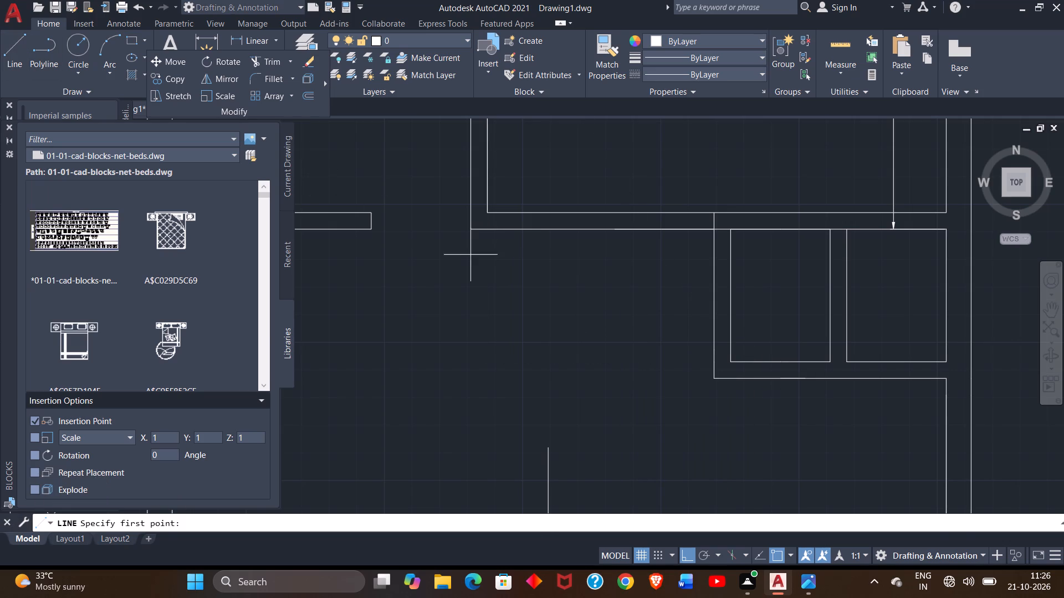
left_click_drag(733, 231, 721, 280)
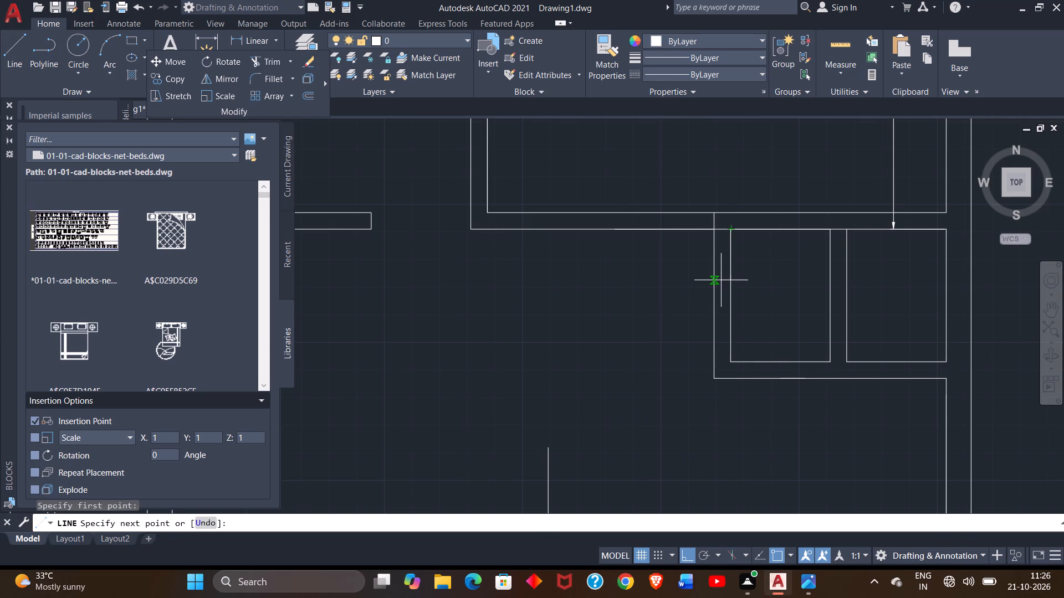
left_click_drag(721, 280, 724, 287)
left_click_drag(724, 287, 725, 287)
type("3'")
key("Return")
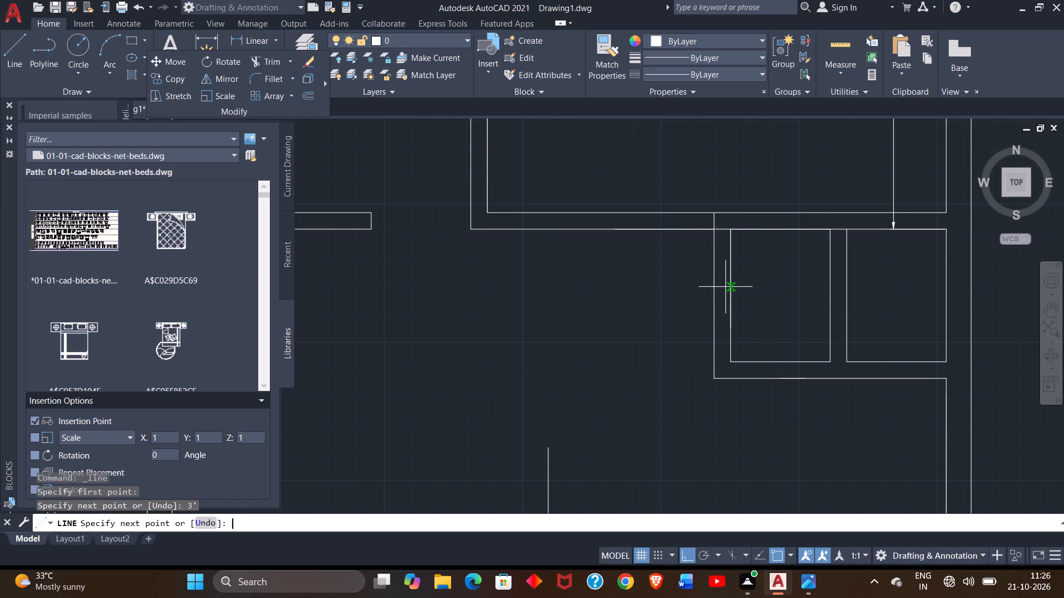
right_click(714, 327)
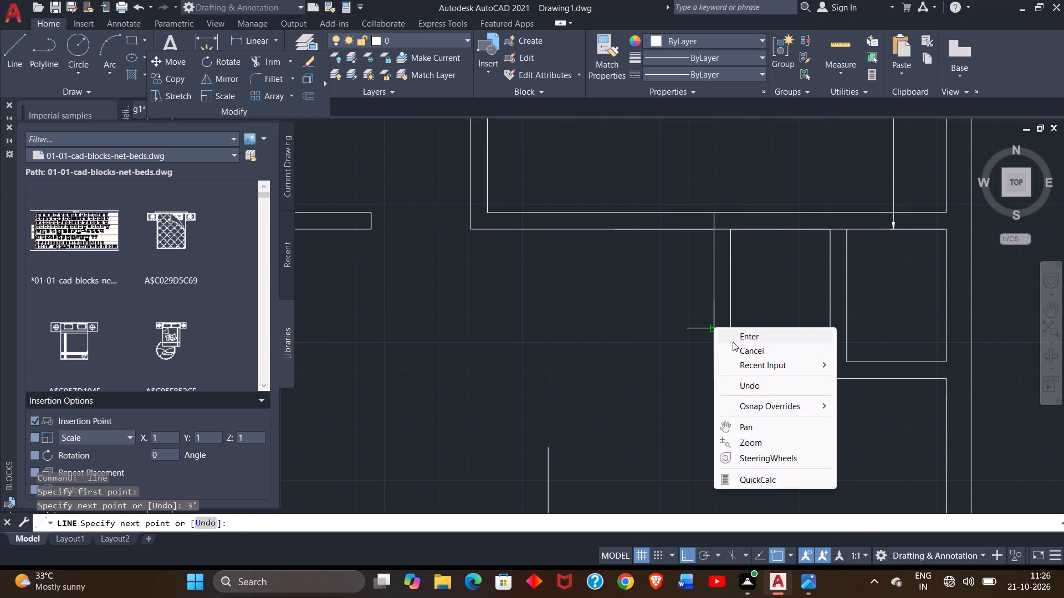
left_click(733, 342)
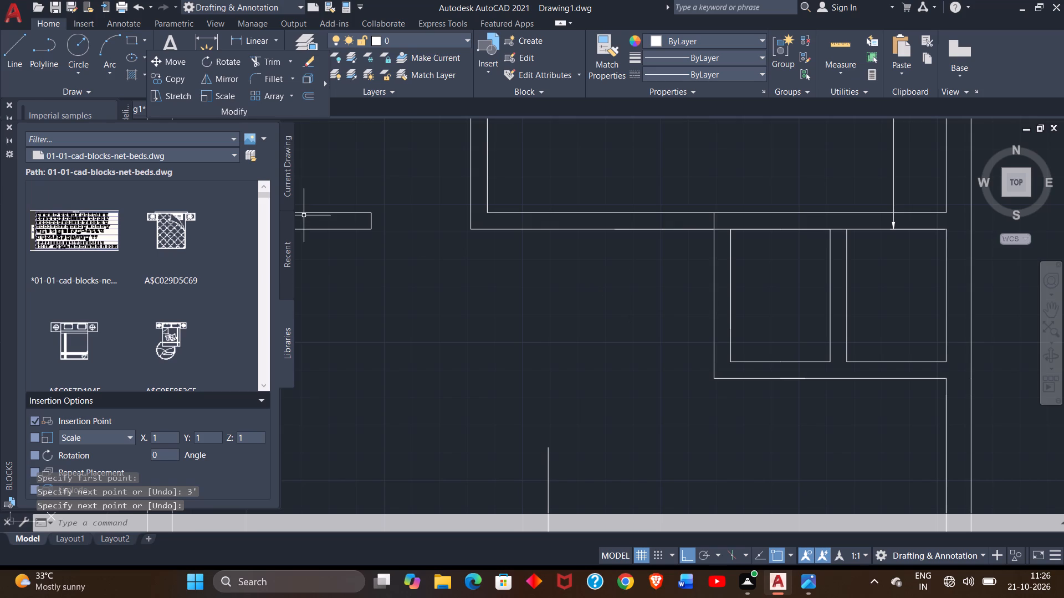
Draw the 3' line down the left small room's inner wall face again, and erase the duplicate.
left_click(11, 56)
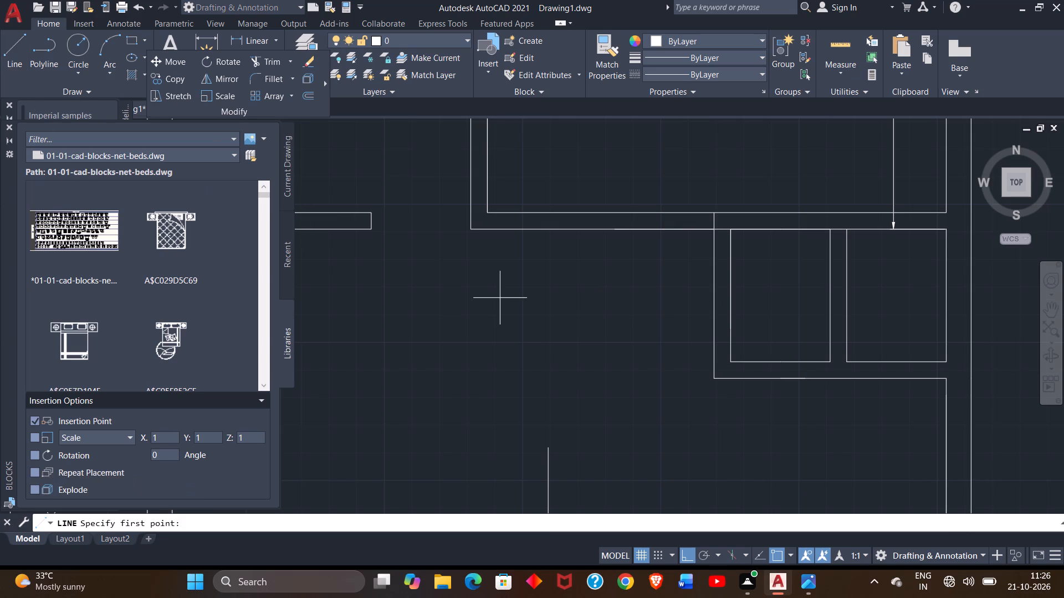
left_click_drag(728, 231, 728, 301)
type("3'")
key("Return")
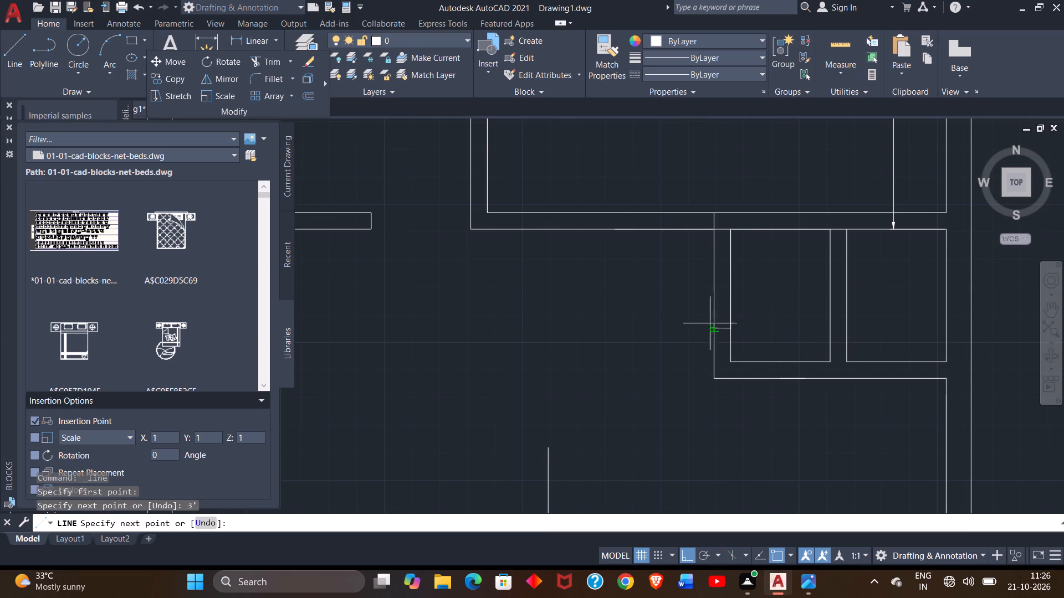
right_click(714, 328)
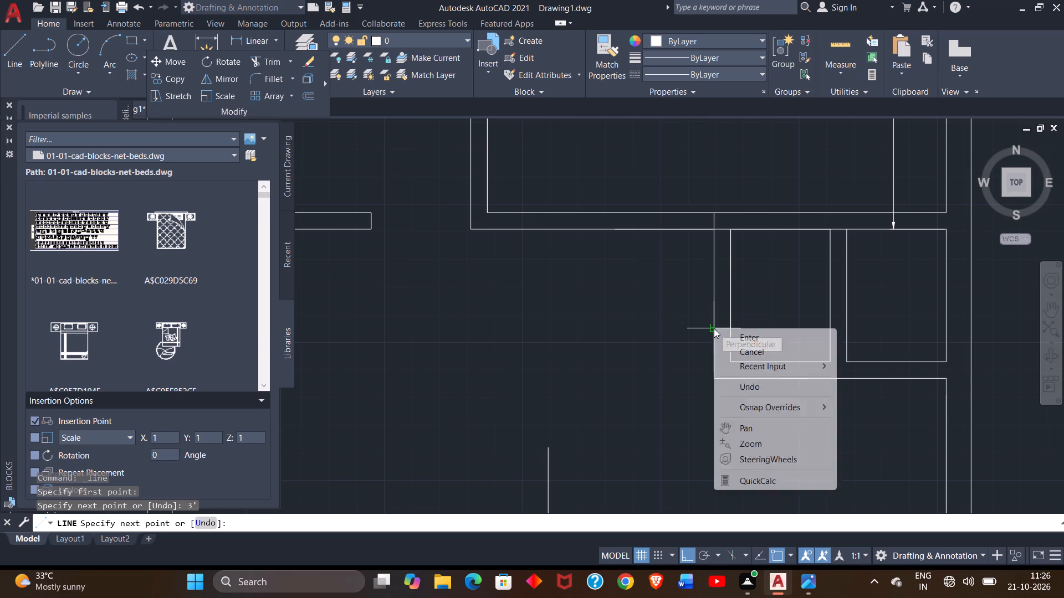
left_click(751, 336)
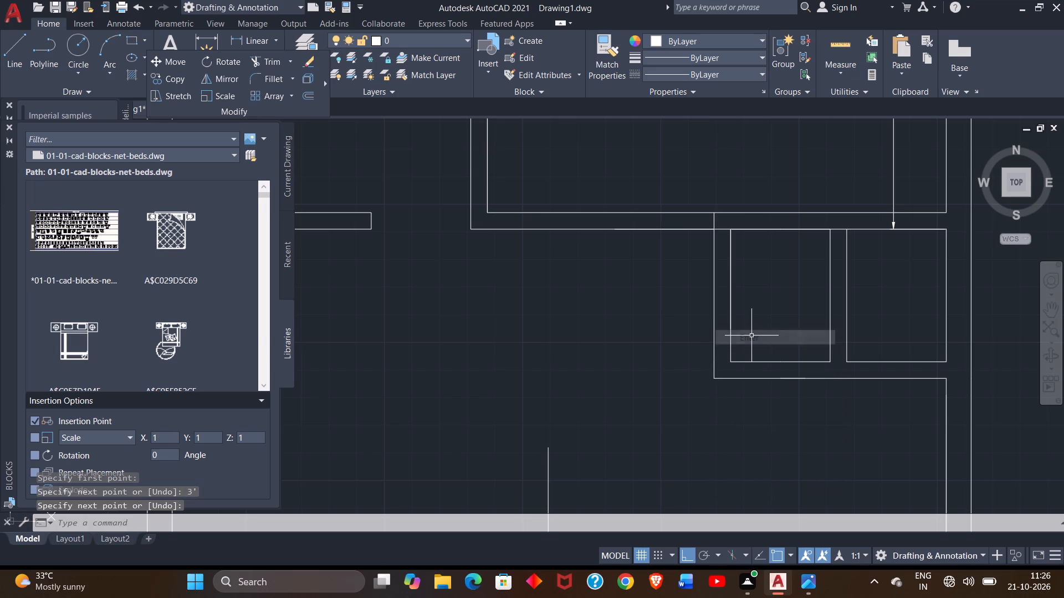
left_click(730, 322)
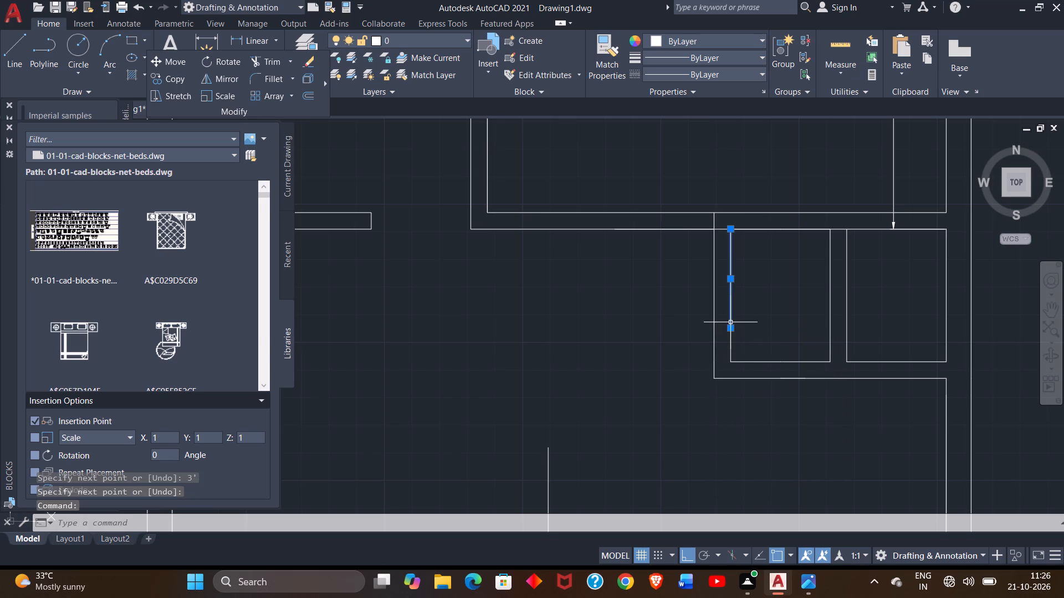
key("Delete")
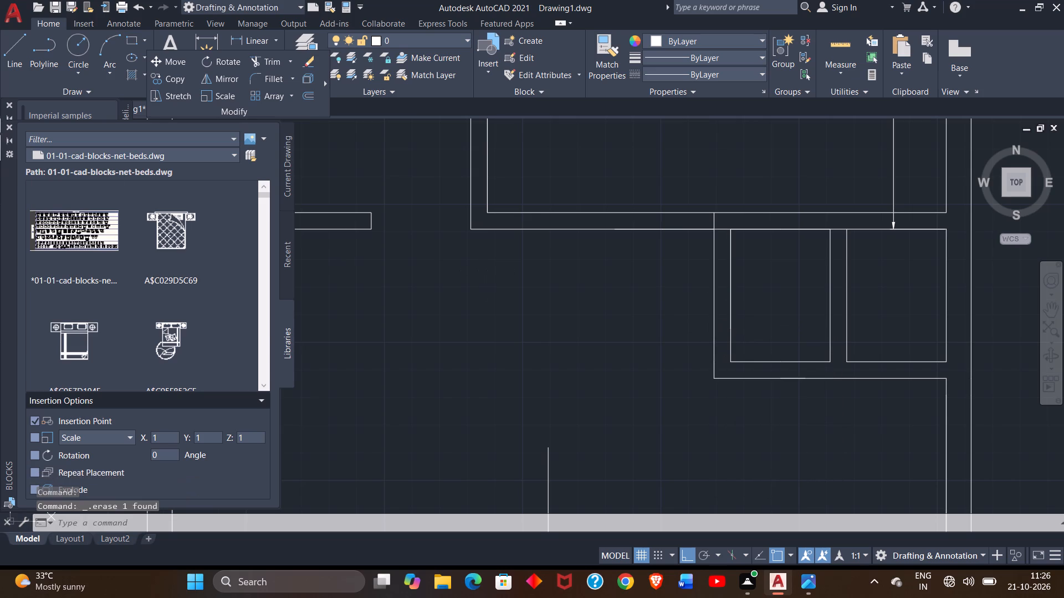
Draw a line 3' down from the left small room's upper-left inner corner, continuing across the wall thickness as a door jamb.
left_click(16, 64)
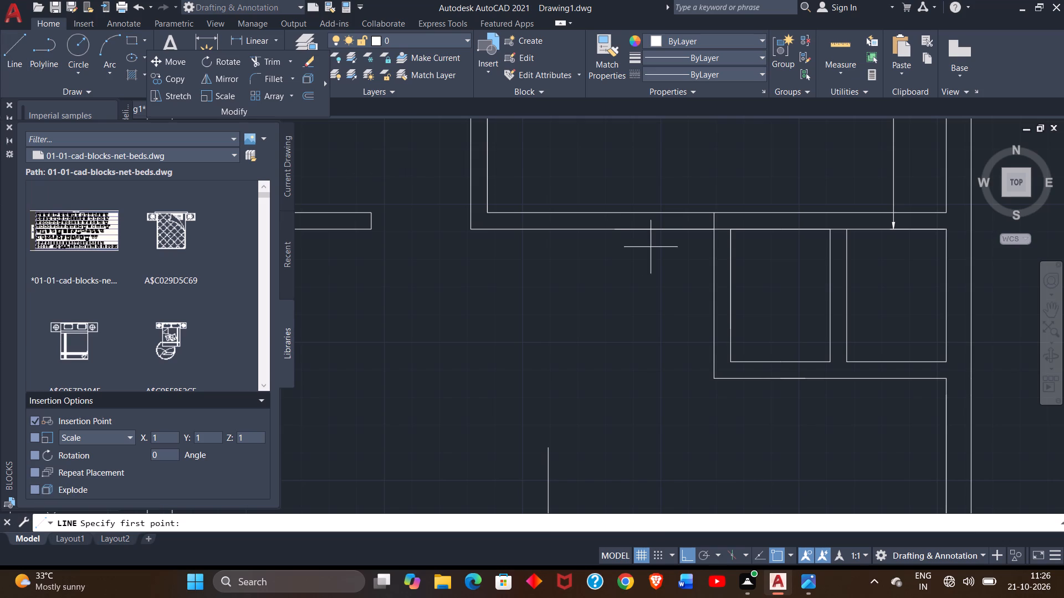
left_click_drag(734, 231, 732, 303)
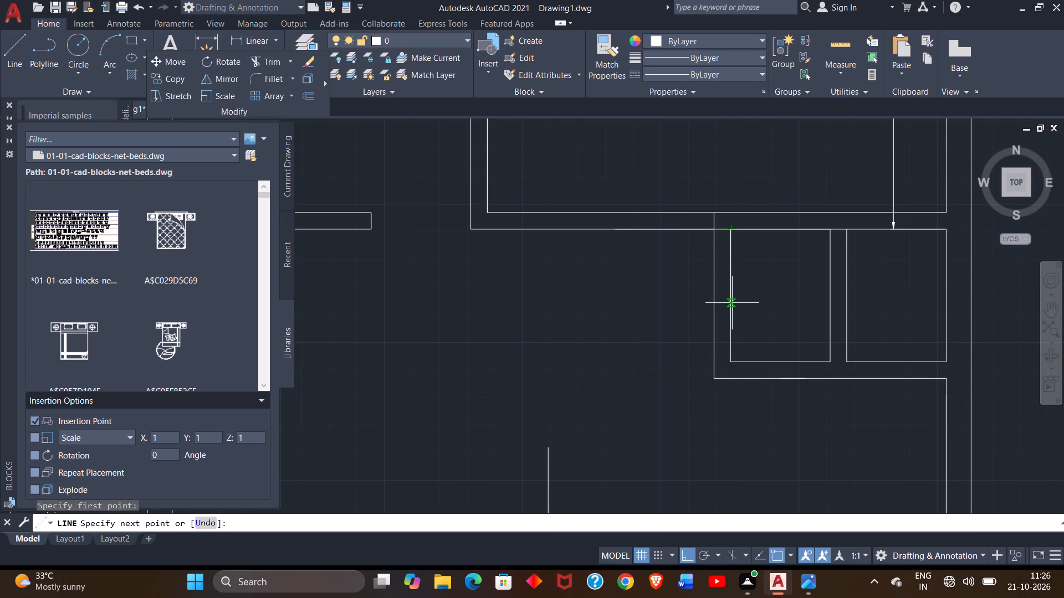
type("3'")
key("Return")
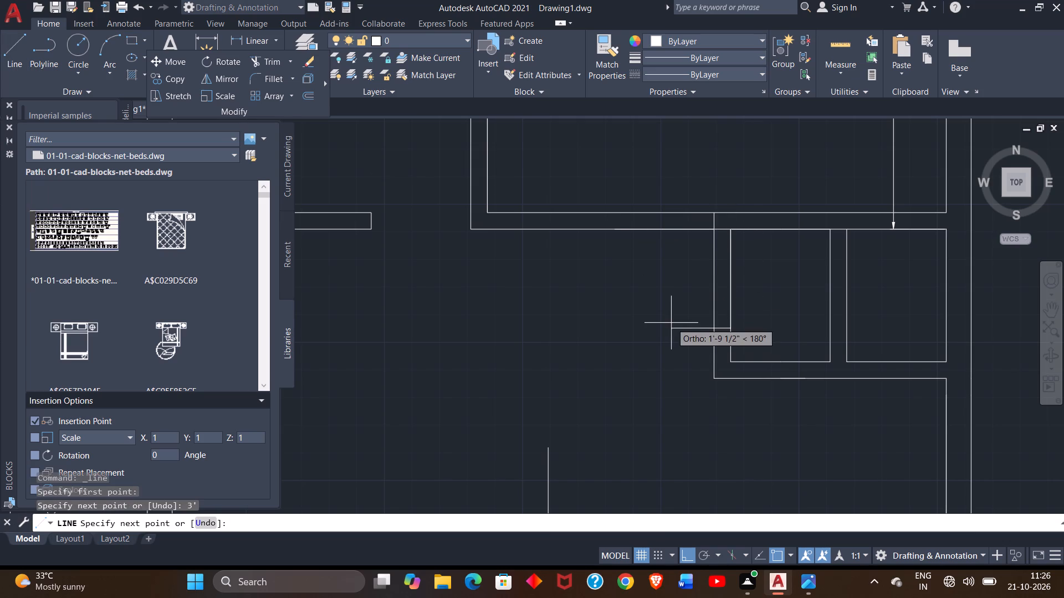
left_click(712, 331)
right_click(699, 343)
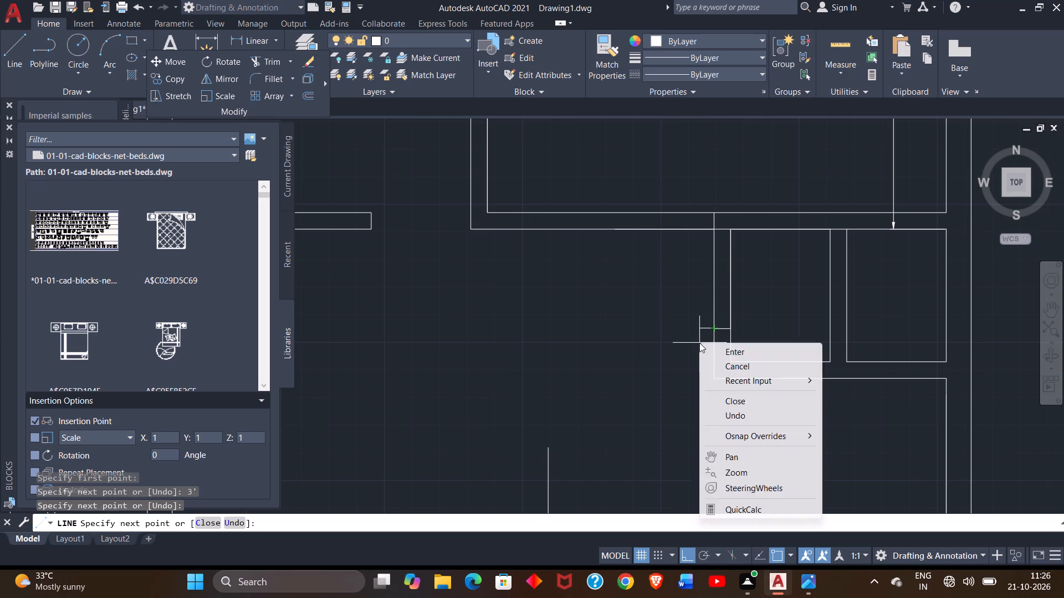
left_click(725, 347)
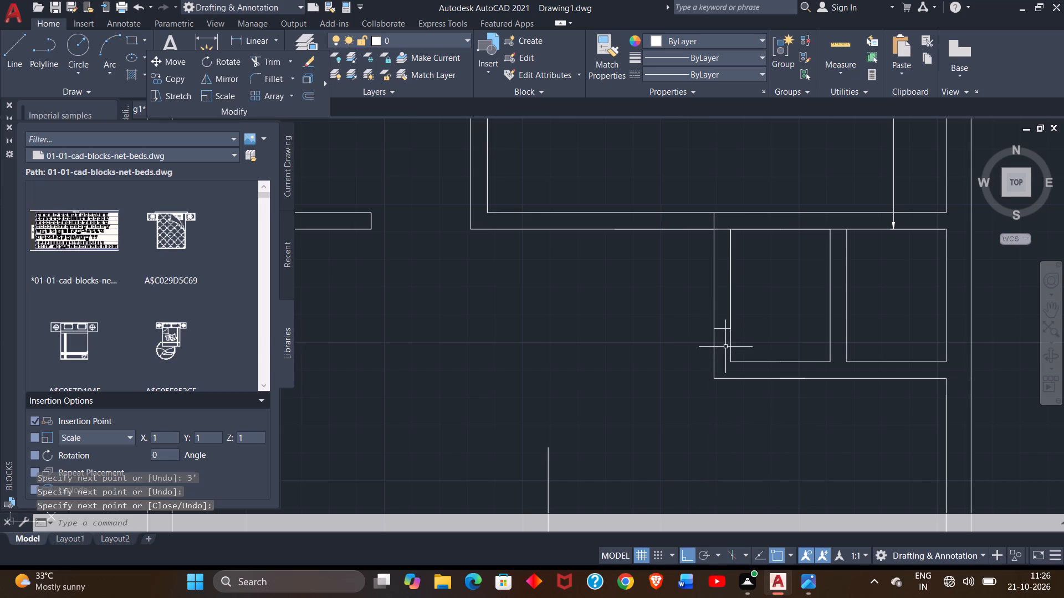
Trim both faces of the left small room's left wall above the jamb line, plus the stub inside the horizontal wall, to open the doorway.
scroll(725, 347, "up", 1, "ctrl")
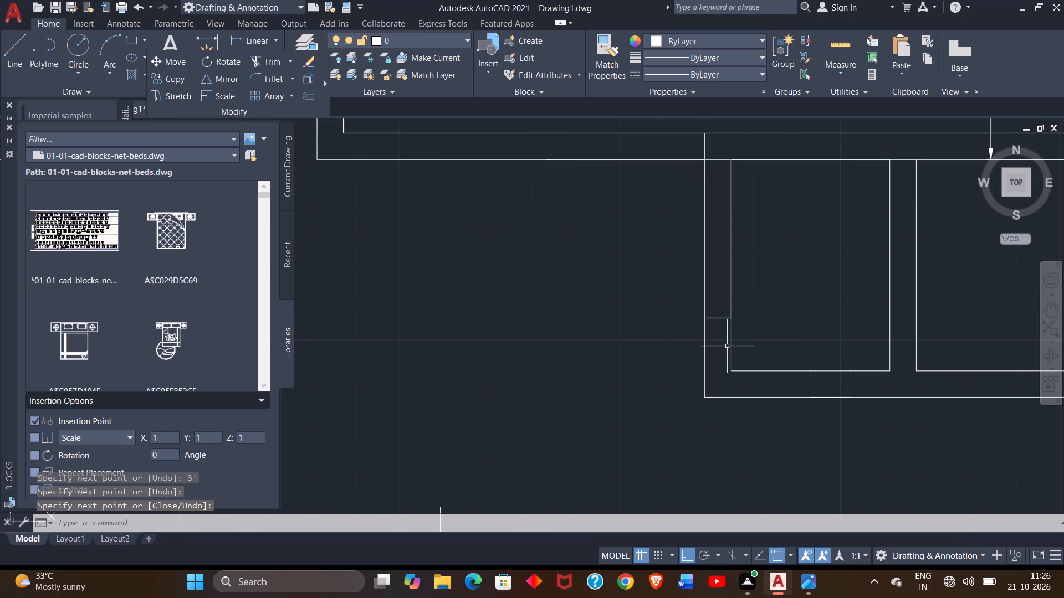
scroll(656, 265, "down", 1, "ctrl")
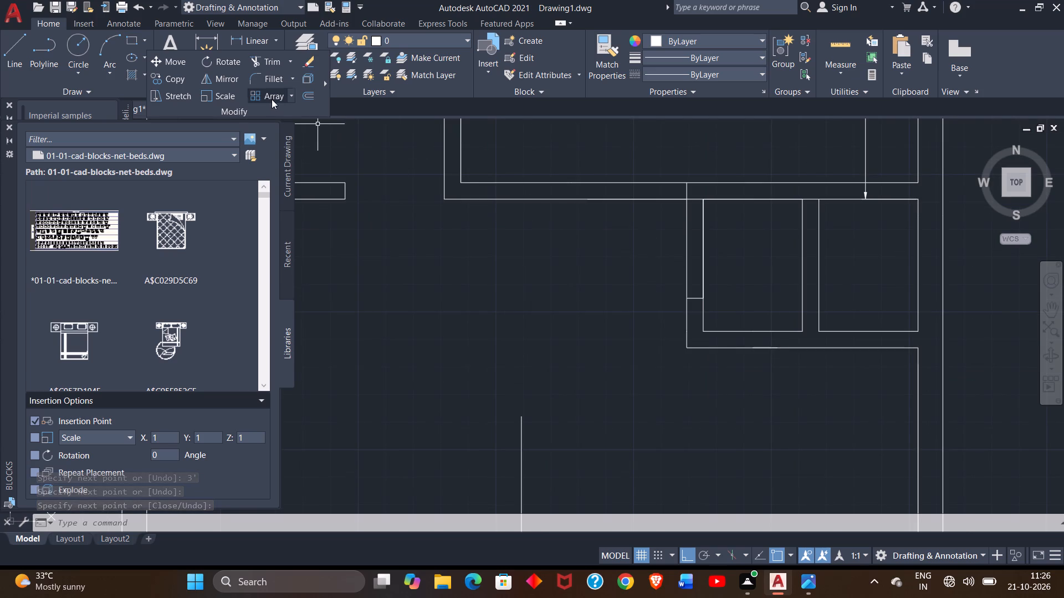
left_click(255, 55)
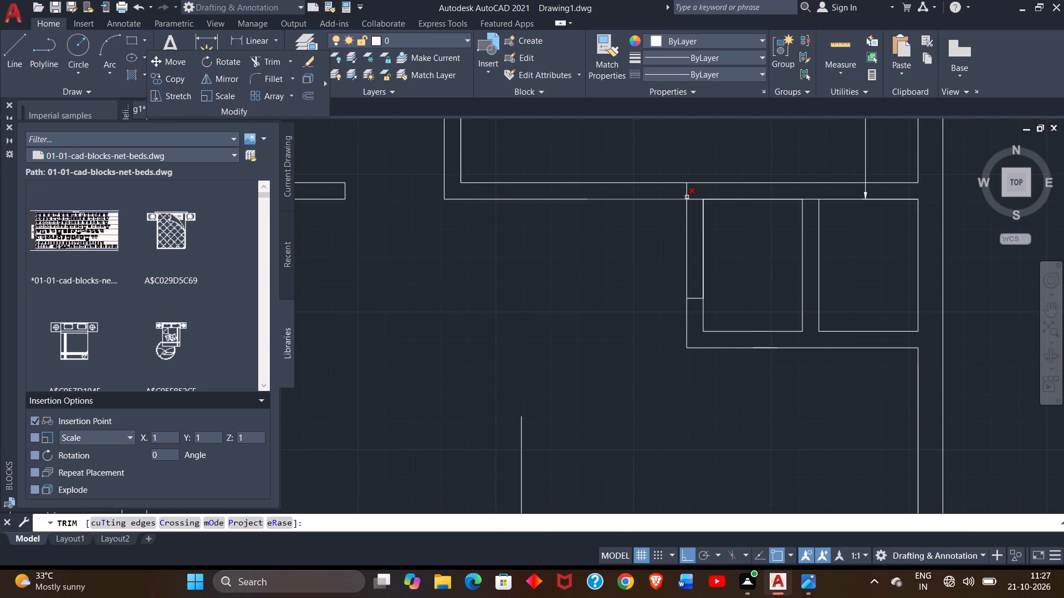
scroll(687, 197, "right", 2)
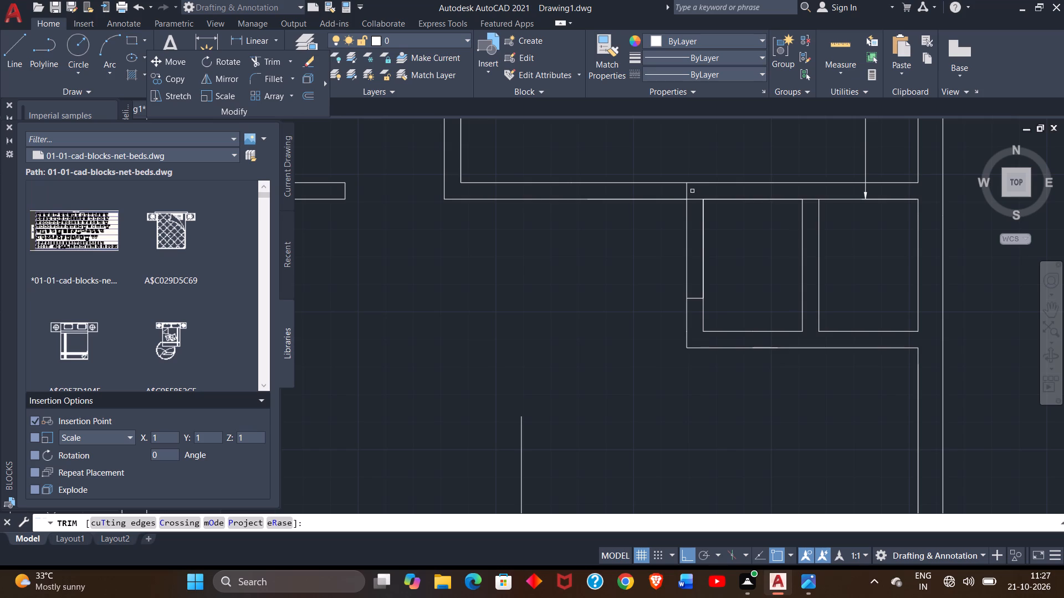
left_click(687, 190)
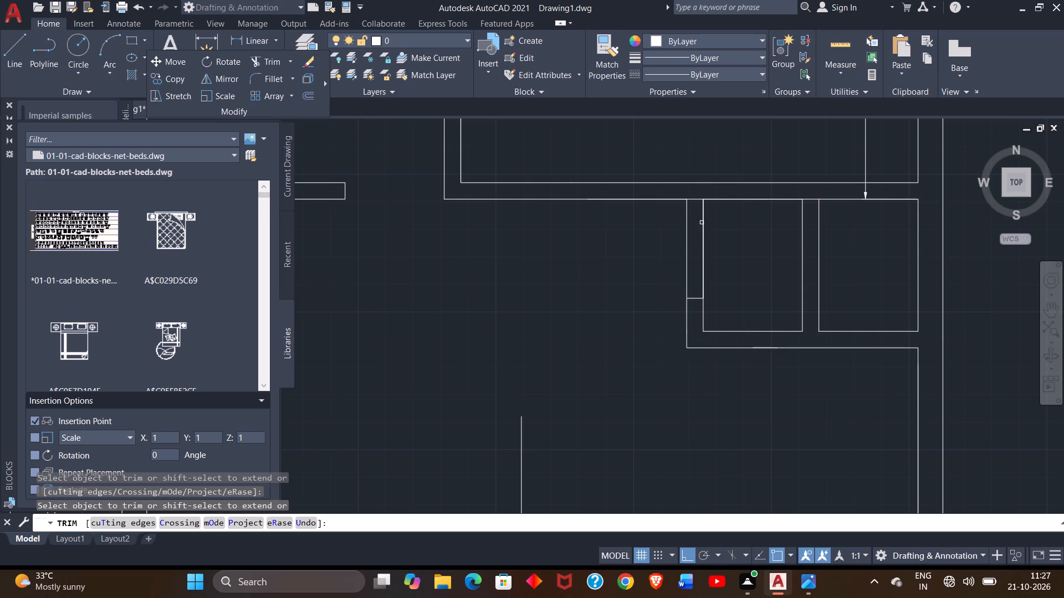
left_click(703, 227)
left_click_drag(749, 234, 594, 224)
left_click(594, 224)
scroll(594, 224, "down", 2, "ctrl")
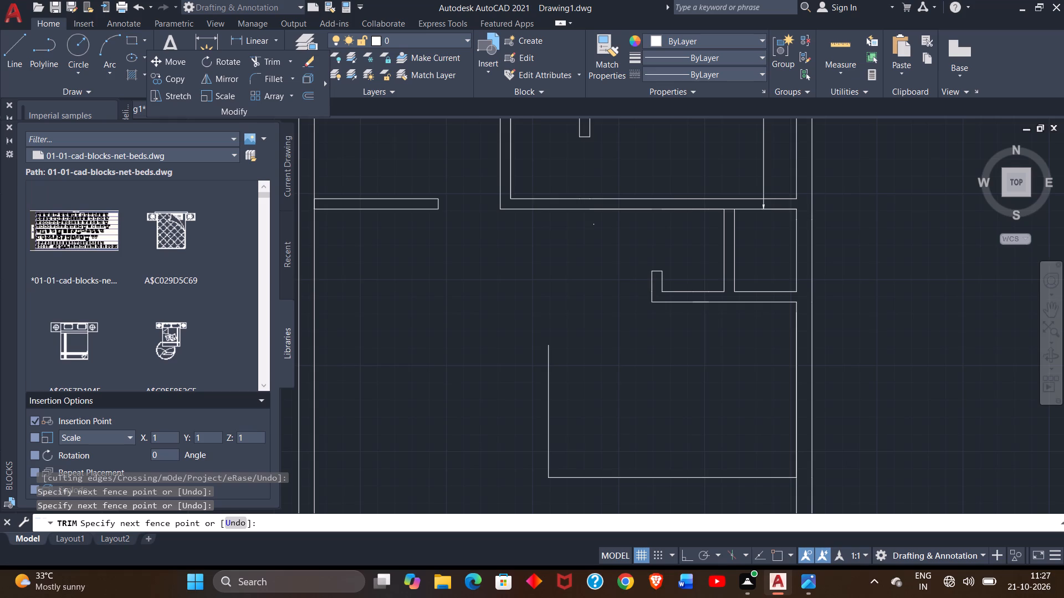
left_click(611, 301)
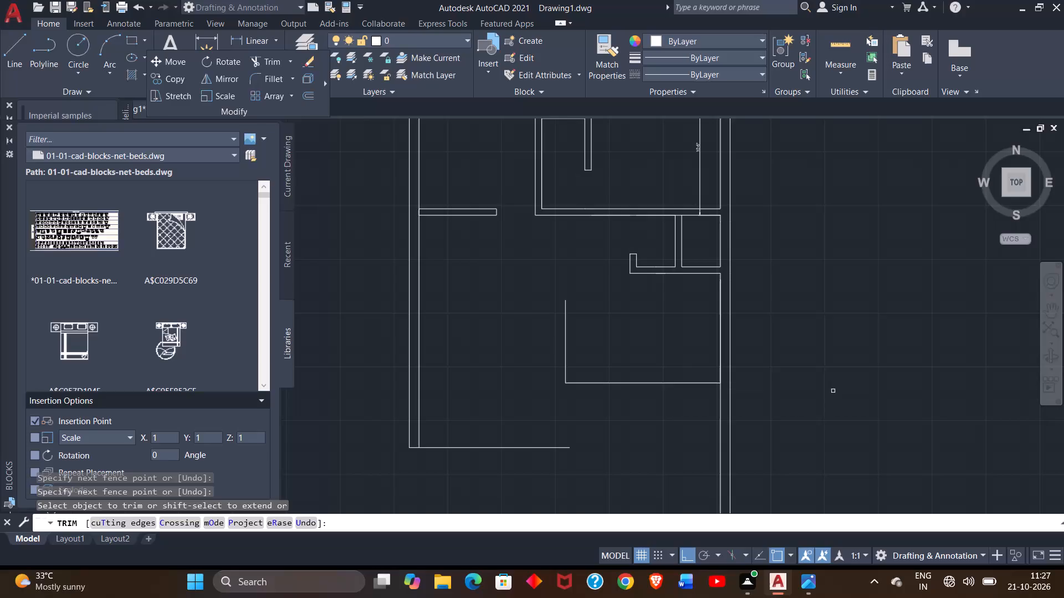
Dimension the horizontal line at the base of the unfinished room below the small rooms, and erase that dimension.
right_click(833, 391)
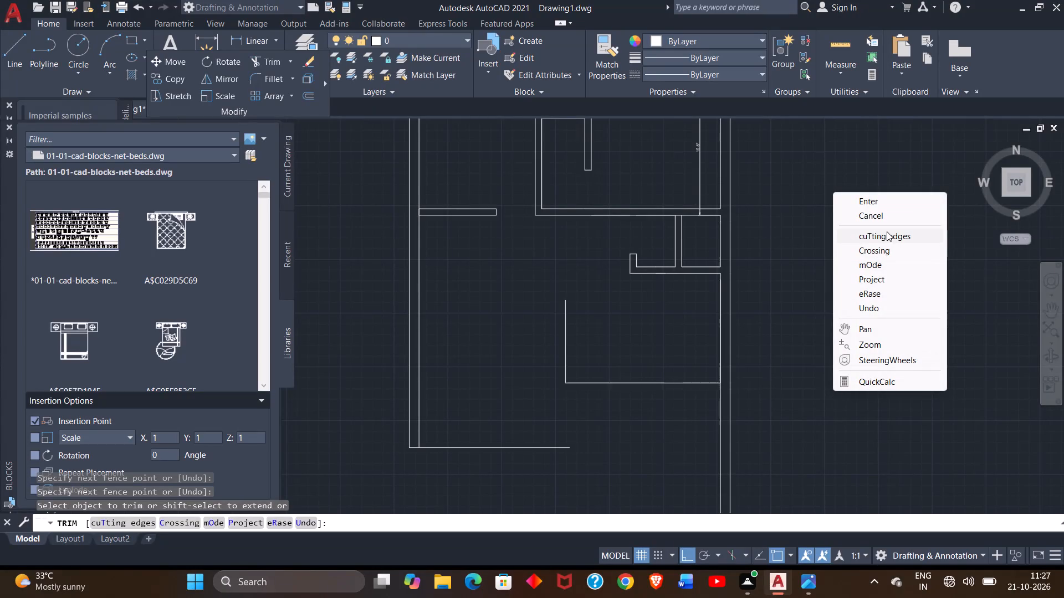
left_click(879, 202)
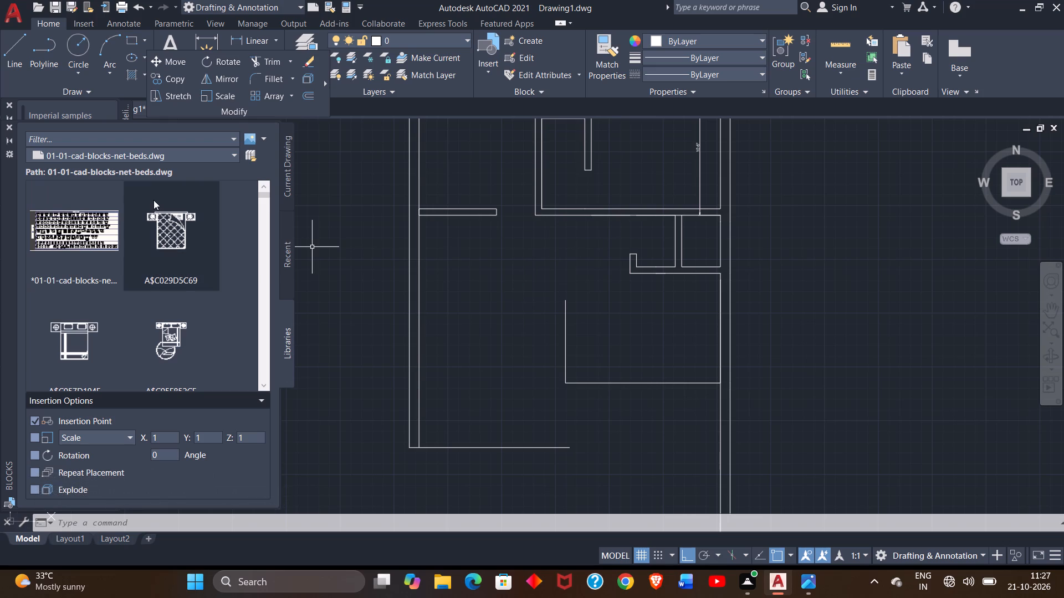
left_click(197, 38)
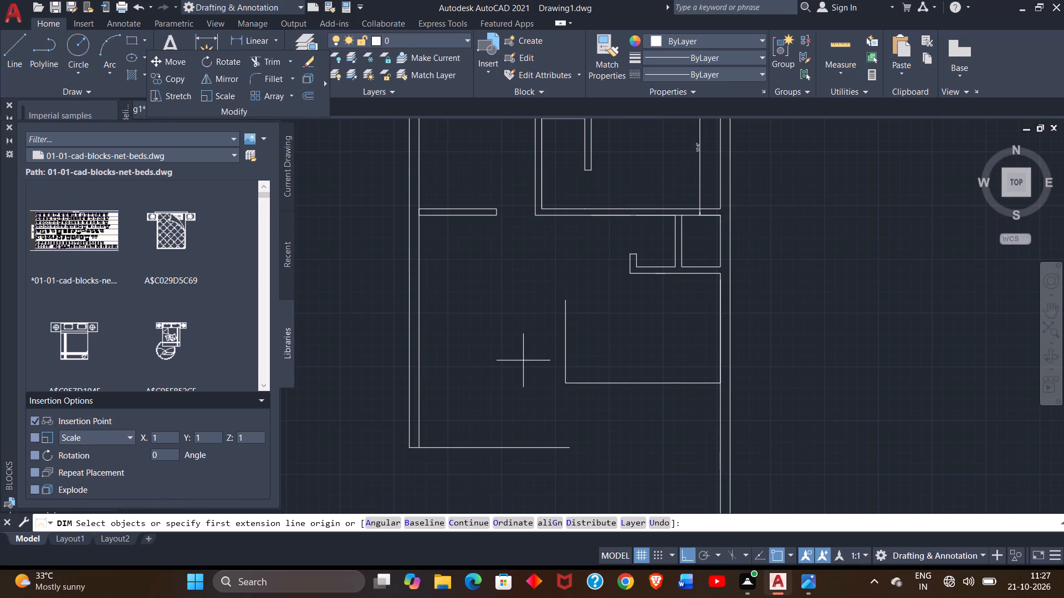
left_click(719, 383)
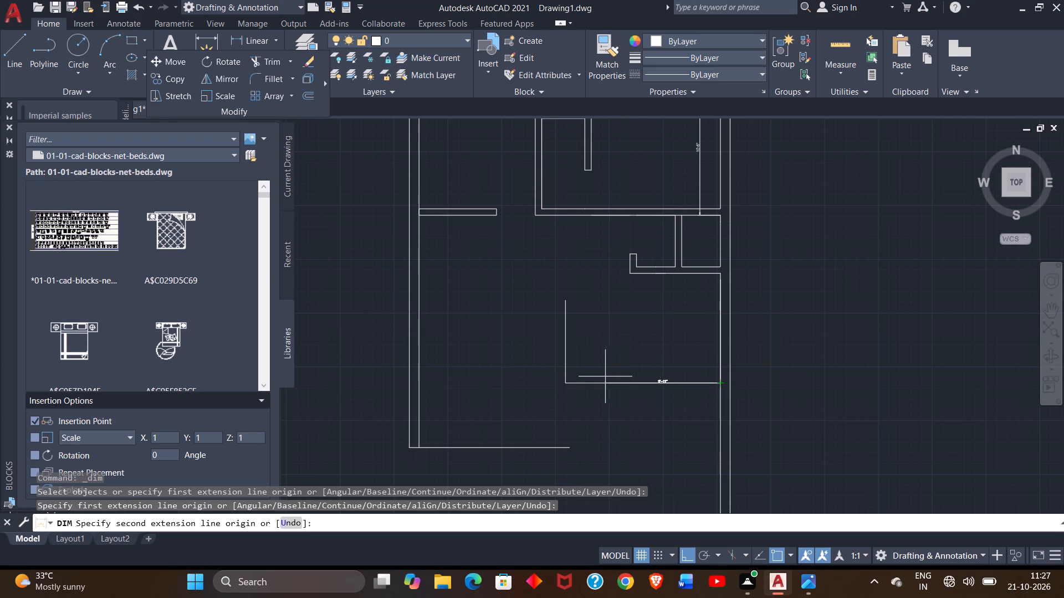
left_click_drag(566, 382, 566, 375)
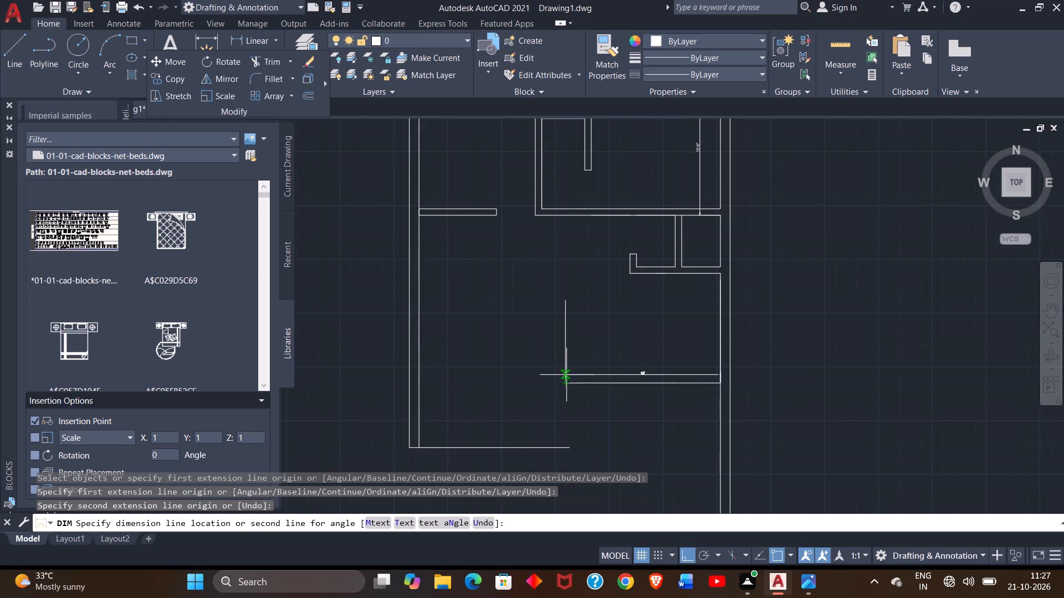
left_click_drag(566, 375, 566, 374)
left_click(566, 374)
scroll(687, 352, "up", 3, "ctrl")
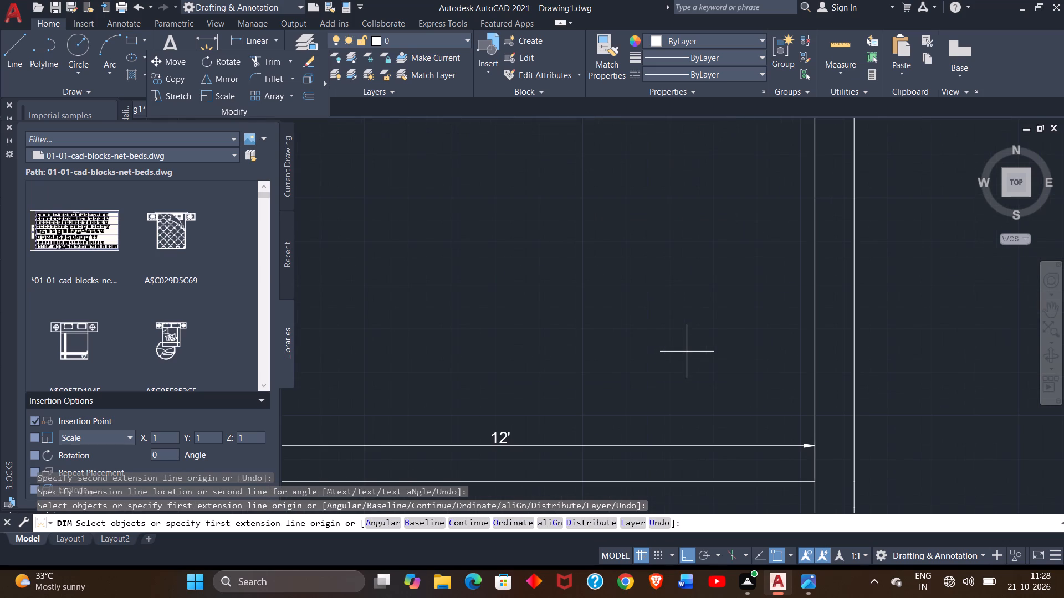
scroll(687, 352, "down", 3, "ctrl")
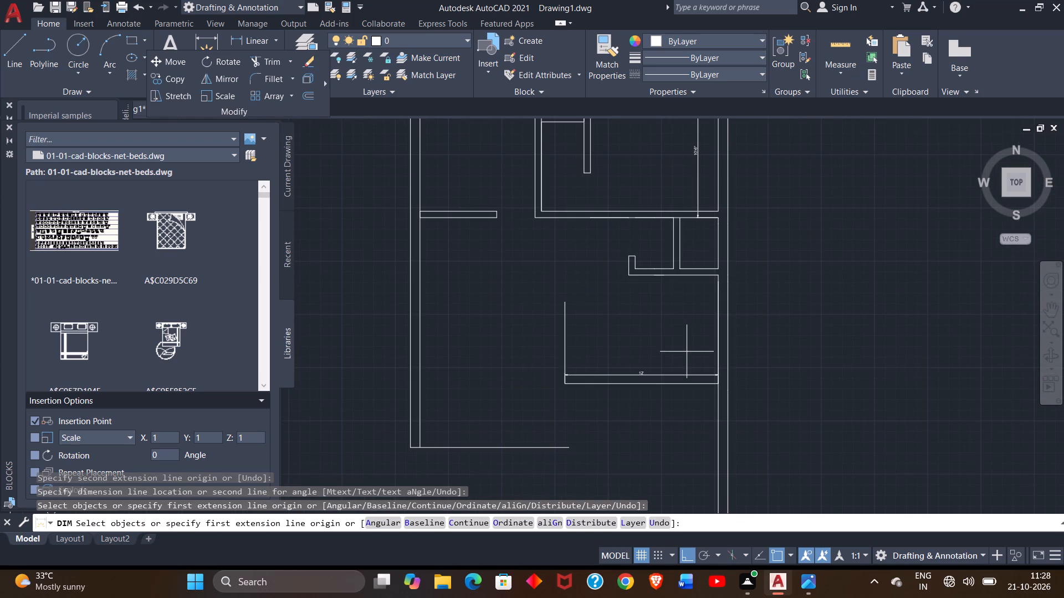
left_click(654, 375)
right_click(654, 375)
left_click(684, 389)
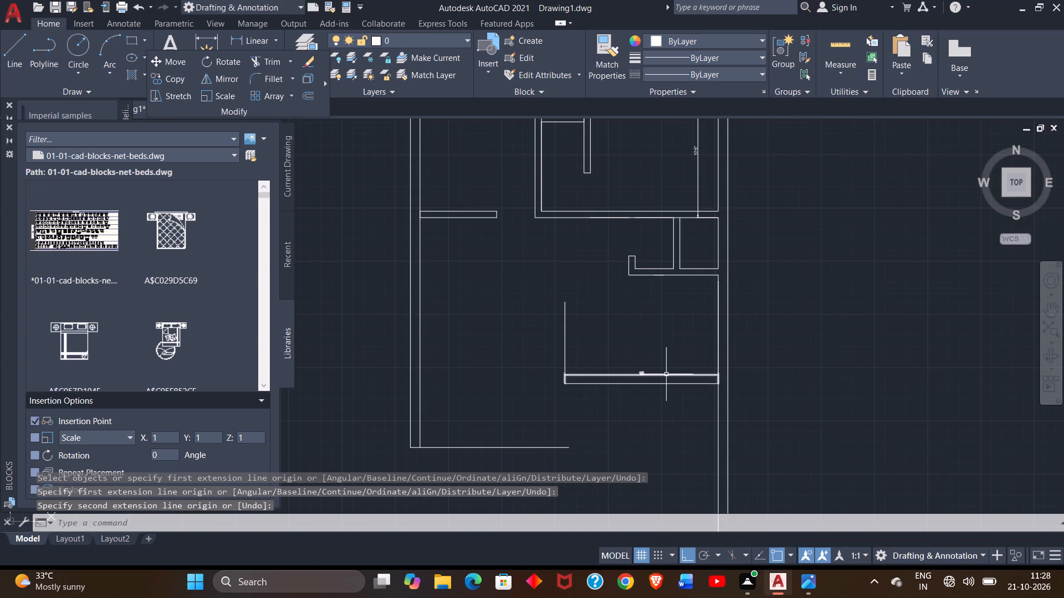
left_click(666, 374)
key("Delete")
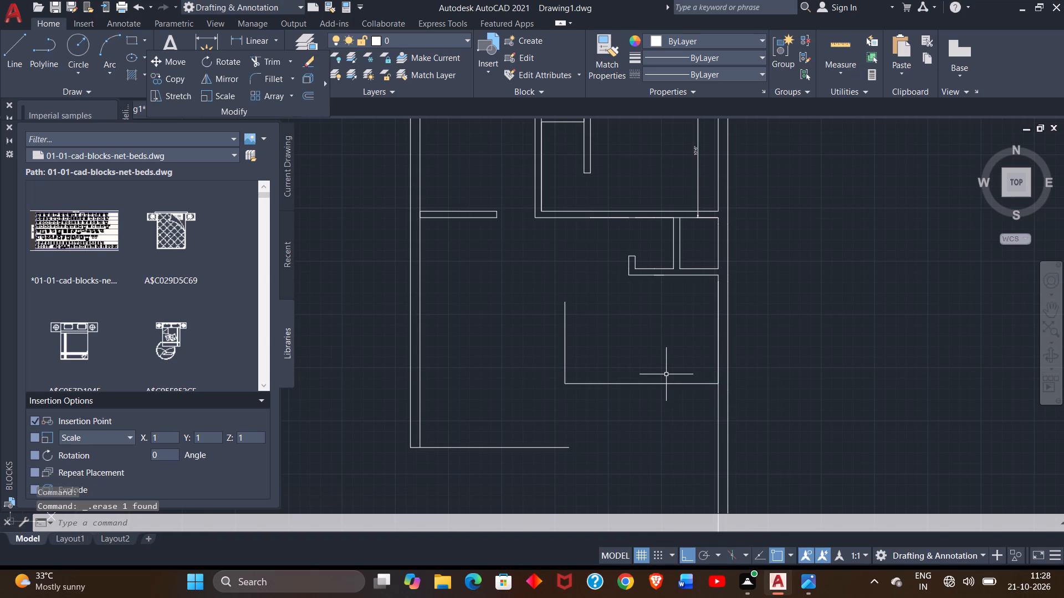
Extend the room's left line up level with the small rooms' wall, and draw its left and bottom outer wall faces 6" outside the inner ones.
scroll(665, 374, "up", 1, "ctrl")
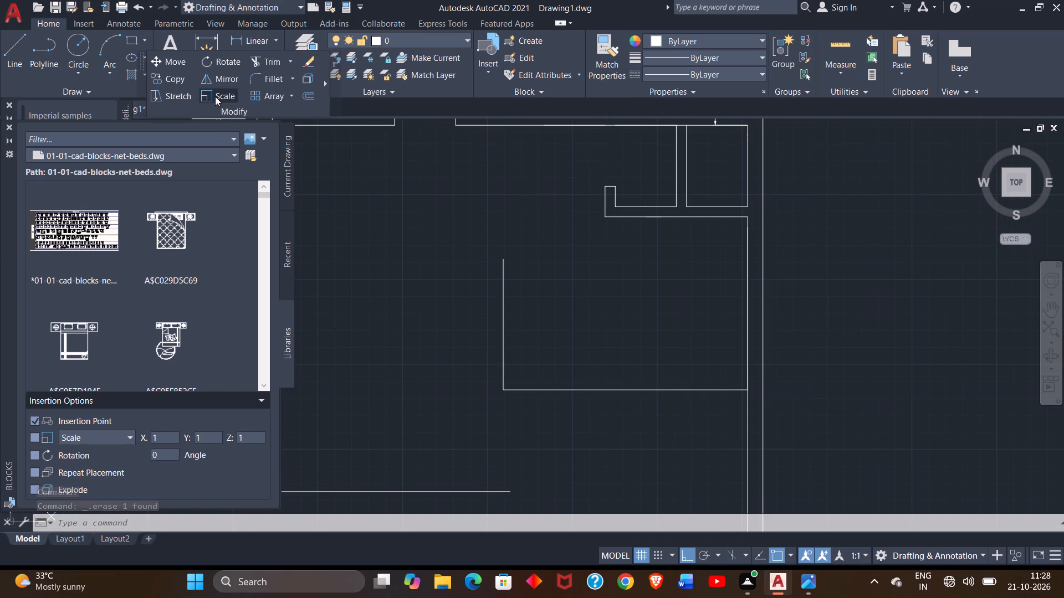
left_click(16, 57)
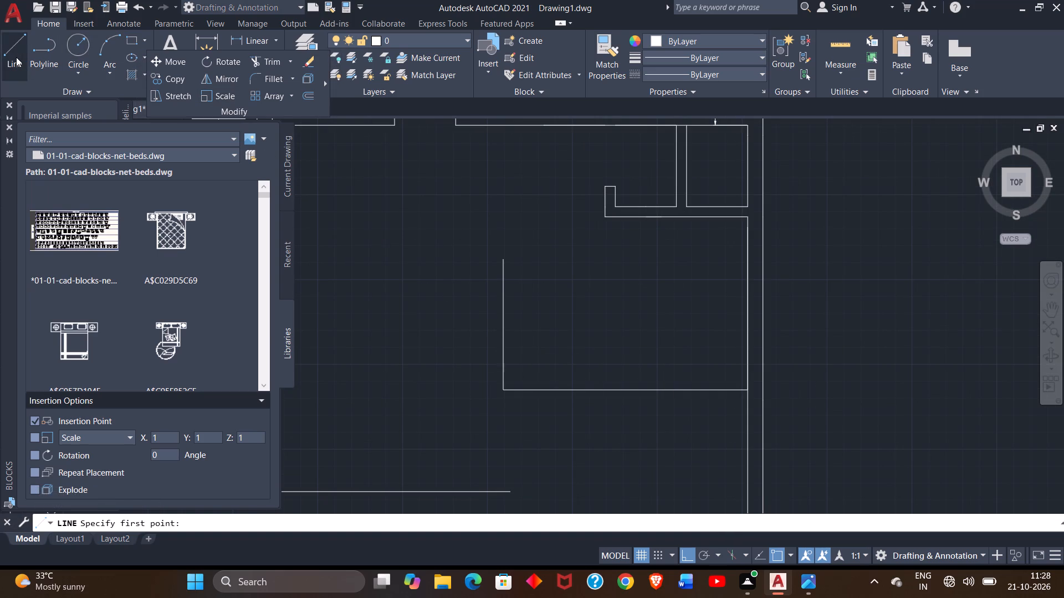
left_click(501, 256)
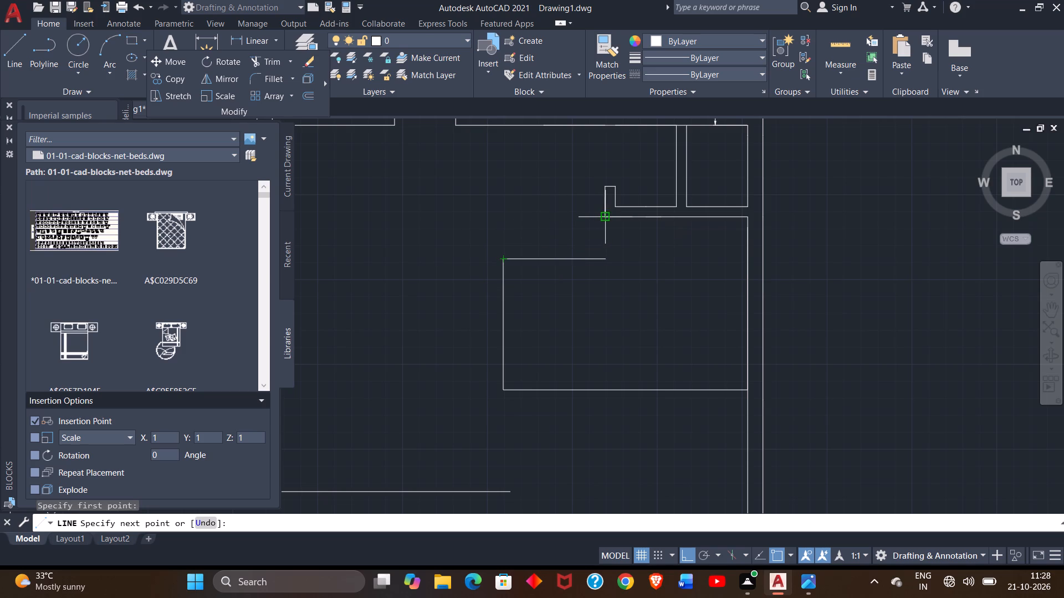
left_click(505, 216)
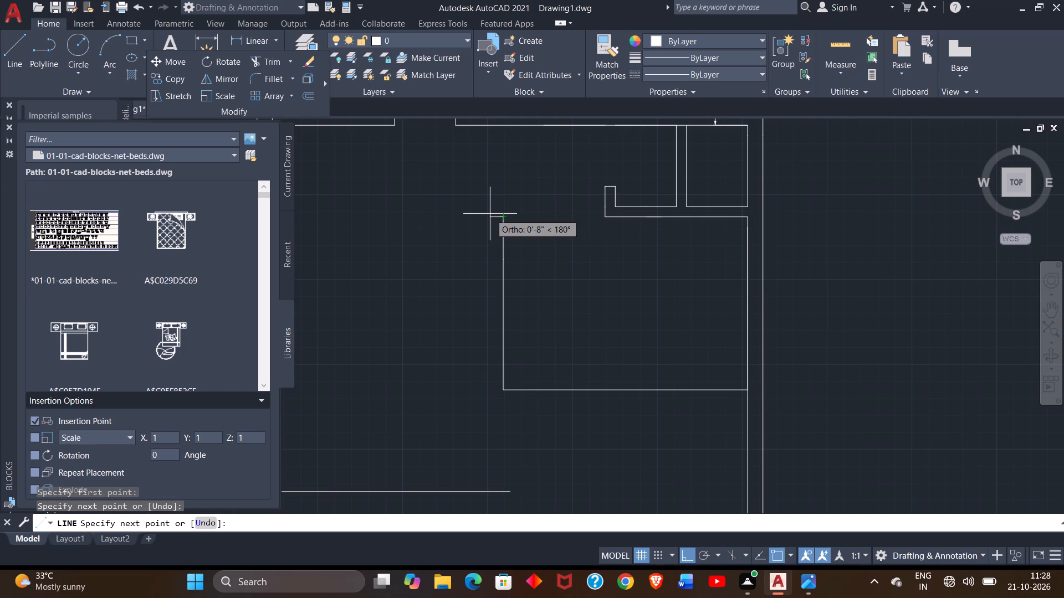
key("6")
key("shift+quotedbl")
key("Return")
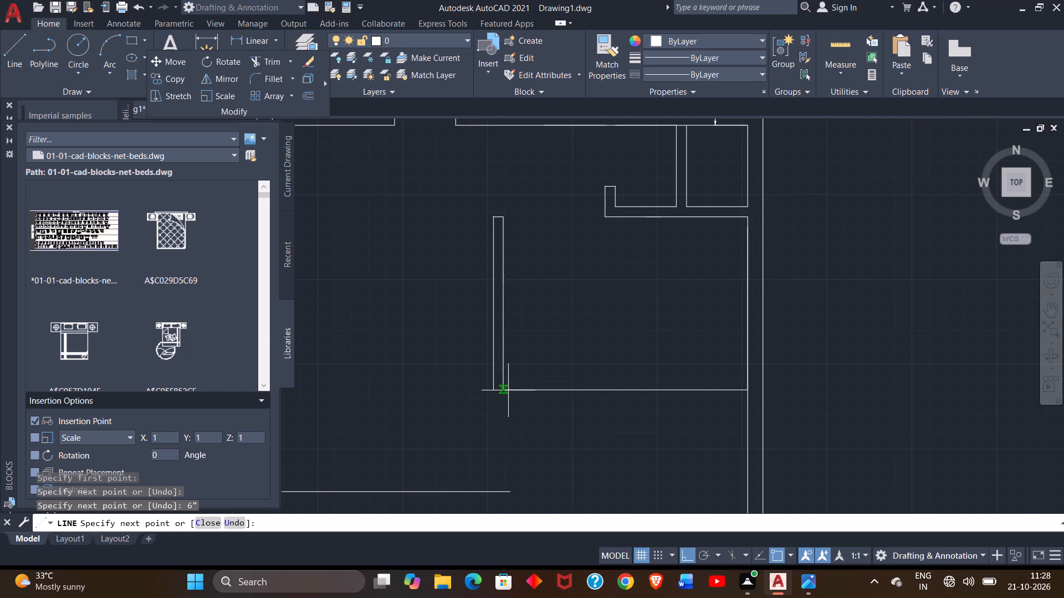
left_click(493, 391)
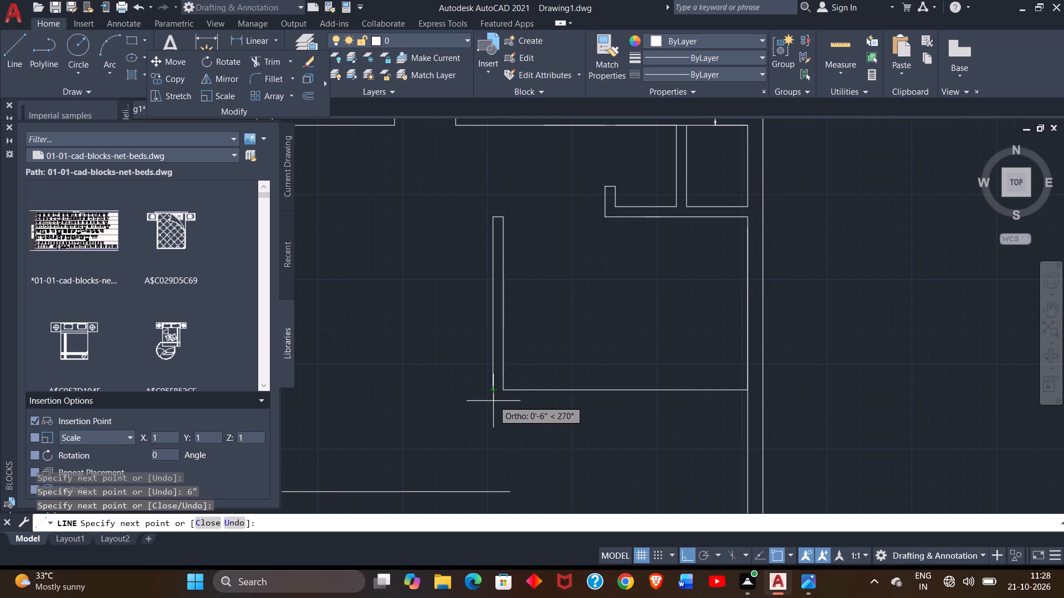
key("6")
key("shift+quotedbl")
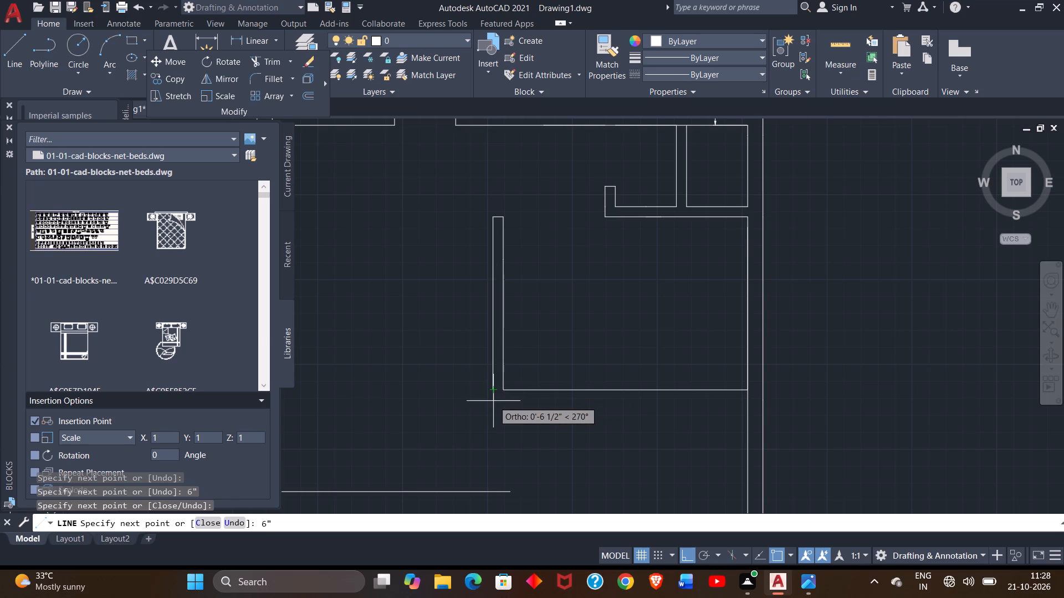
key("Return")
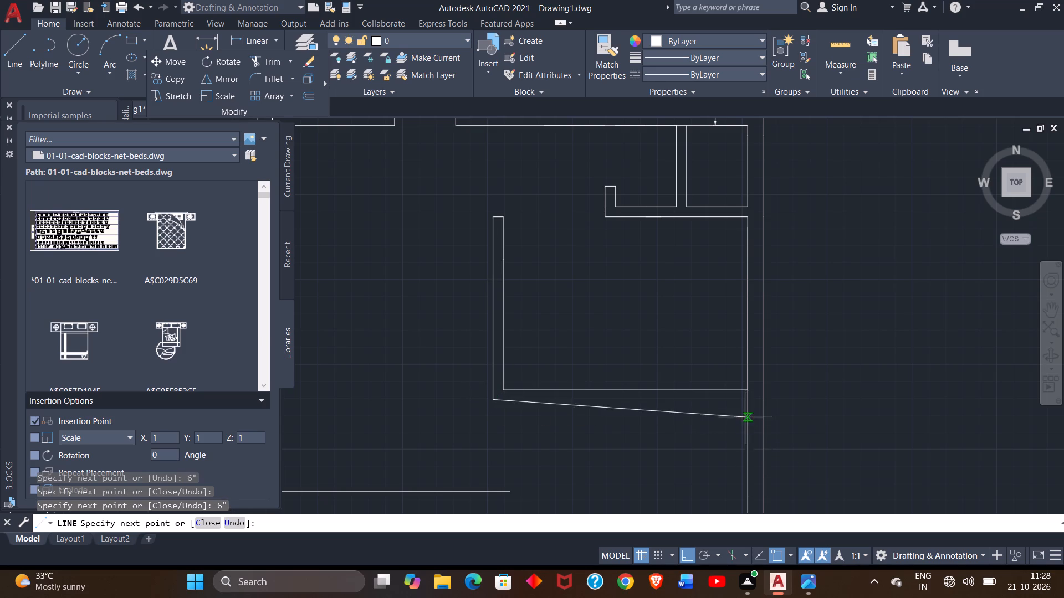
left_click(749, 400)
right_click(749, 400)
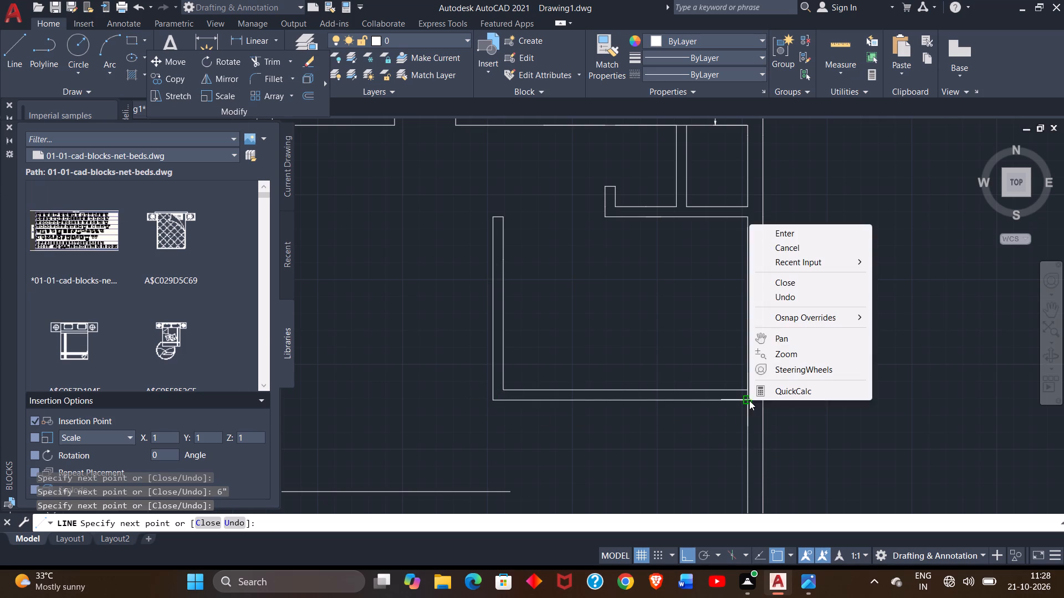
left_click(787, 238)
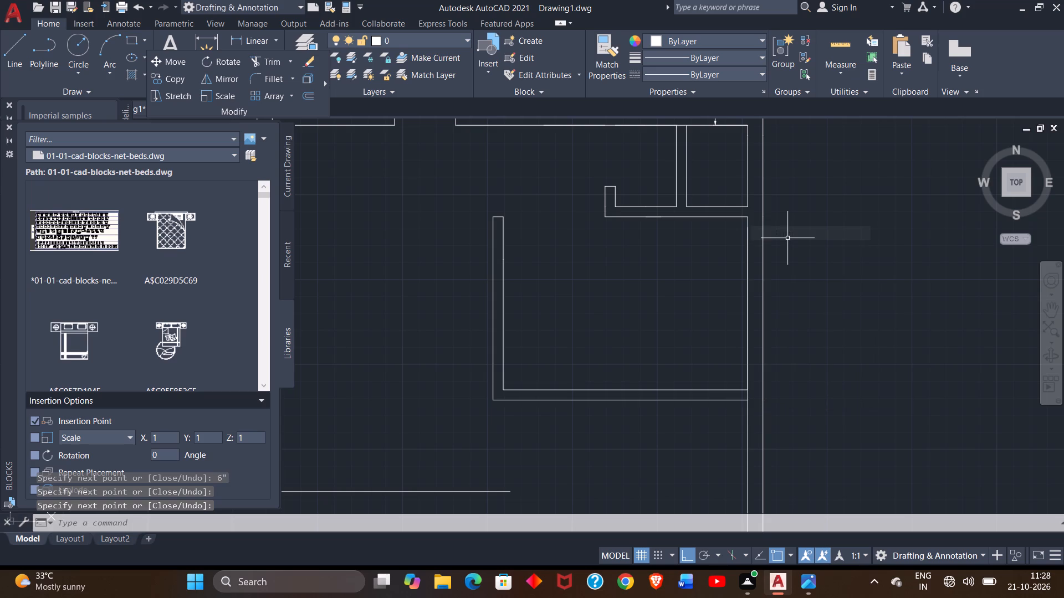
Trim the right exterior wall's inner face between the two lines of the room's new bottom wall.
scroll(787, 238, "down", 3, "ctrl")
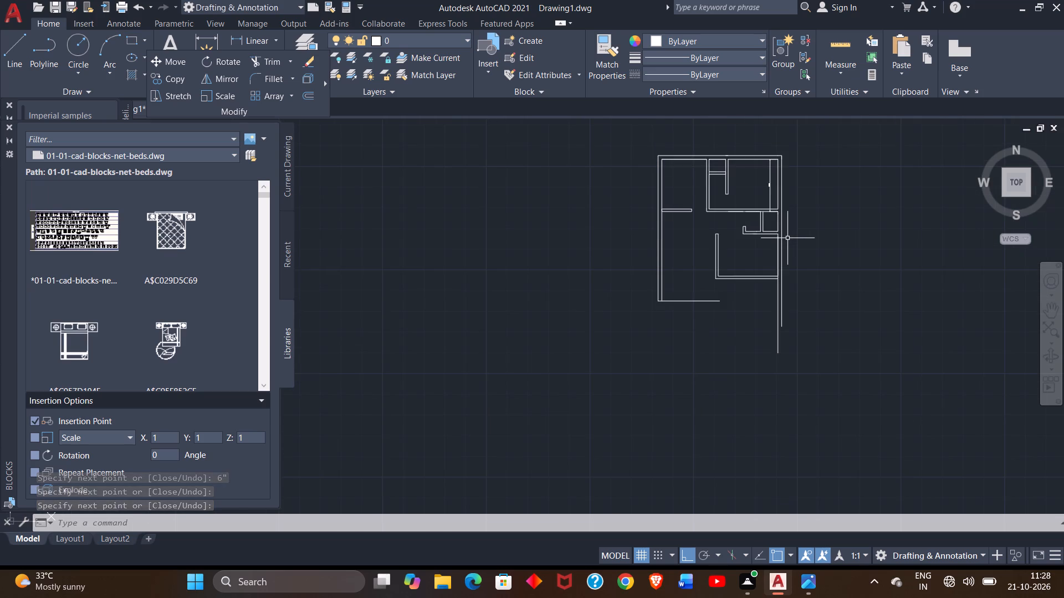
scroll(787, 238, "up", 2, "ctrl")
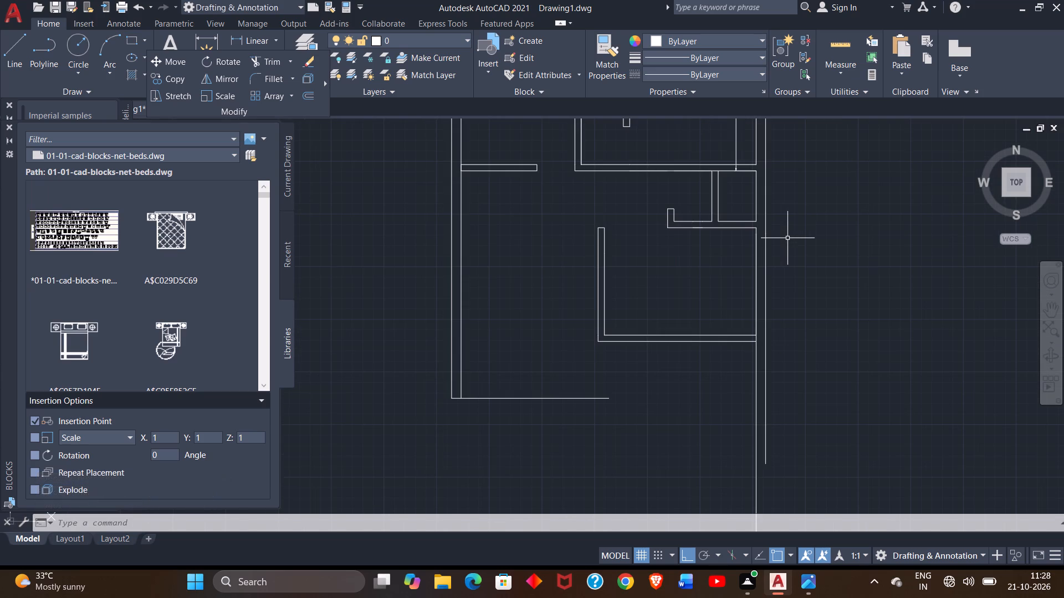
scroll(716, 329, "up", 2, "ctrl")
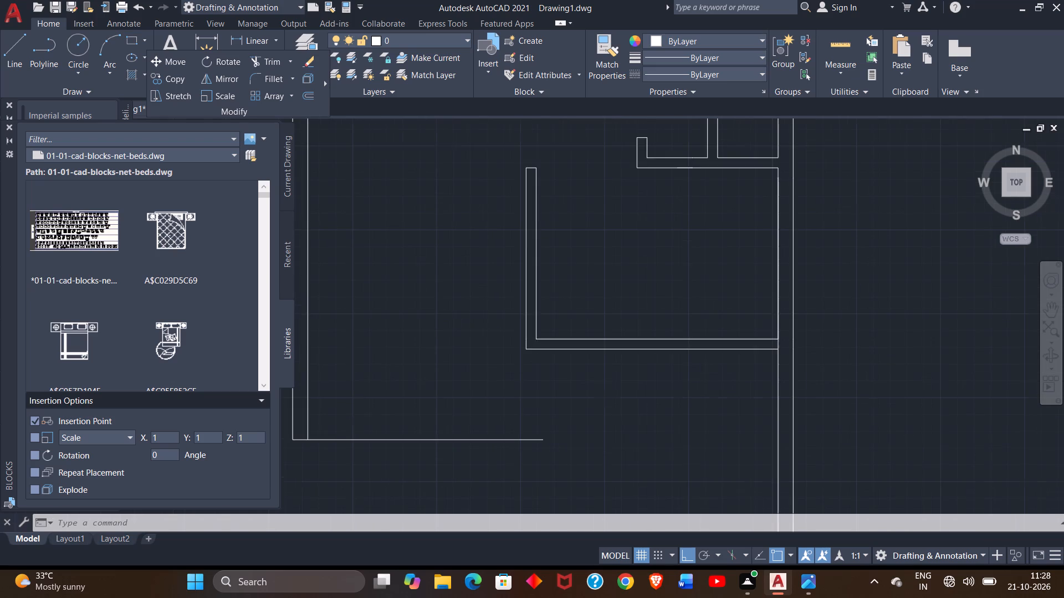
left_click(257, 59)
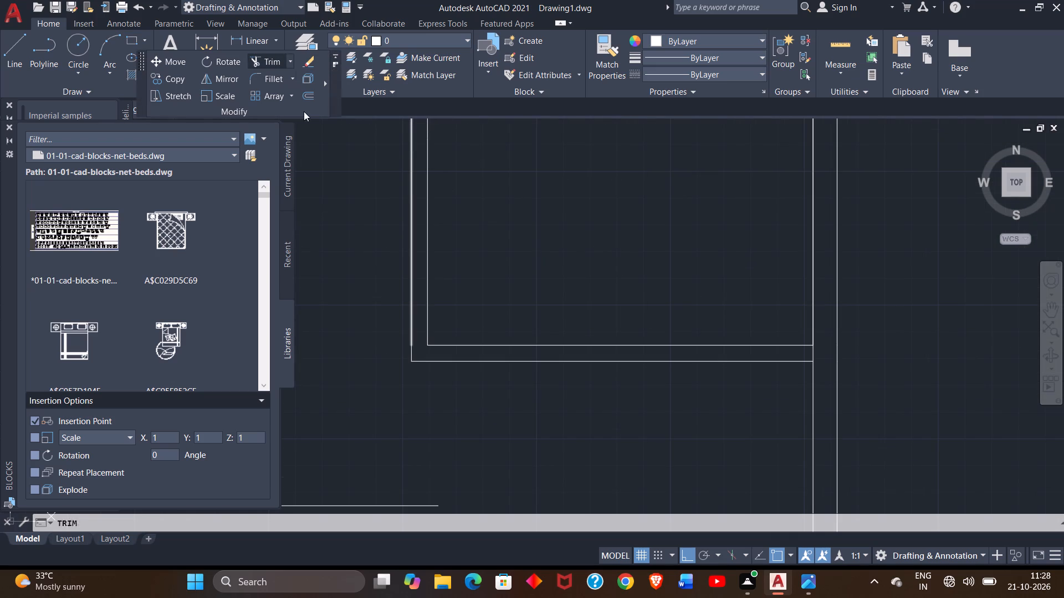
left_click(812, 354)
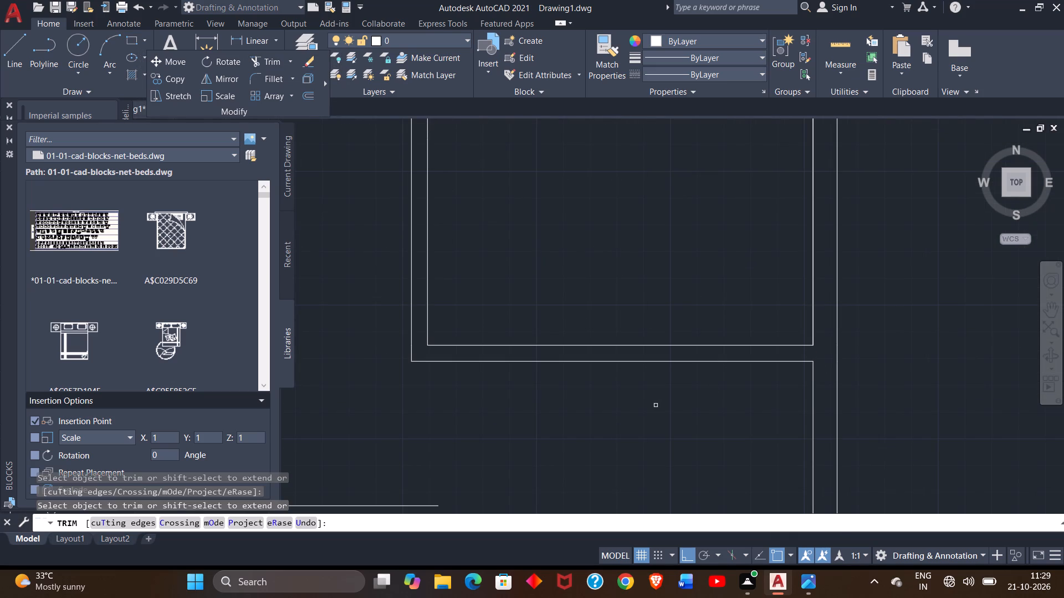
Draw a line 9'8" down from the new room's bottom wall along the right exterior wall, and left to align with the room's outer left face.
scroll(656, 405, "down", 3, "ctrl")
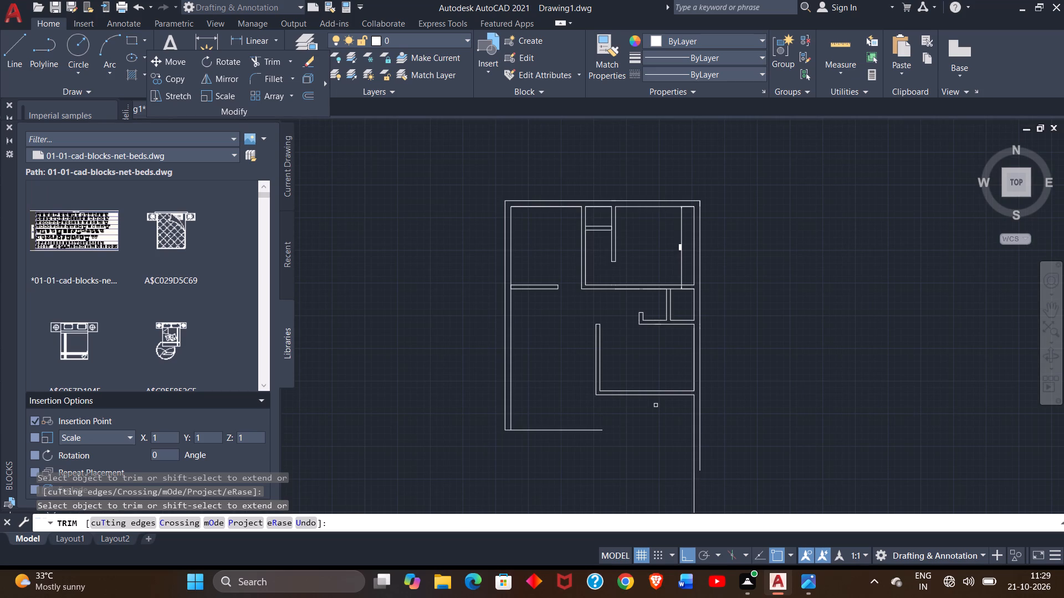
left_click(9, 46)
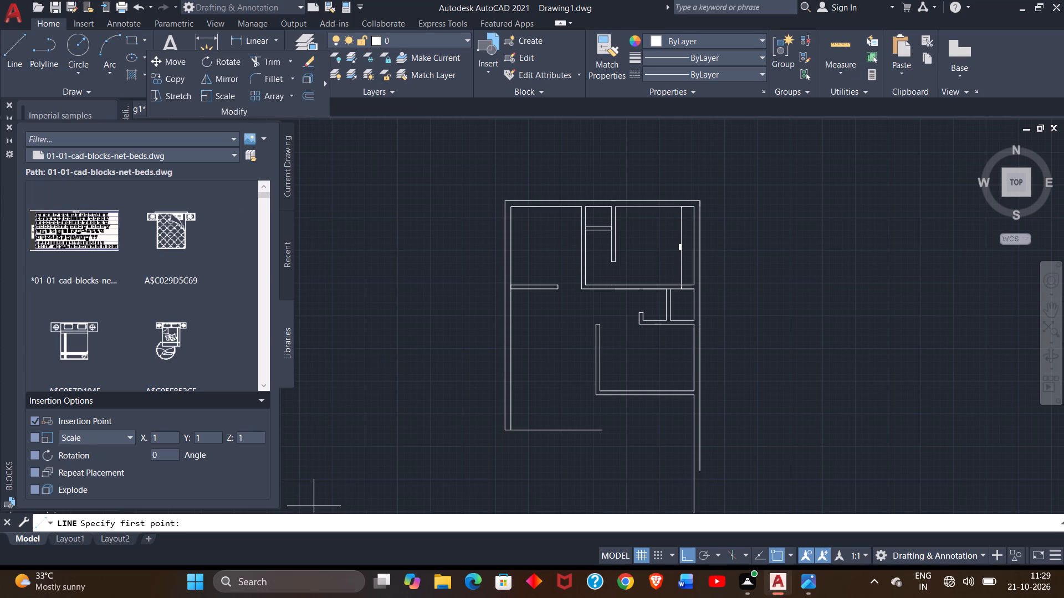
left_click_drag(692, 396, 683, 449)
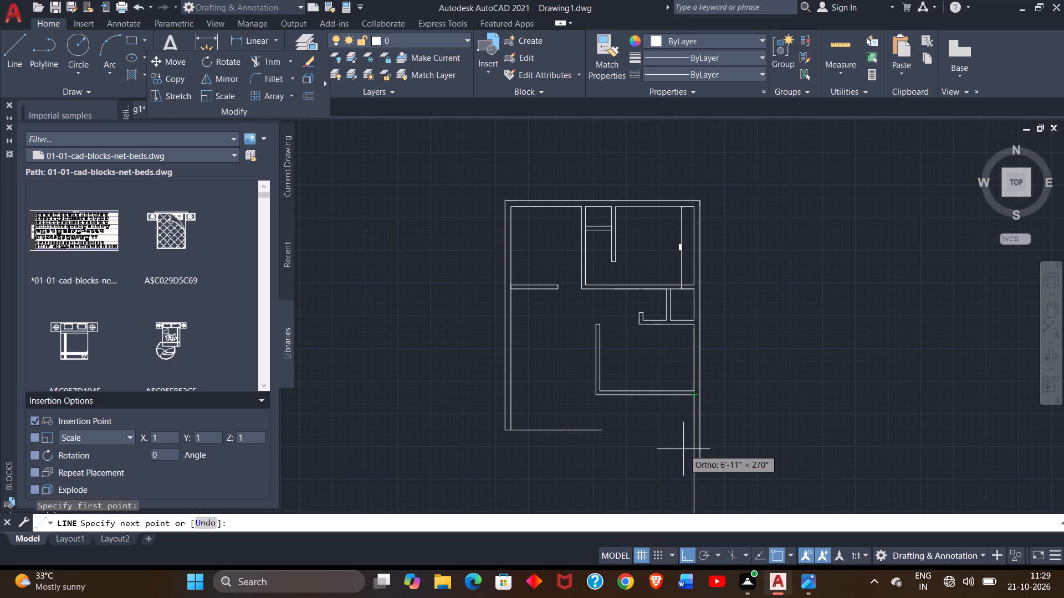
type("9'")
key("8")
key("shift+quotedbl")
key("Return")
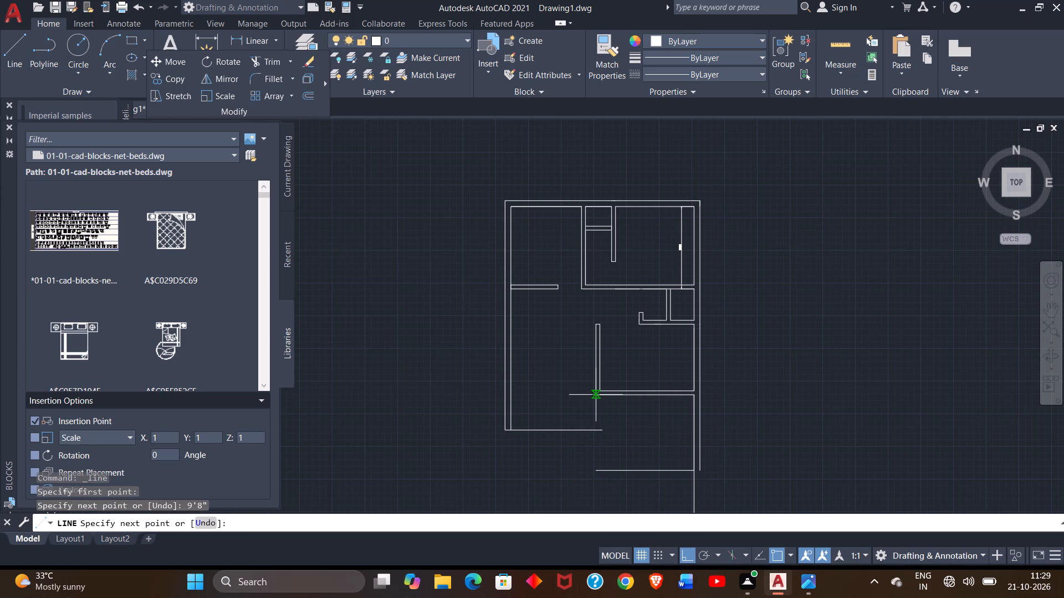
left_click(596, 470)
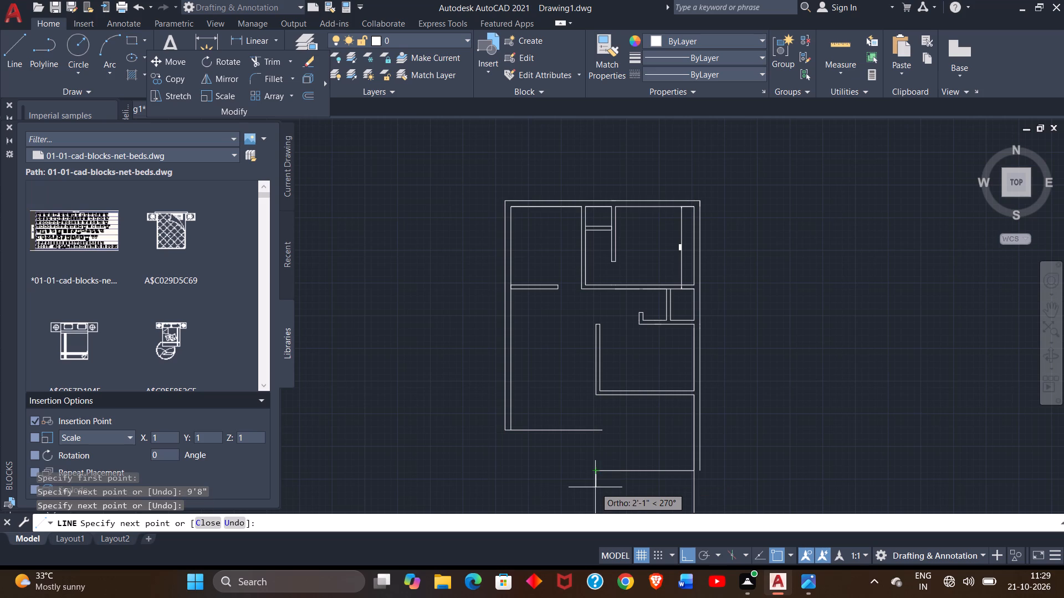
Complete the lower horizontal wall with a 6" end line and a second face running back to the right exterior wall.
key("9")
key("BackSpace")
key("6")
key("shift+quotedbl")
key("Return")
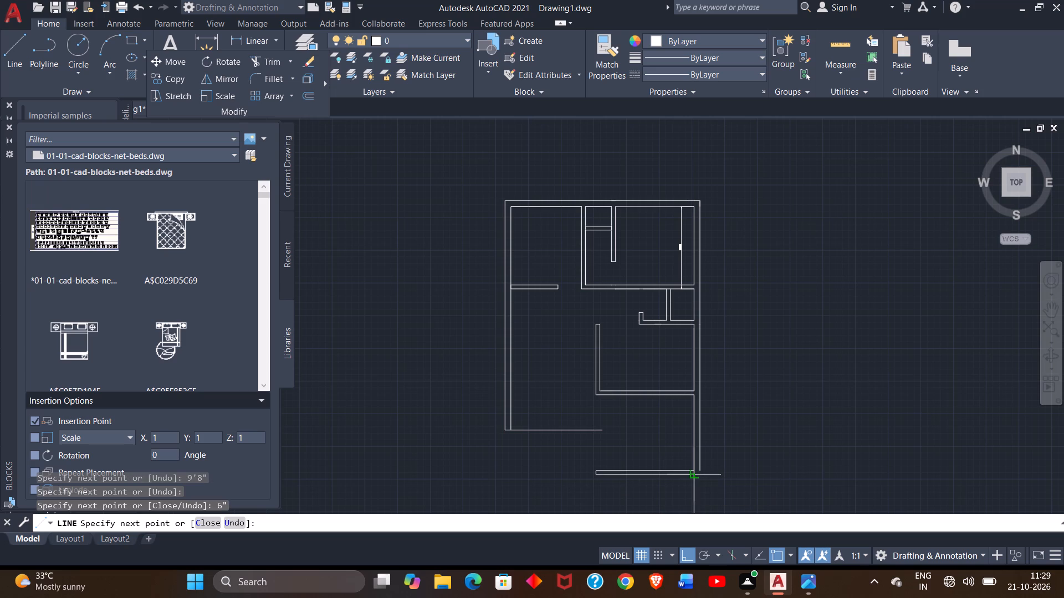
scroll(698, 476, "up", 3, "ctrl")
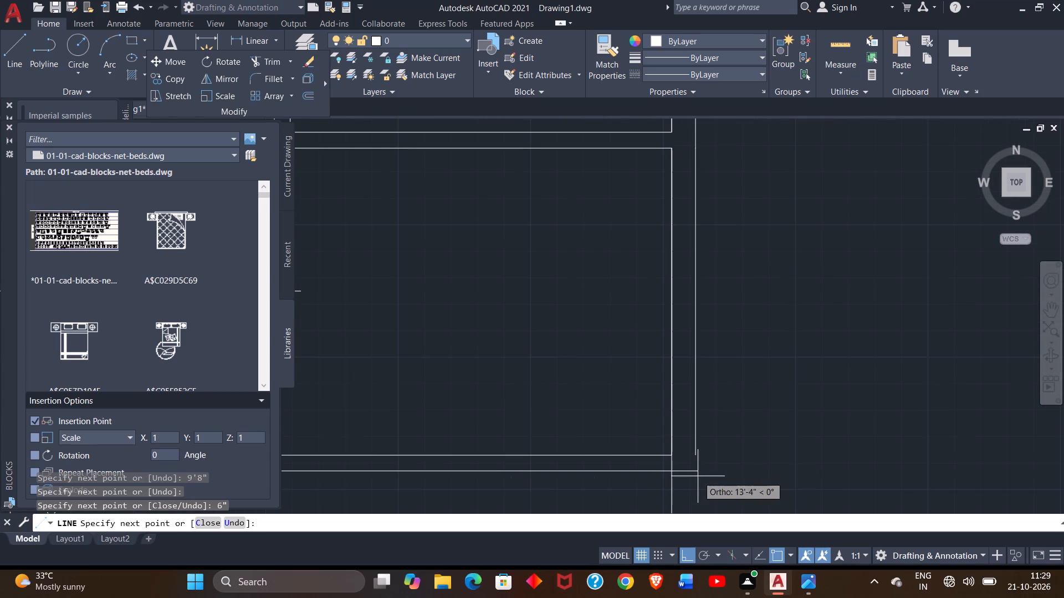
left_click(676, 473)
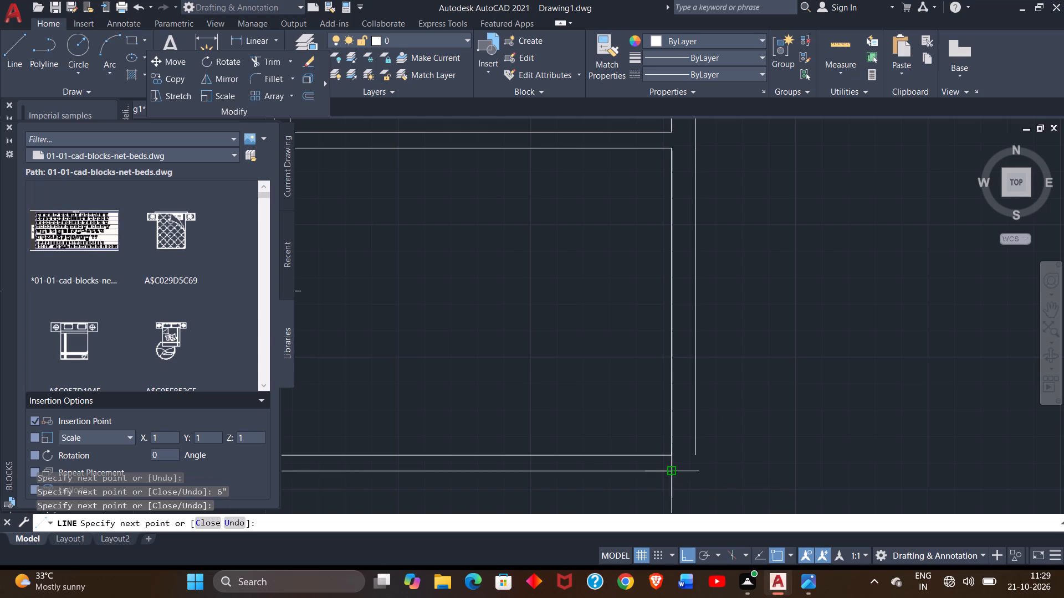
scroll(636, 498, "down", 2, "ctrl")
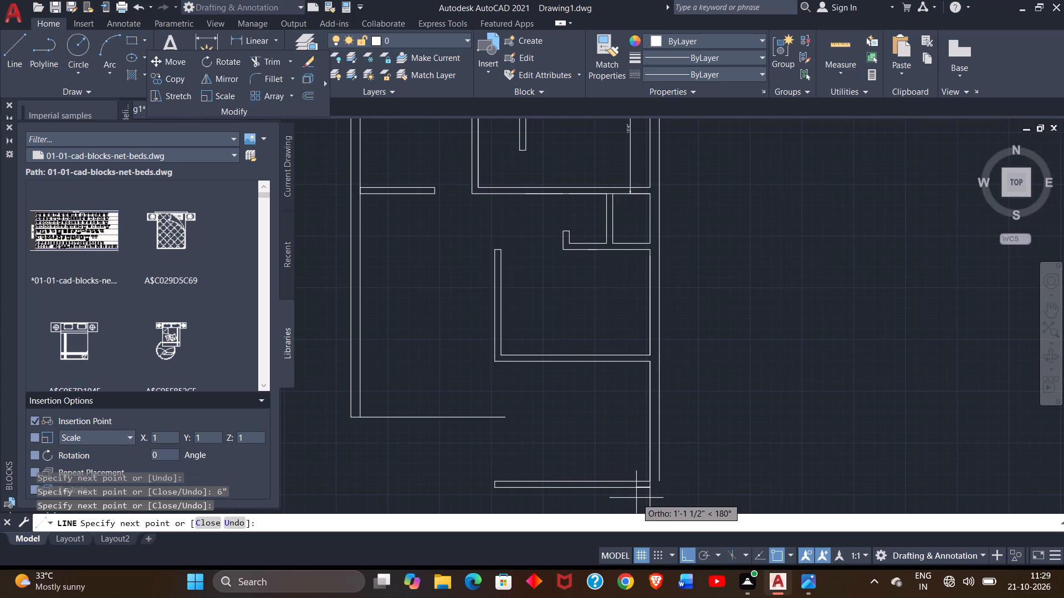
right_click(747, 467)
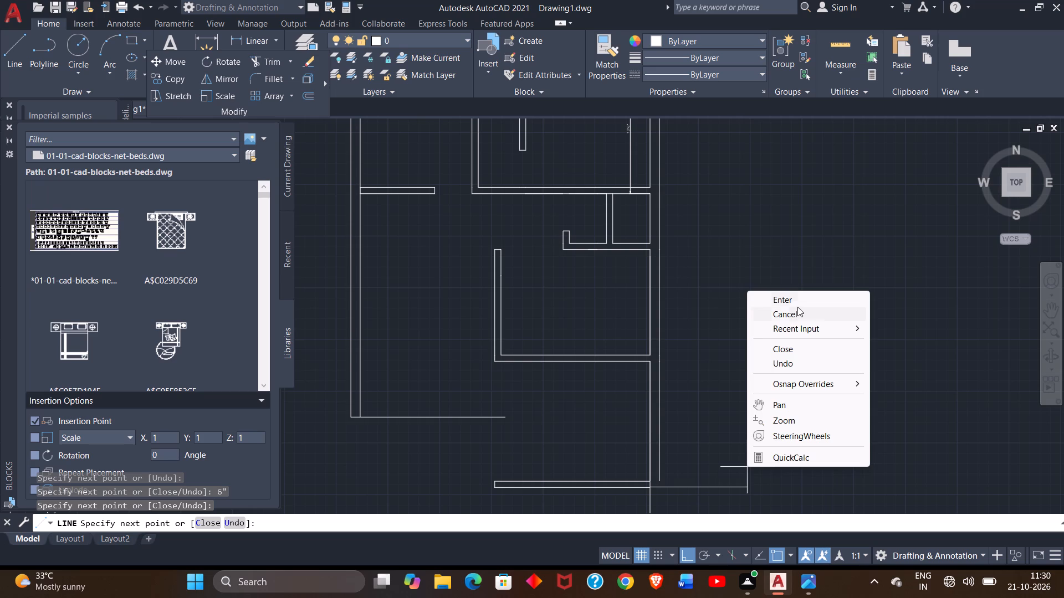
left_click(811, 296)
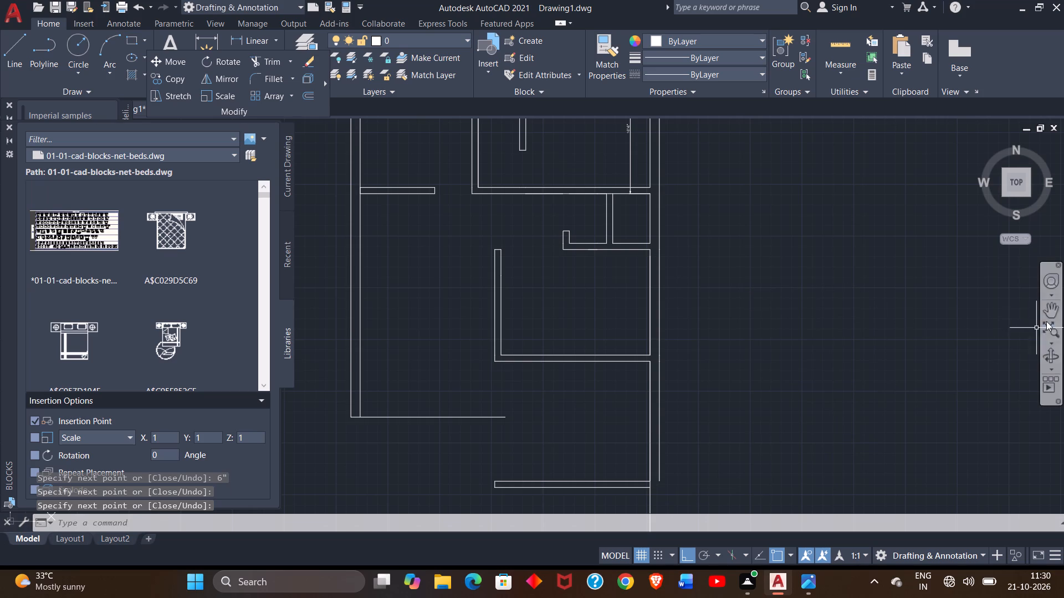
Extend the right exterior wall's outer face 7' downward from its lower end, and add a 9" segment to the left for the wall thickness.
left_click(1060, 315)
left_click_drag(864, 367, 870, 193)
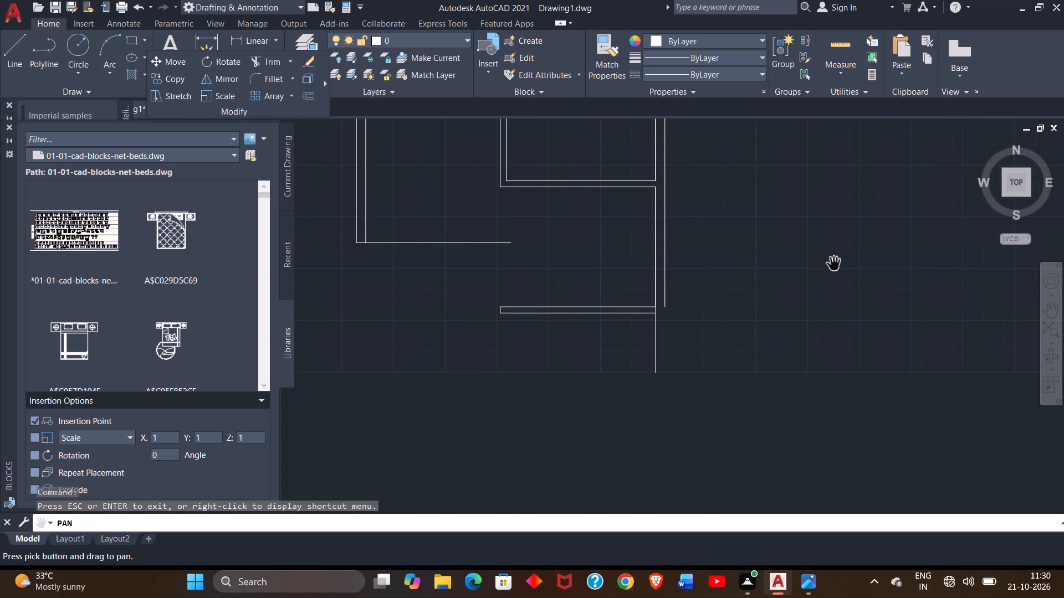
left_click(4, 68)
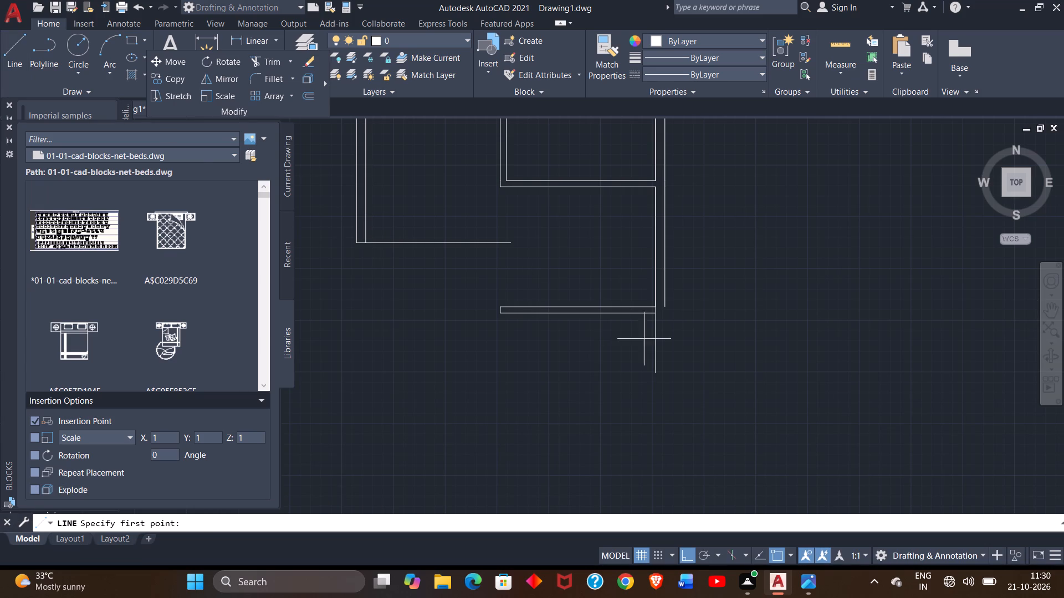
left_click(663, 306)
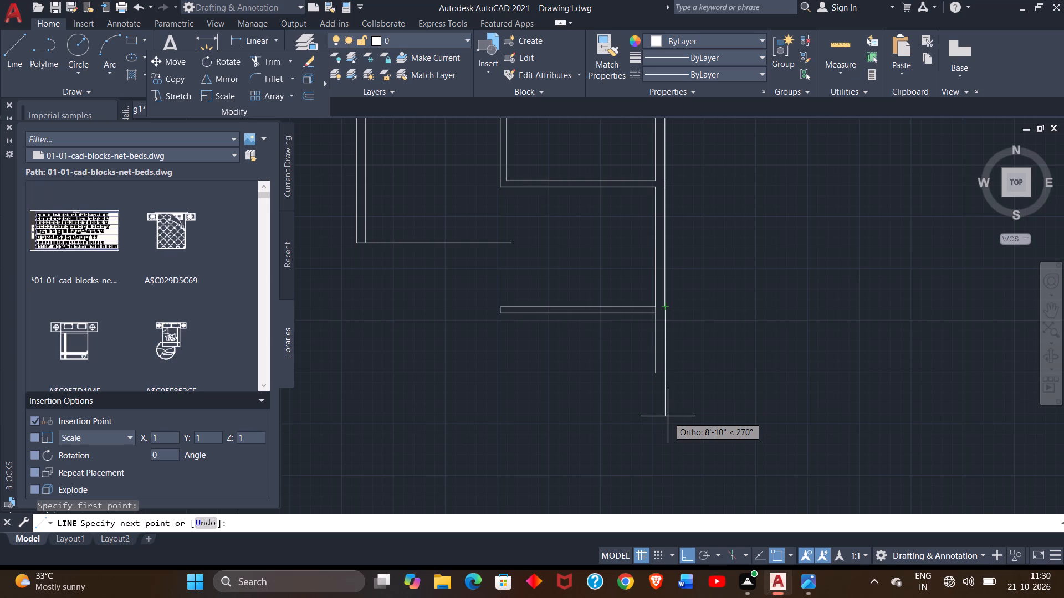
type("7'")
key("Return")
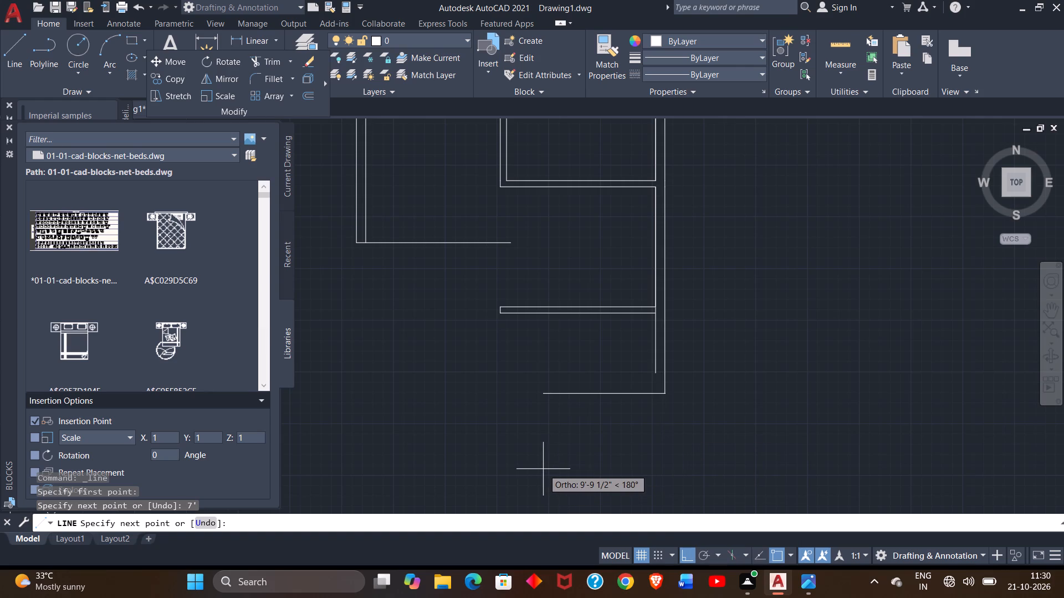
key("9")
key("shift+quotedbl")
key("Return")
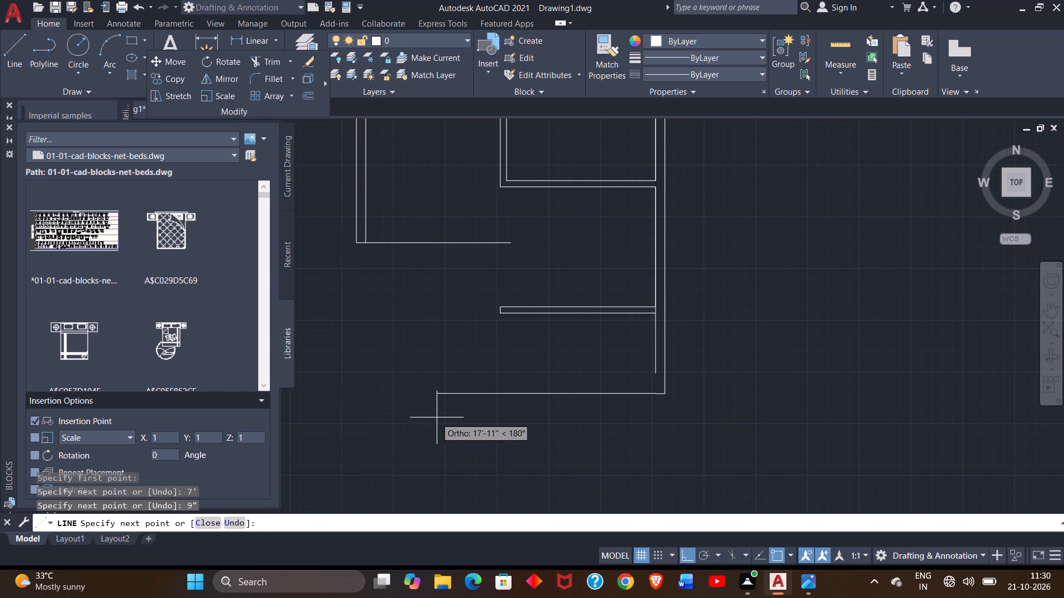
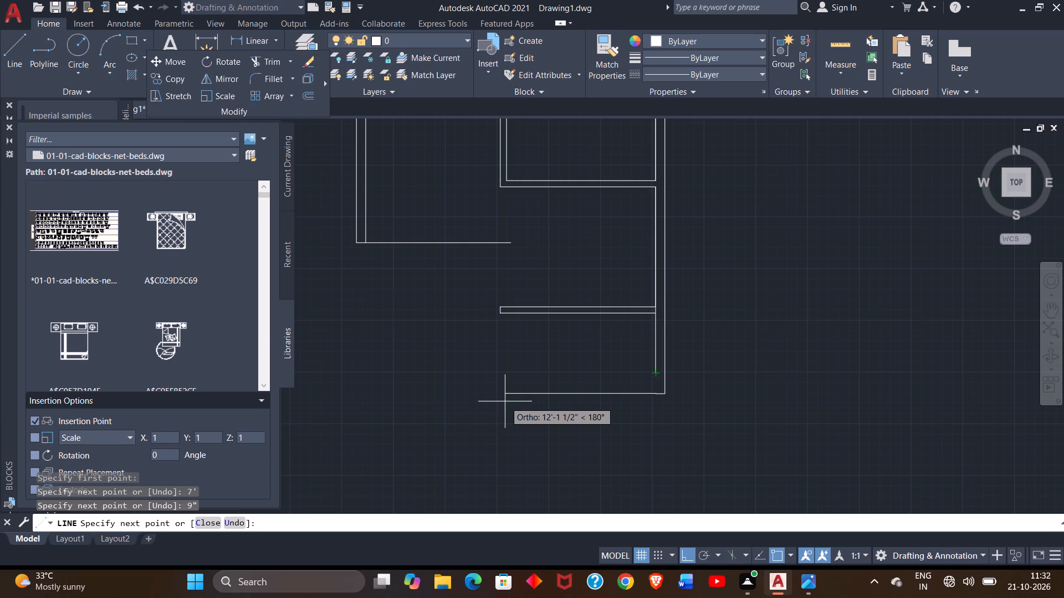
Draw the bottom wall 12' plus 6" leftward with a 6" end line, and return its inner face to the right exterior wall's inner face.
type("12'")
key("Return")
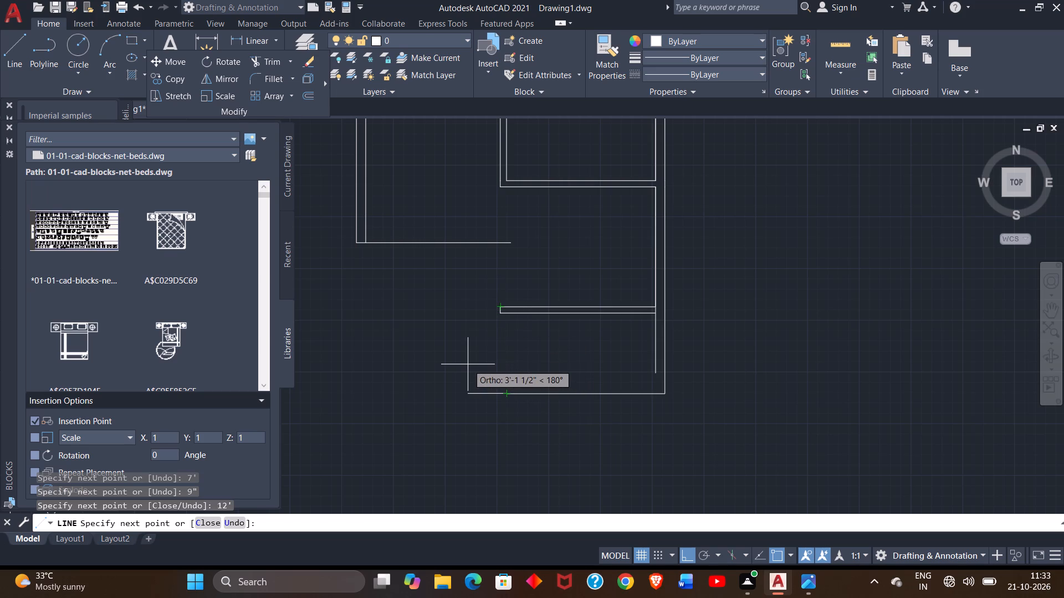
key("6")
key("shift+quotedbl")
key("Return")
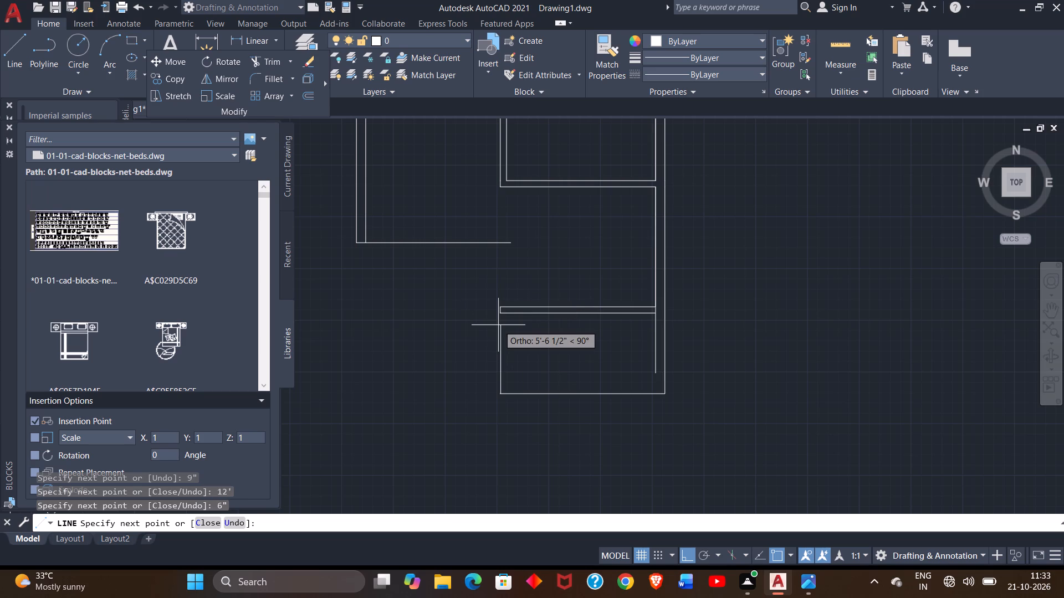
key("6")
key("shift+quotedbl")
key("Return")
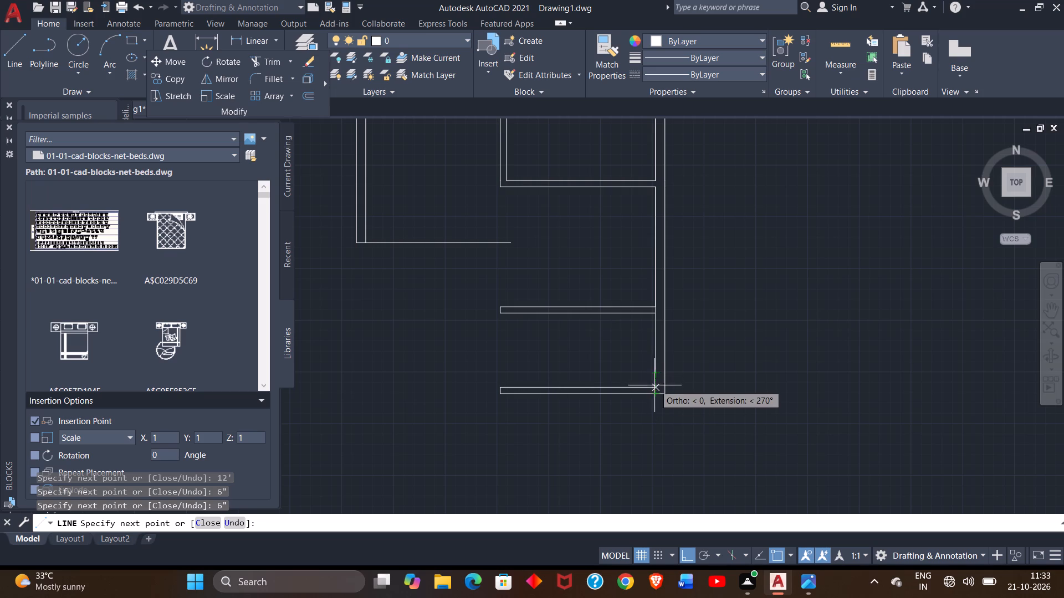
left_click(656, 389)
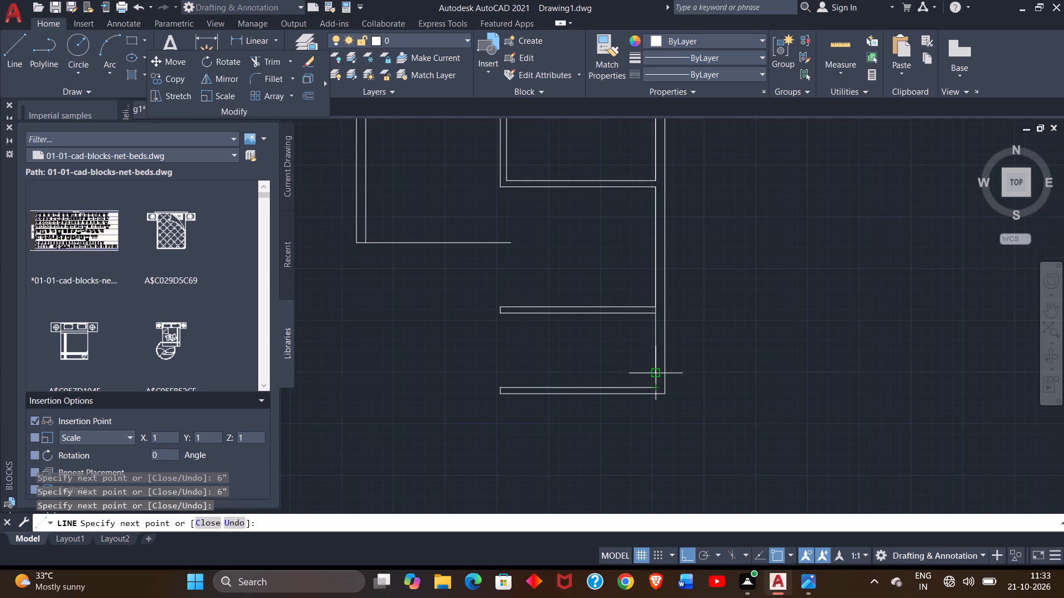
left_click(653, 373)
right_click(653, 373)
left_click(676, 377)
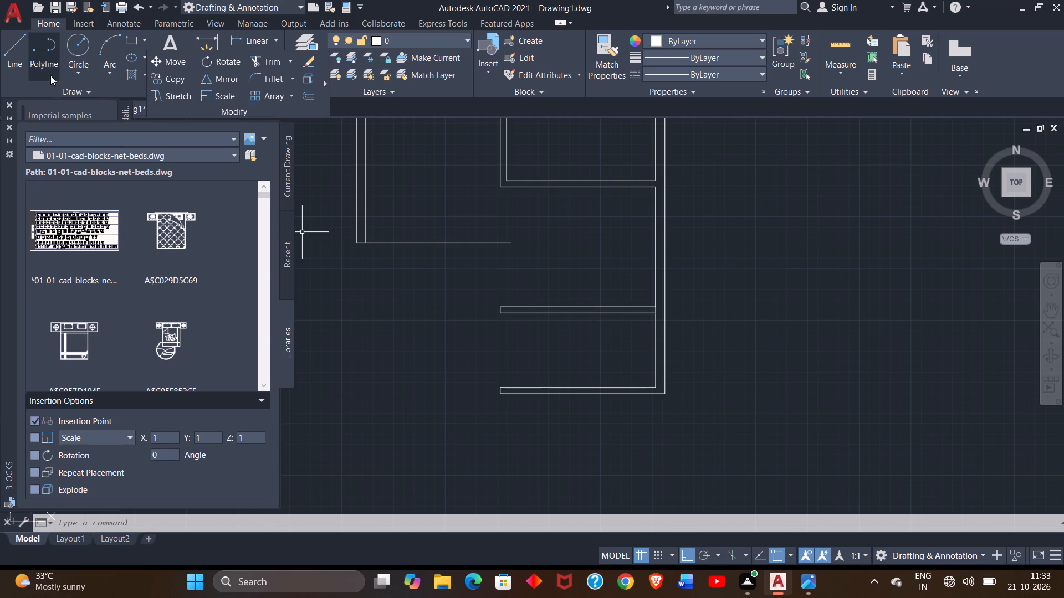
Draw the middle right room's left wall as two vertical faces joining the room above to the lower horizontal wall.
left_click(18, 58)
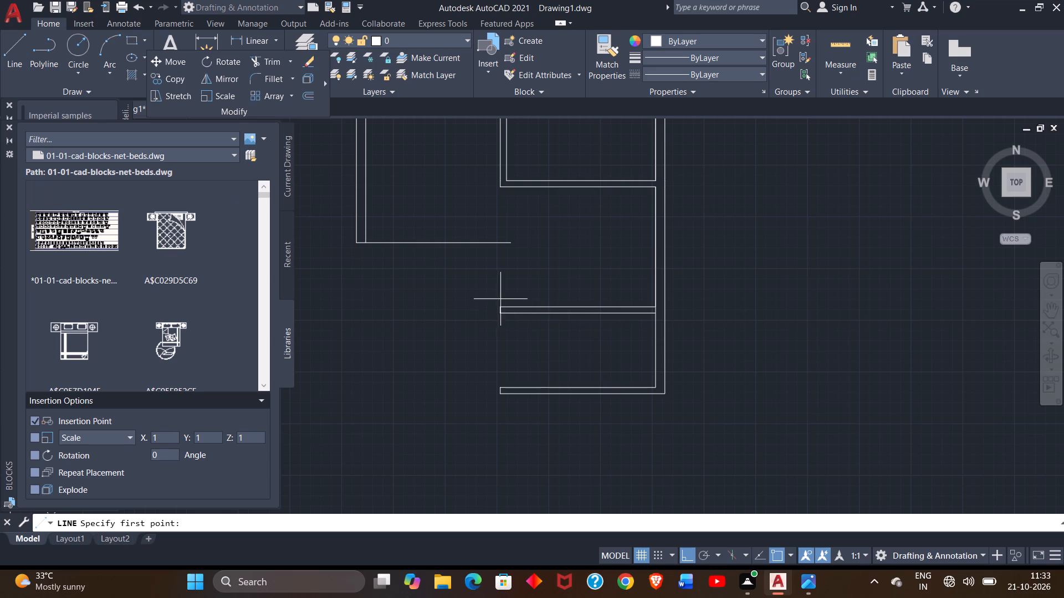
left_click_drag(499, 303, 494, 167)
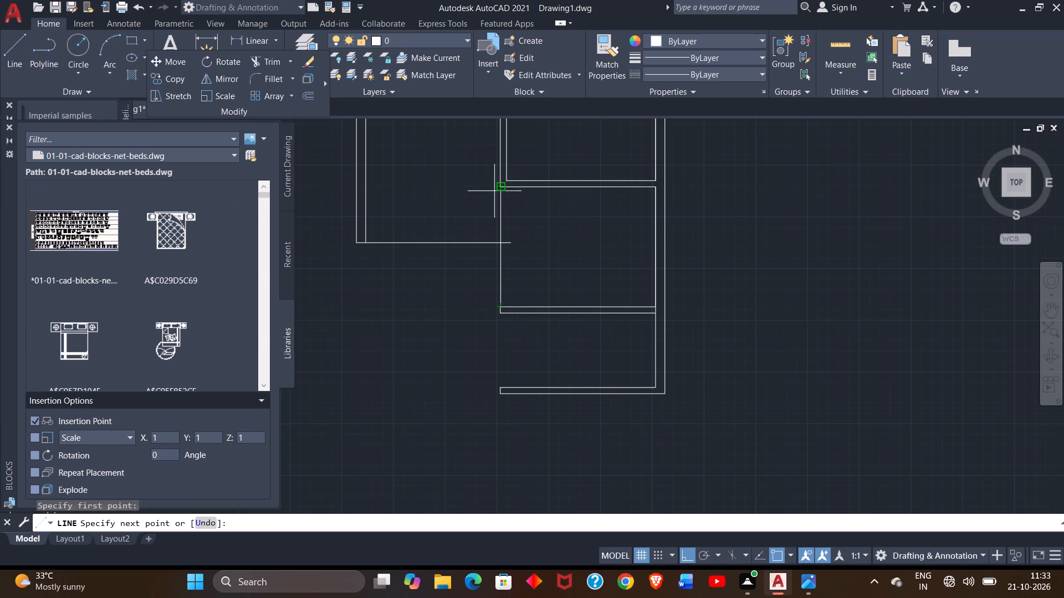
left_click_drag(497, 189, 508, 185)
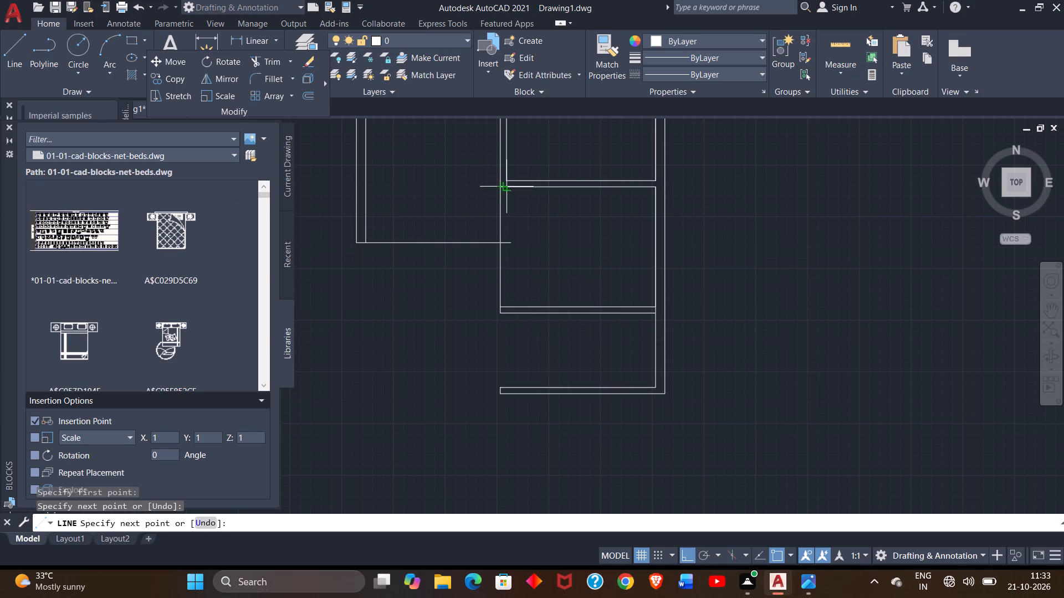
left_click_drag(508, 185, 508, 189)
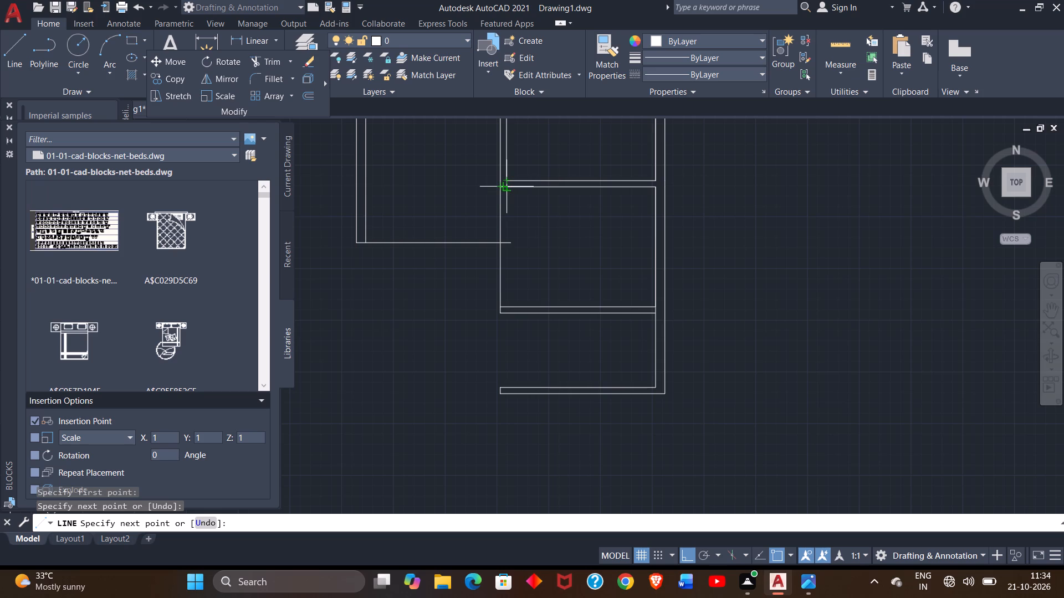
left_click(508, 189)
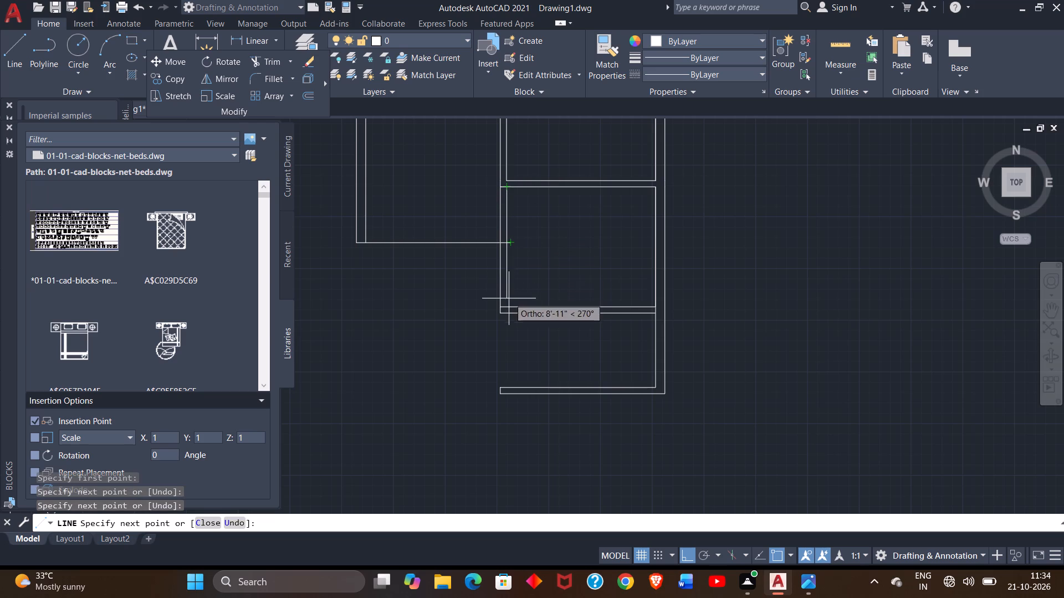
left_click(505, 315)
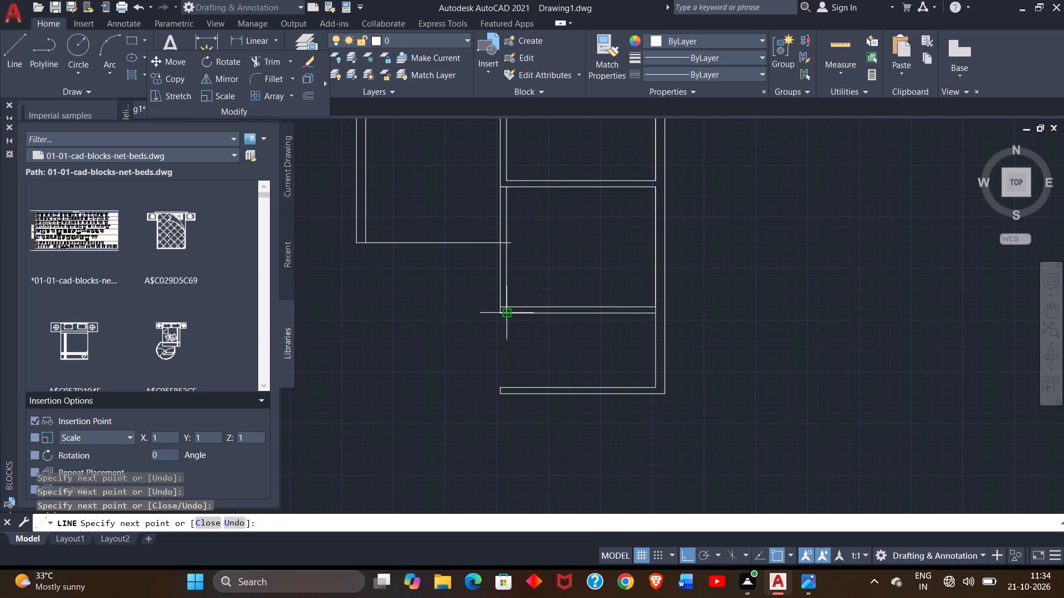
right_click(505, 315)
left_click(519, 320)
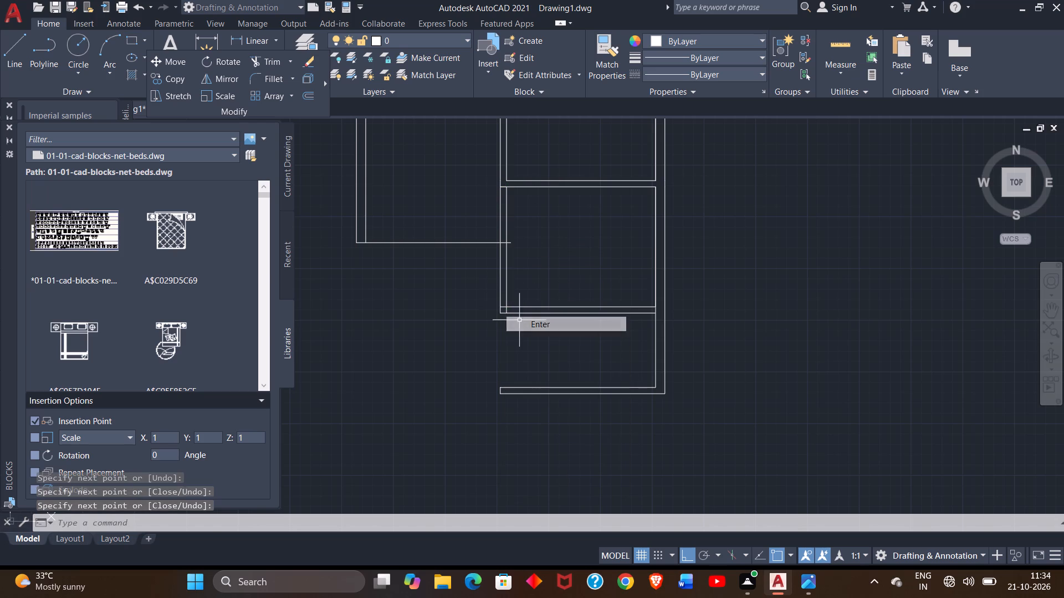
Trim the left area's bottom horizontal line back to the outer face of the middle right room's left wall.
scroll(492, 136, "up", 2, "ctrl")
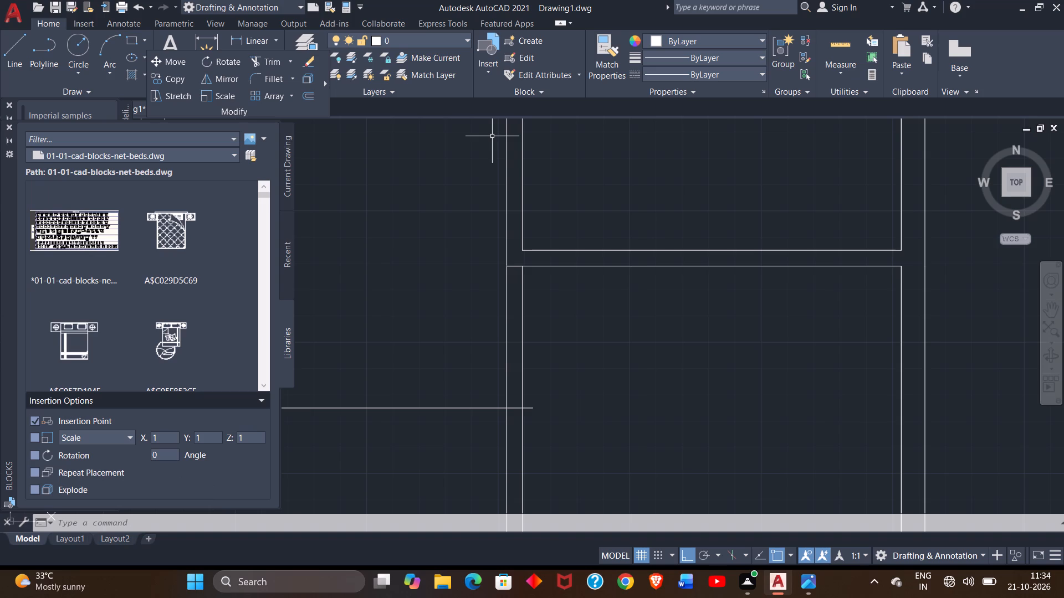
scroll(492, 136, "down", 3, "ctrl")
scroll(492, 136, "up", 2, "ctrl")
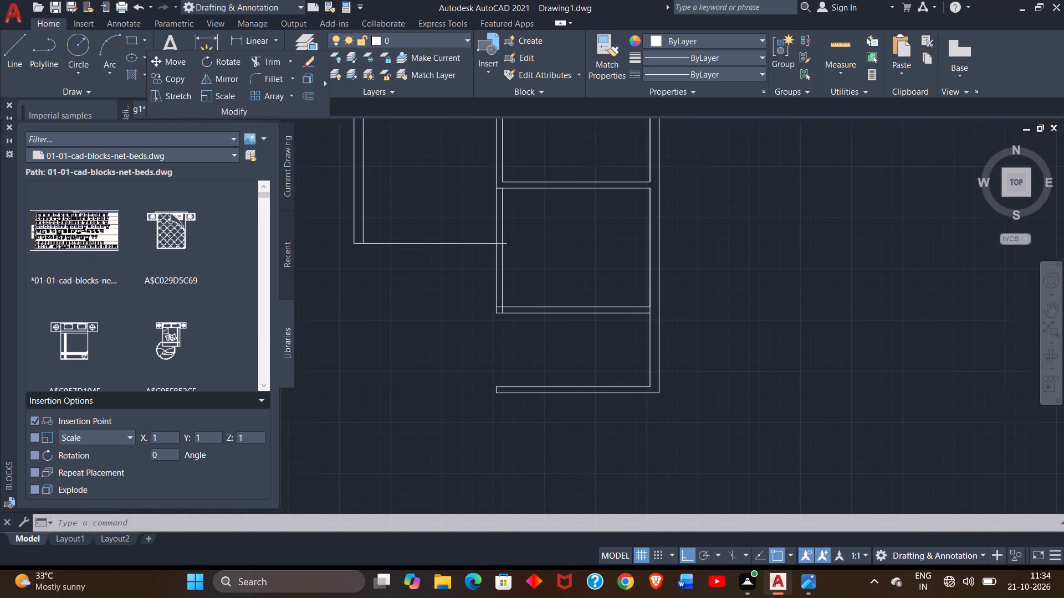
left_click(263, 56)
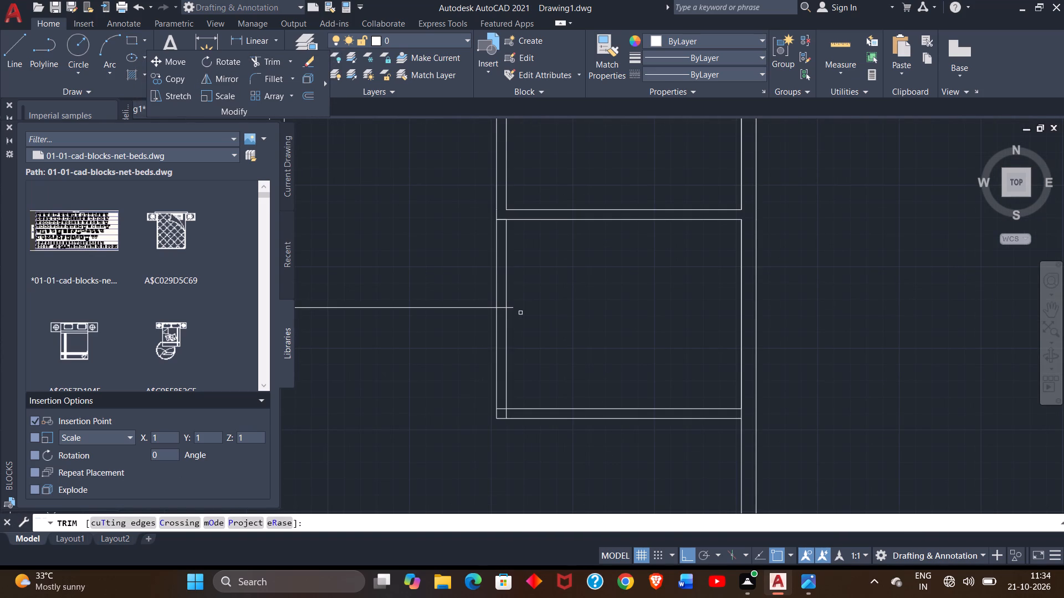
left_click(514, 308)
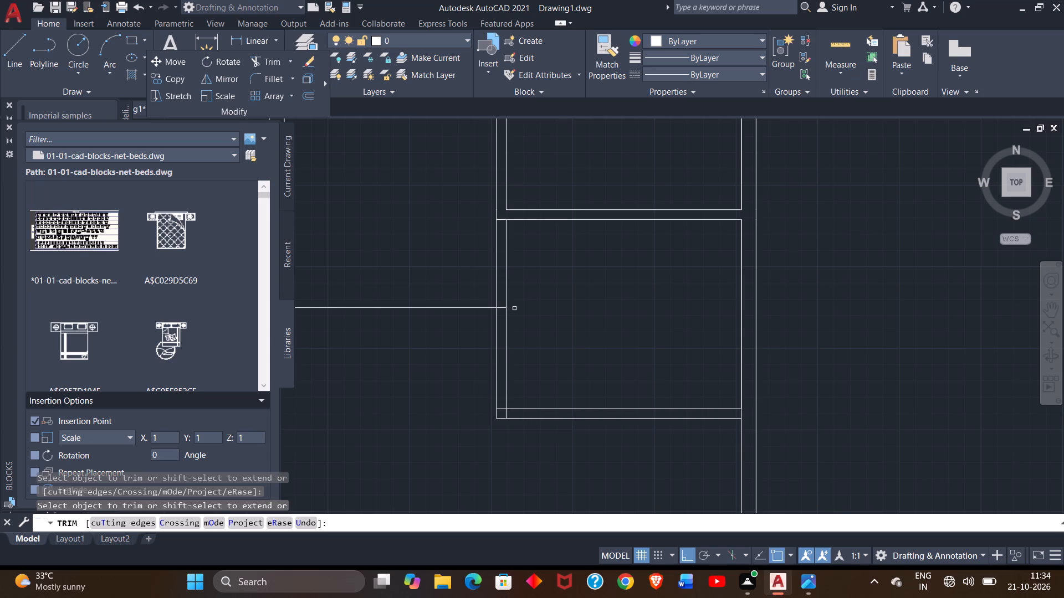
scroll(514, 308, "up", 3, "ctrl")
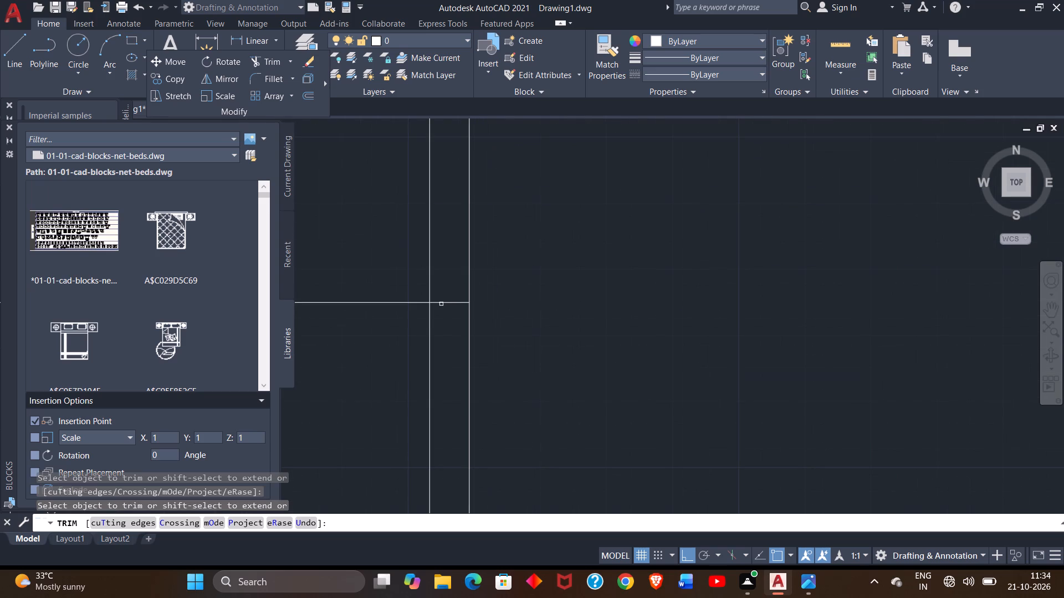
left_click(438, 301)
scroll(438, 301, "down", 2, "ctrl")
scroll(438, 301, "right", 1)
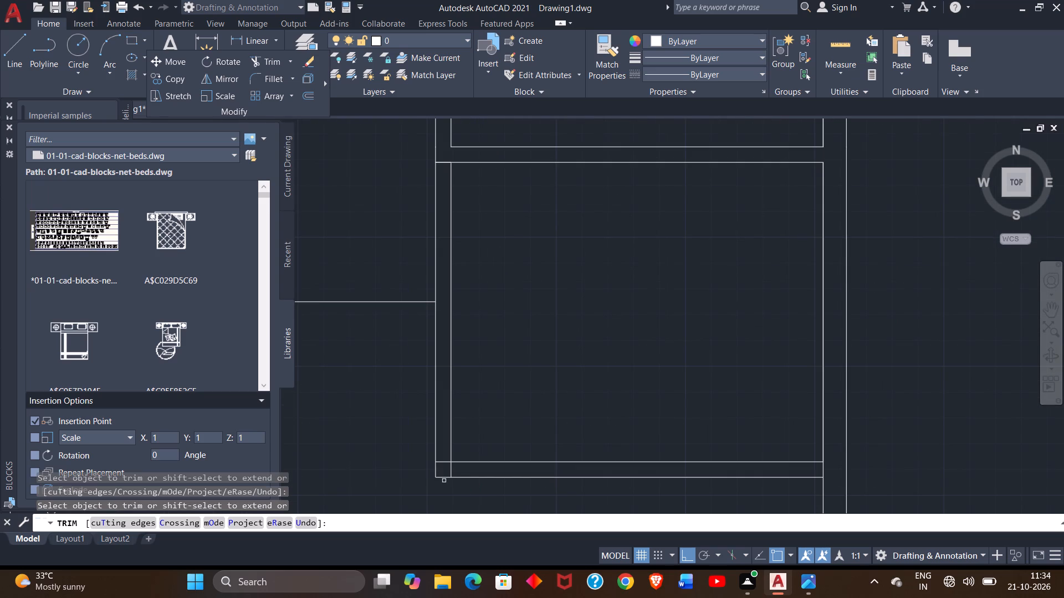
Trim the overlapping line ends inside the middle right room's lower left wall corner.
scroll(434, 473, "up", 2, "ctrl")
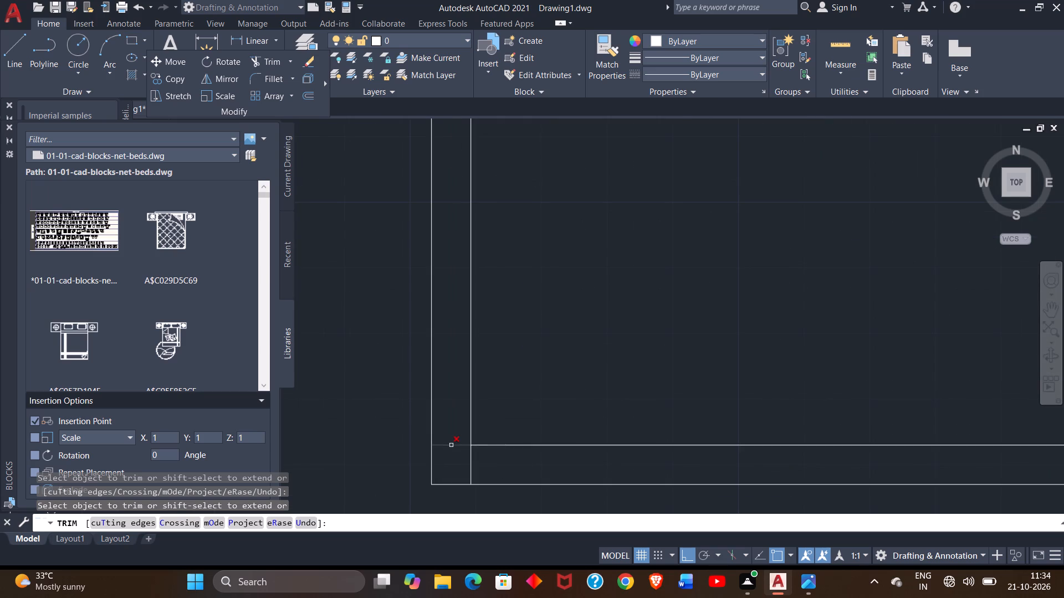
left_click(451, 445)
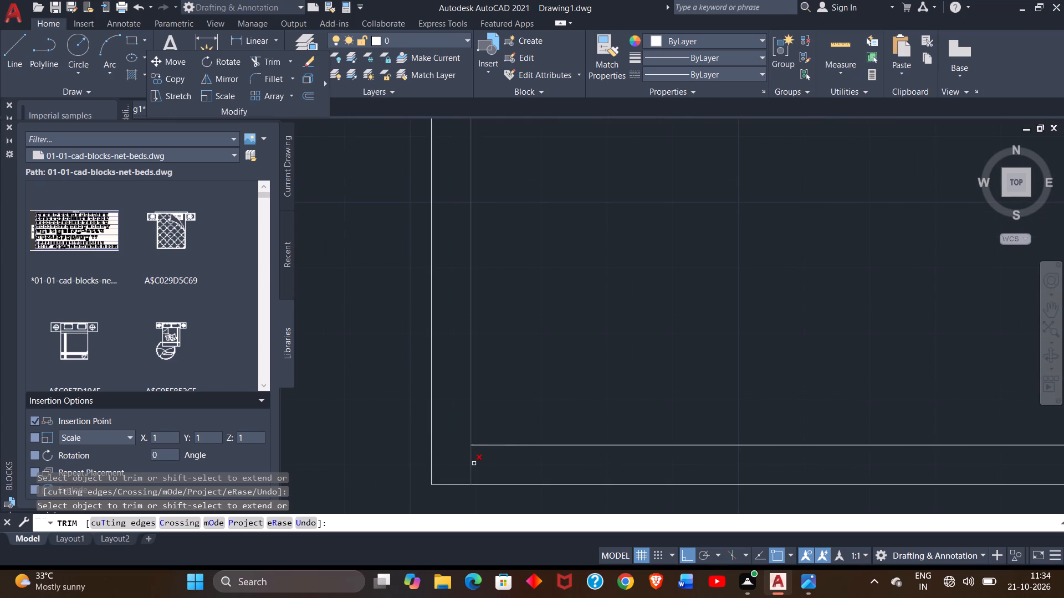
left_click(471, 458)
scroll(471, 458, "down", 2, "ctrl")
scroll(591, 406, "down", 1, "ctrl")
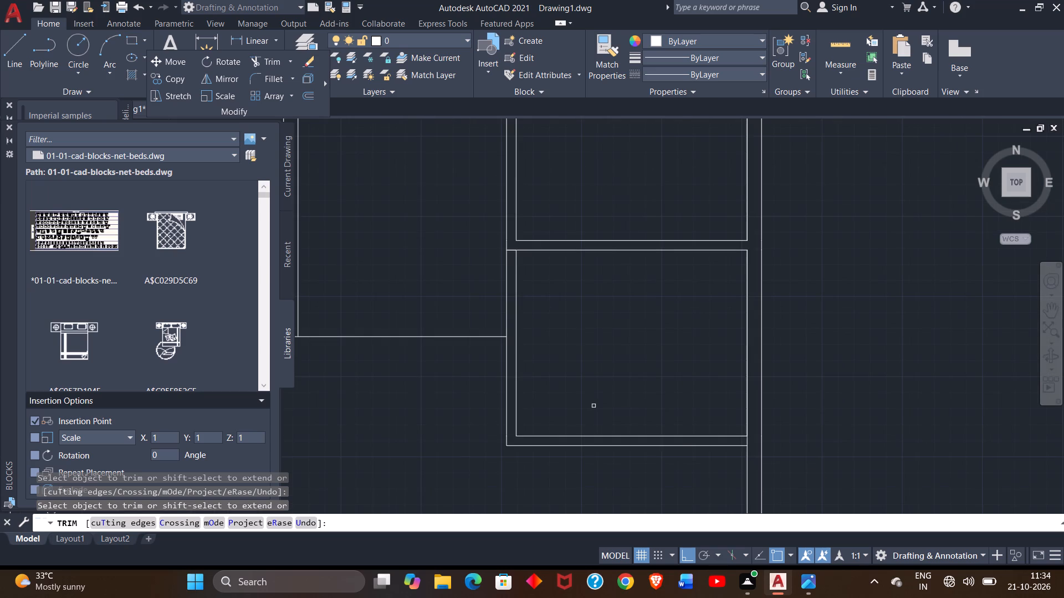
Trim the right exterior wall's inner face between the two lines of the middle right room's bottom wall.
scroll(759, 442, "up", 2, "ctrl")
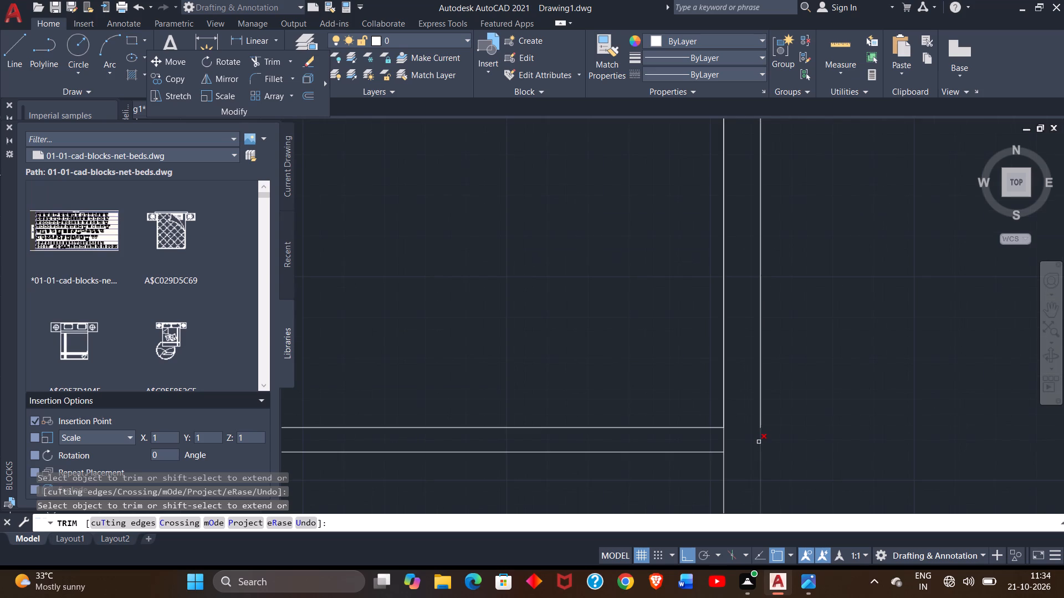
left_click(725, 437)
scroll(725, 437, "down", 1, "ctrl")
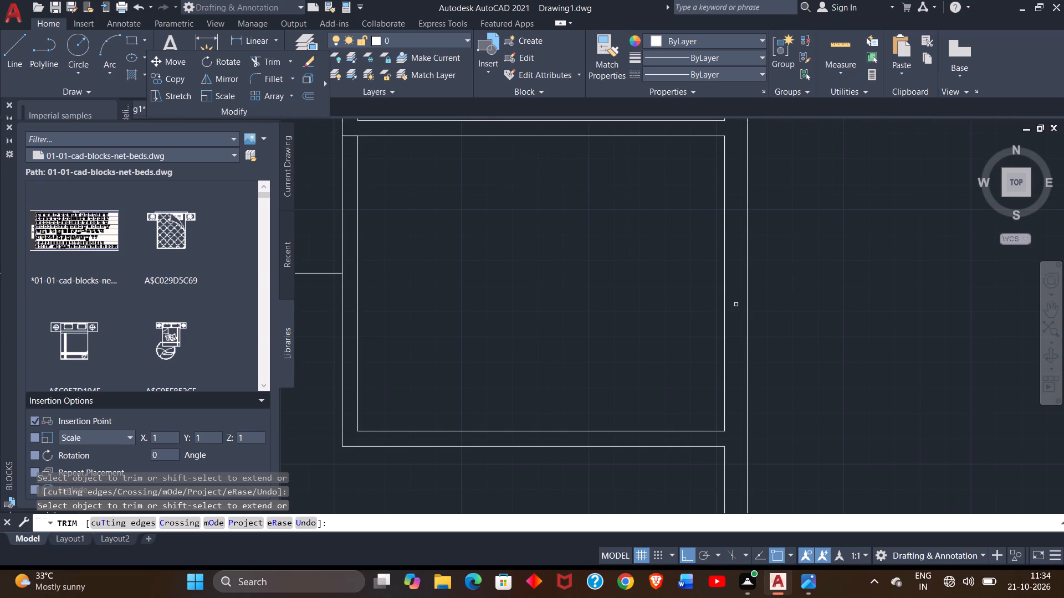
scroll(689, 314, "down", 1, "ctrl")
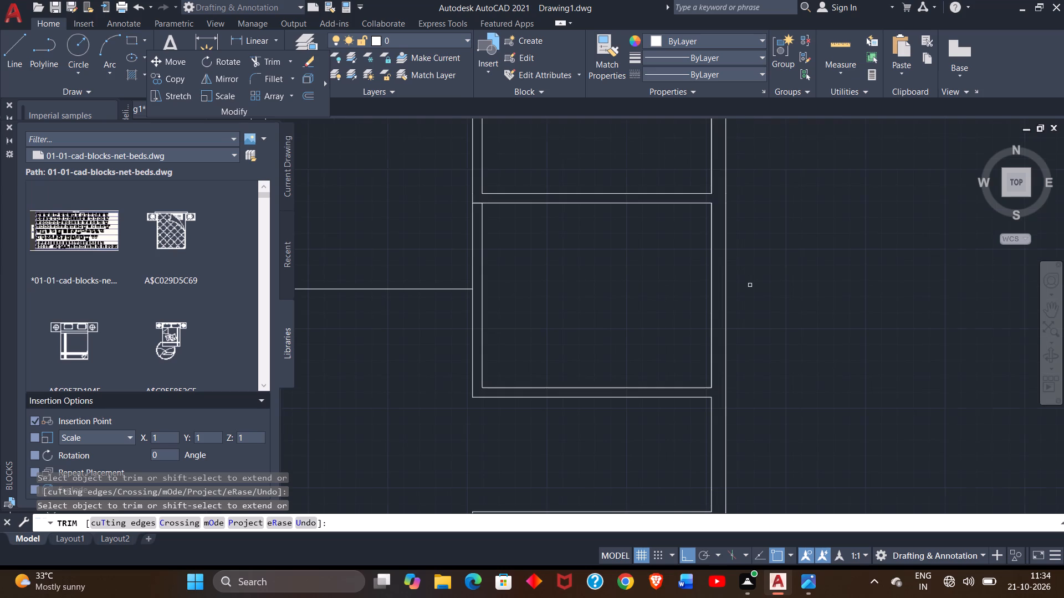
scroll(644, 325, "down", 2, "ctrl")
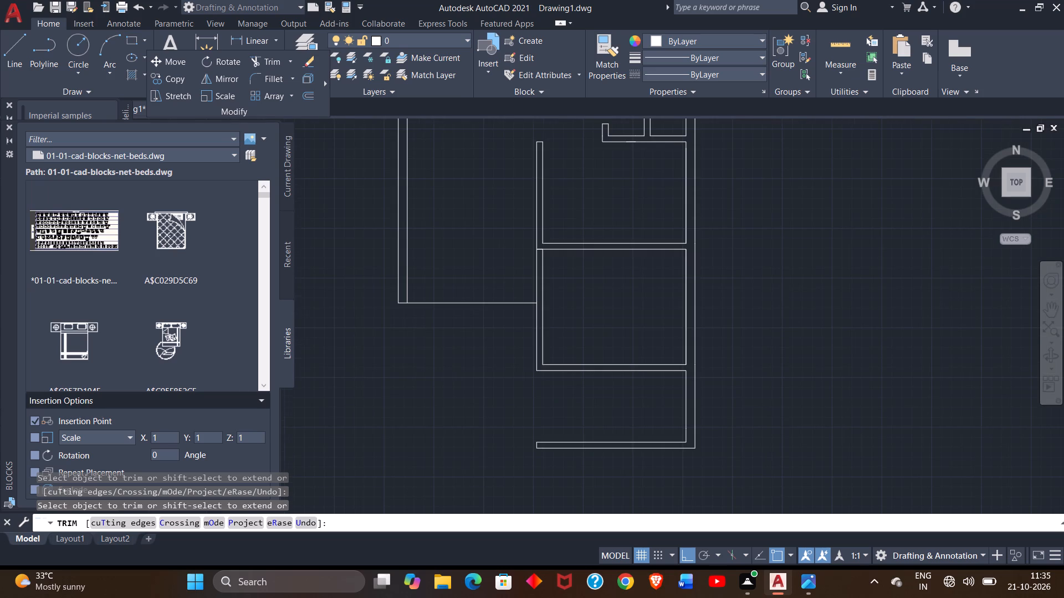
Draw a line 9" down from the left exterior wall's lower outer corner, and right to the middle right room's left wall.
left_click(11, 56)
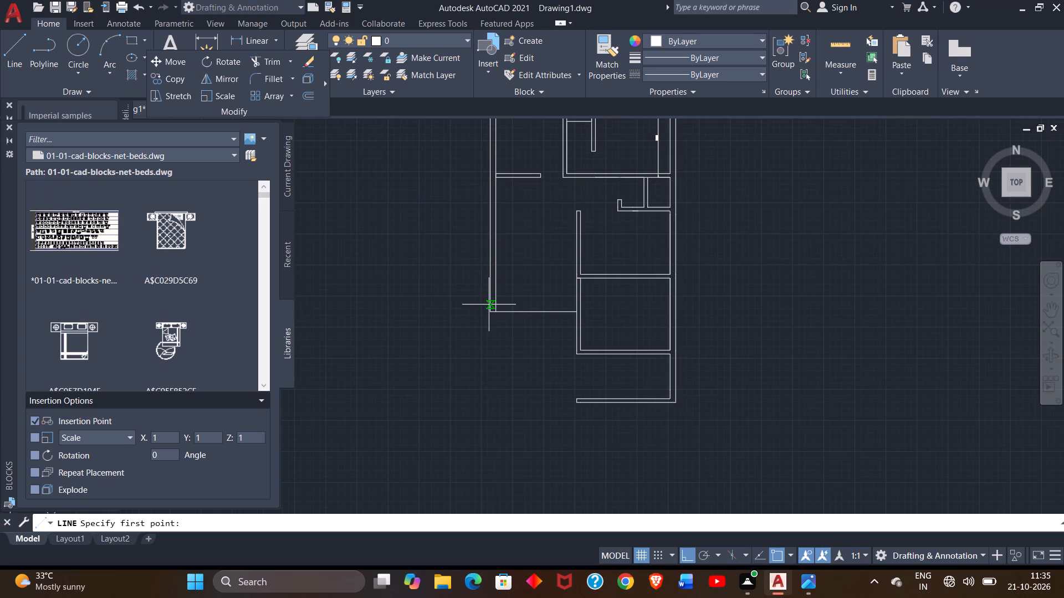
left_click_drag(489, 308, 489, 321)
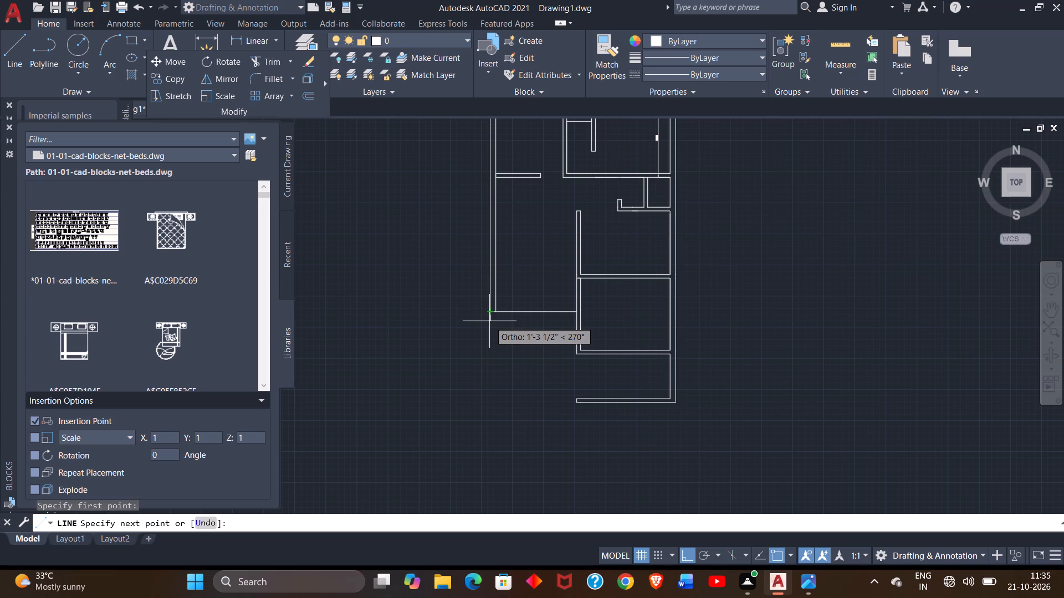
key("9")
key("shift+quotedbl")
key("Return")
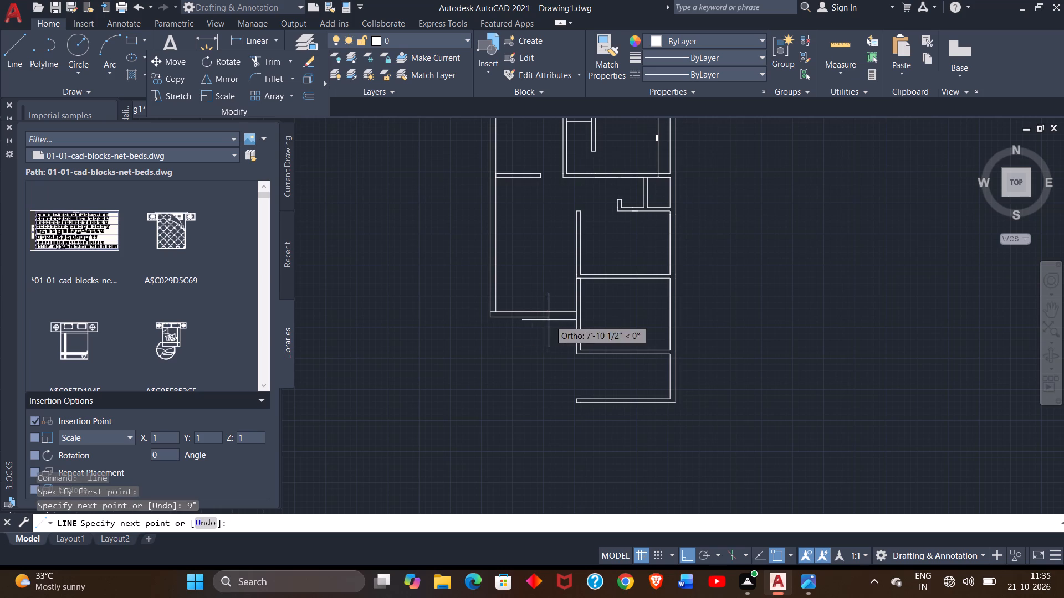
scroll(566, 317, "up", 3, "ctrl")
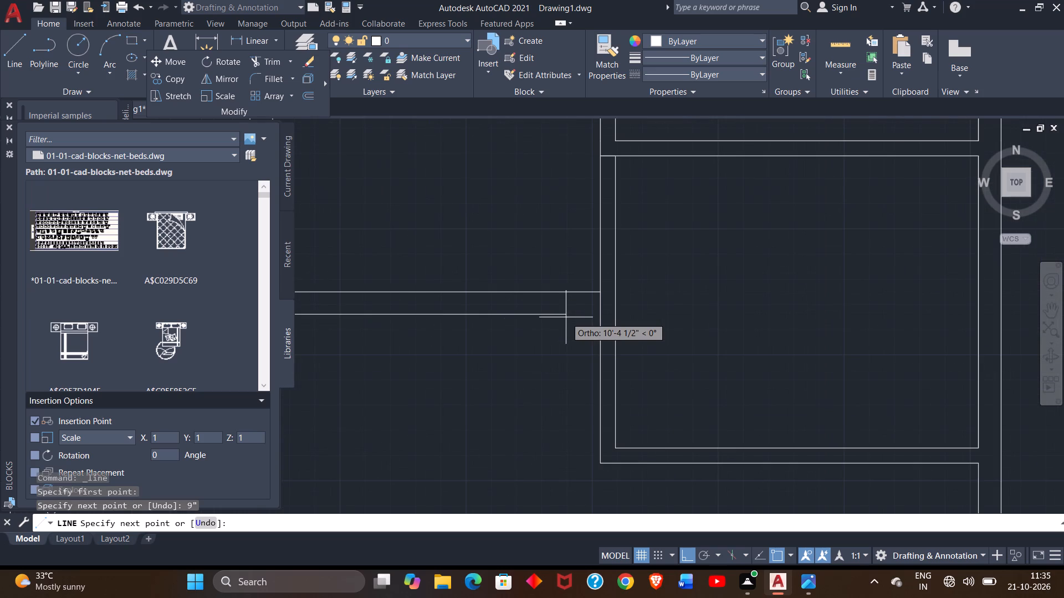
left_click(597, 316)
right_click(597, 316)
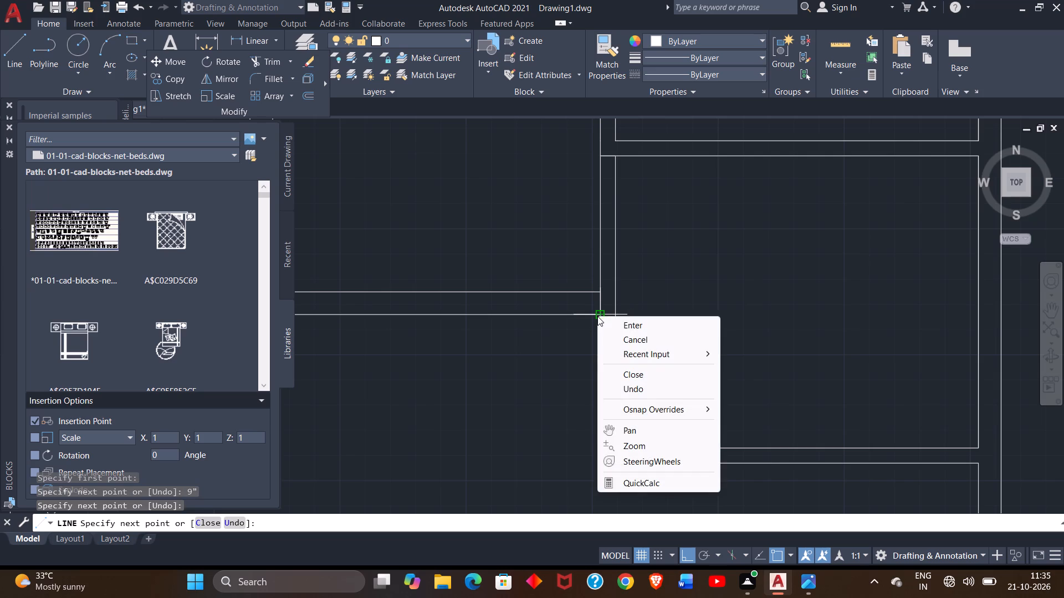
left_click(616, 325)
scroll(553, 355, "down", 2, "ctrl")
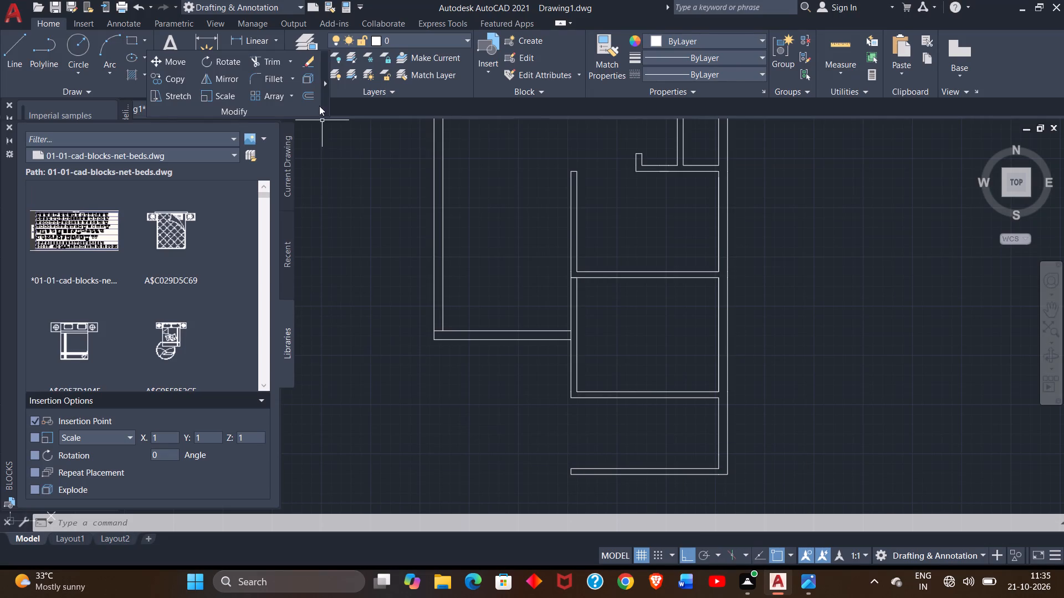
Trim the inner horizontal wall line's overlap inside the left exterior wall at the left area's lower left corner.
left_click_drag(264, 59, 397, 285)
scroll(397, 285, "up", 1, "ctrl")
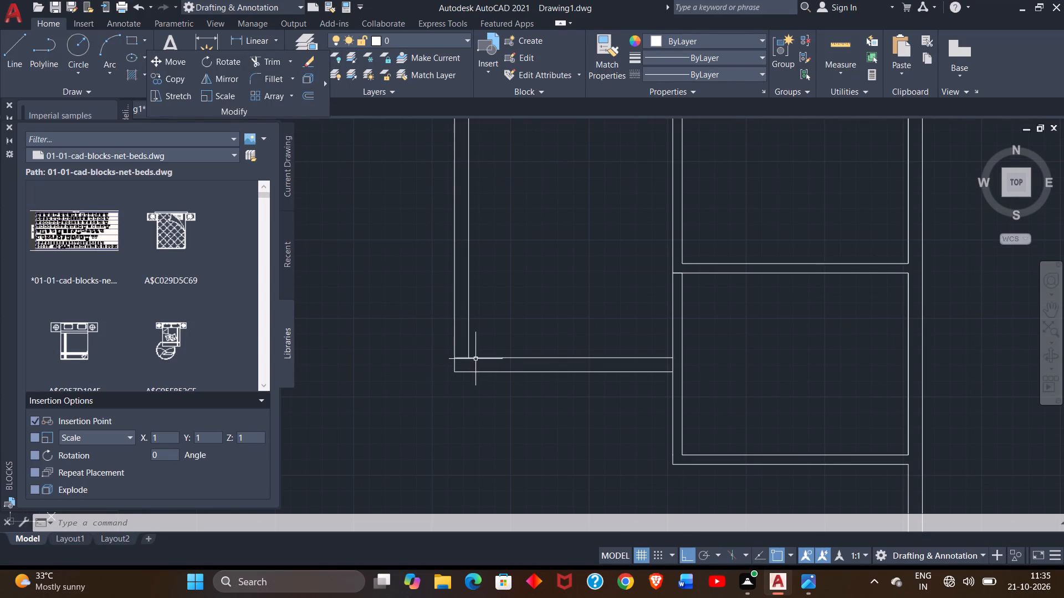
left_click(263, 66)
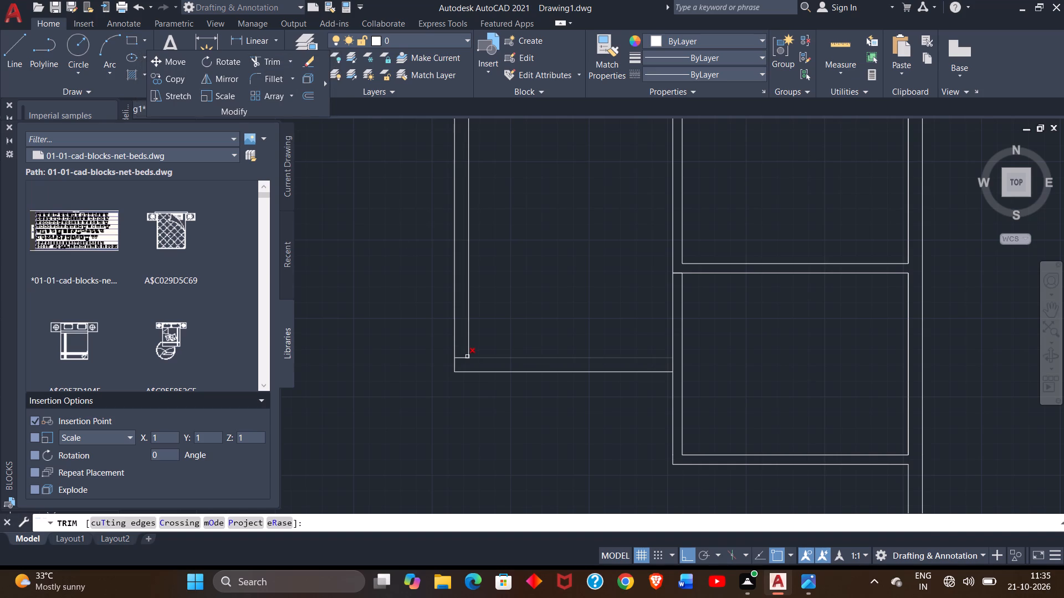
scroll(468, 357, "up", 3, "ctrl")
left_click(437, 365)
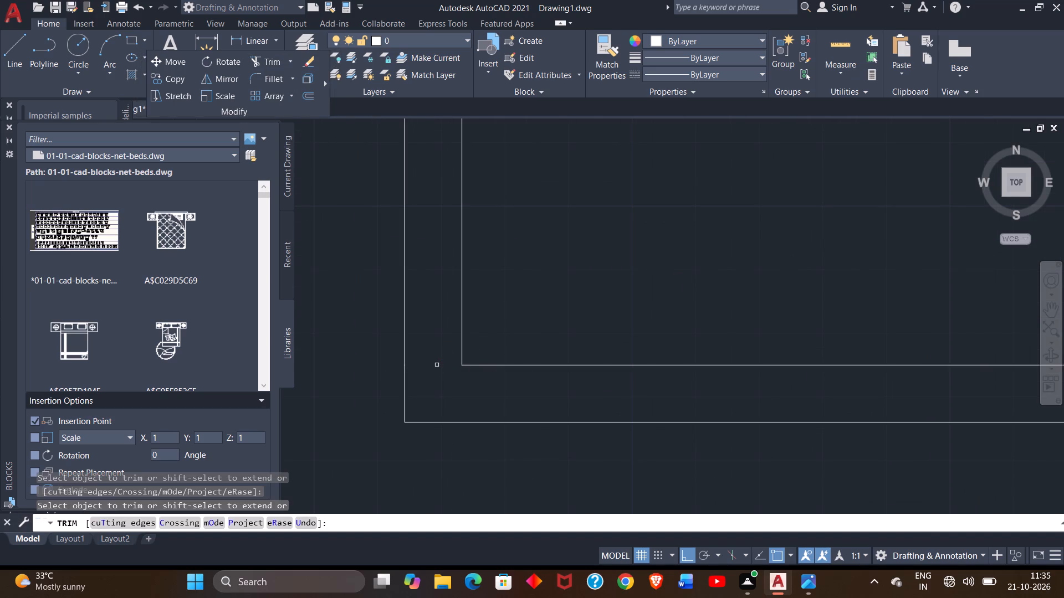
scroll(437, 365, "down", 2, "ctrl")
right_click(437, 365)
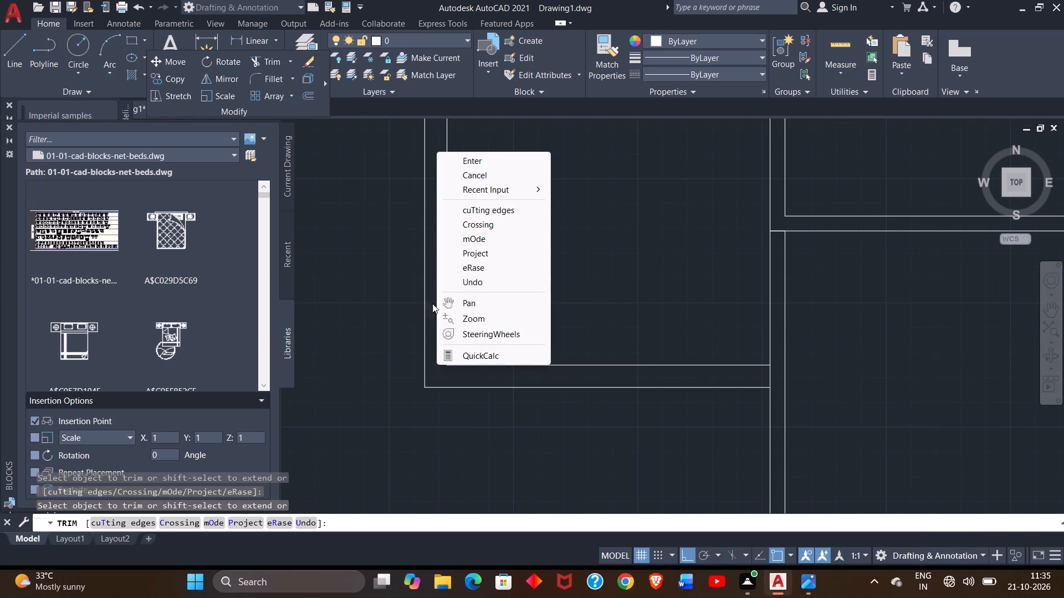
left_click(475, 155)
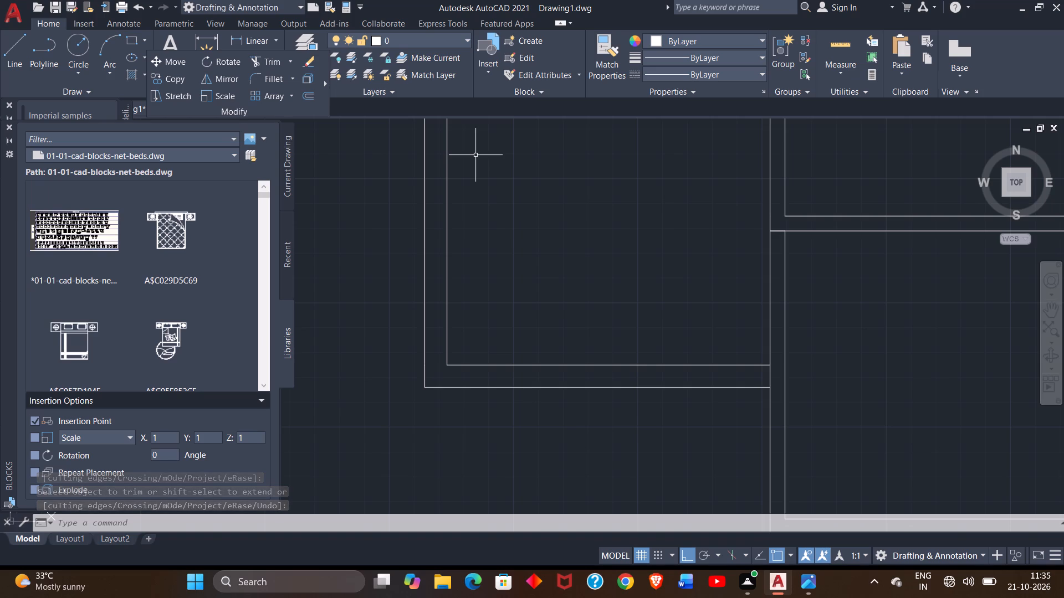
Draw a line from the lowest wall's open outer end left to align with the left exterior wall, and up to that wall's lower outer corner.
scroll(475, 155, "down", 3, "ctrl")
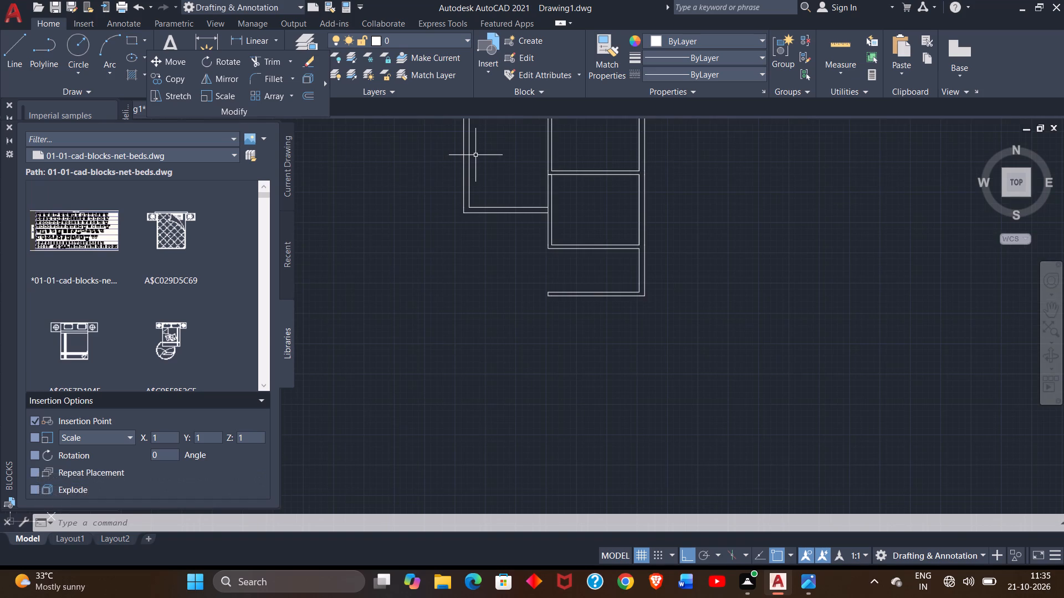
left_click(1048, 306)
left_click_drag(857, 245, 868, 370)
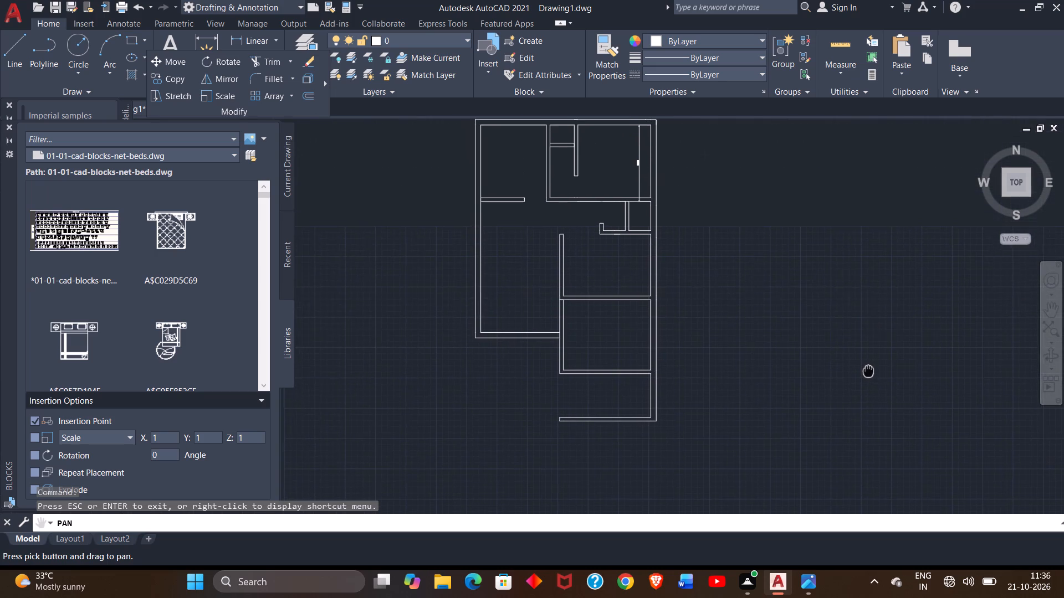
left_click_drag(868, 370, 867, 369)
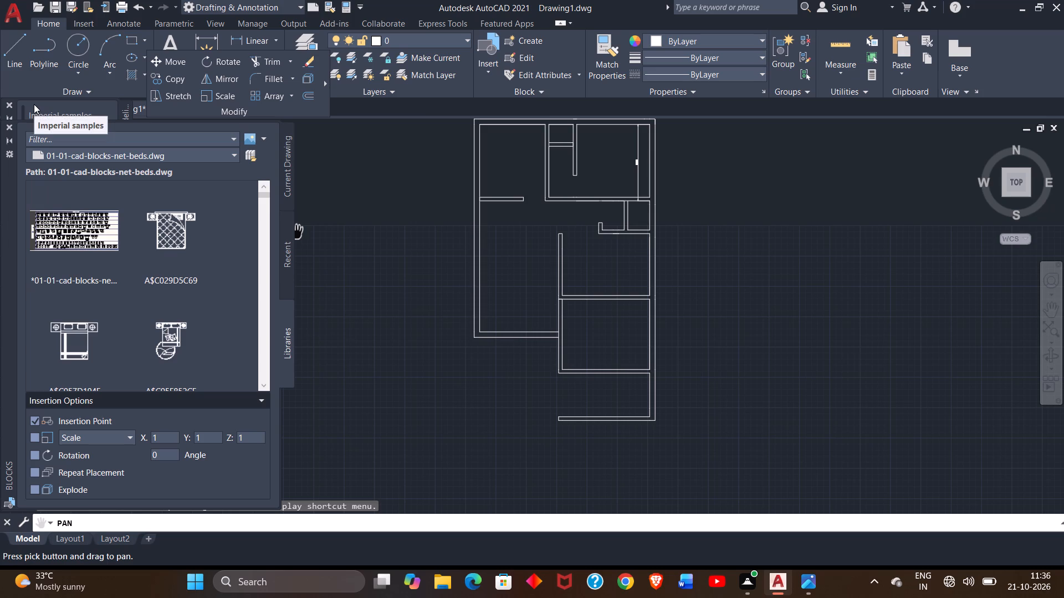
left_click(9, 66)
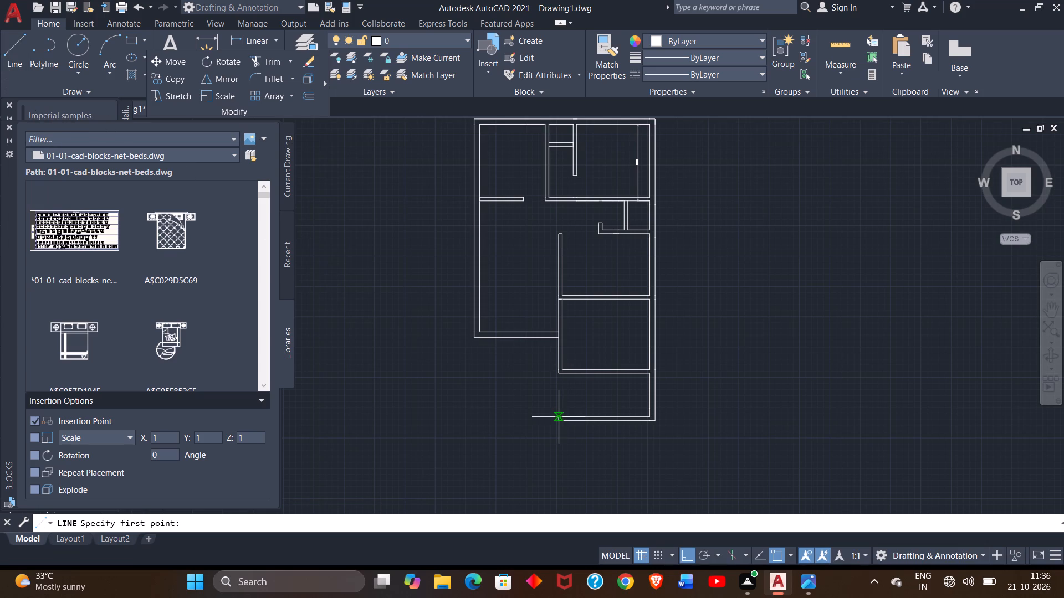
left_click_drag(557, 424, 469, 344)
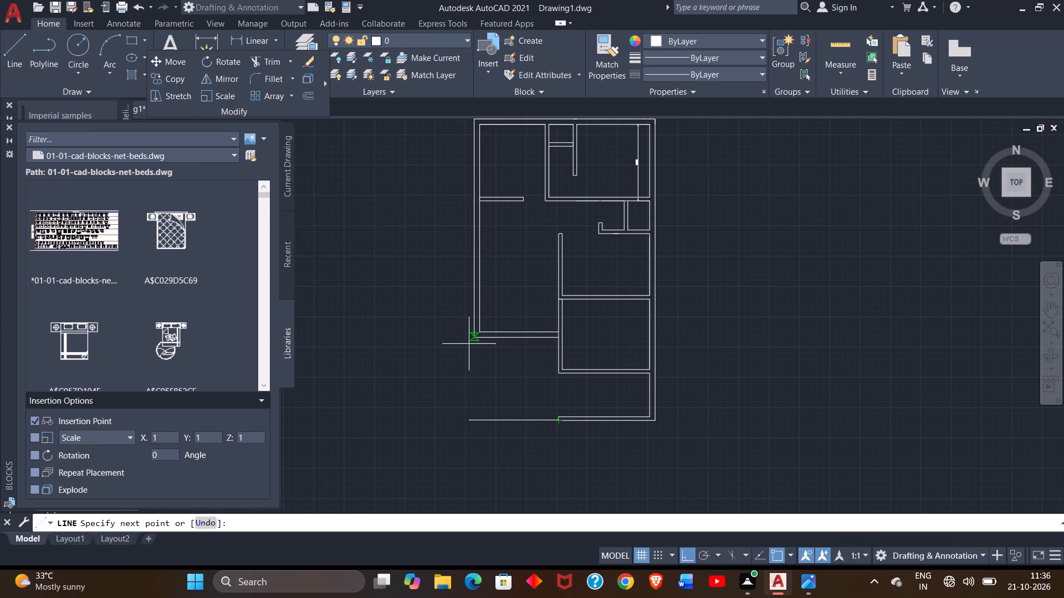
left_click_drag(469, 344, 480, 426)
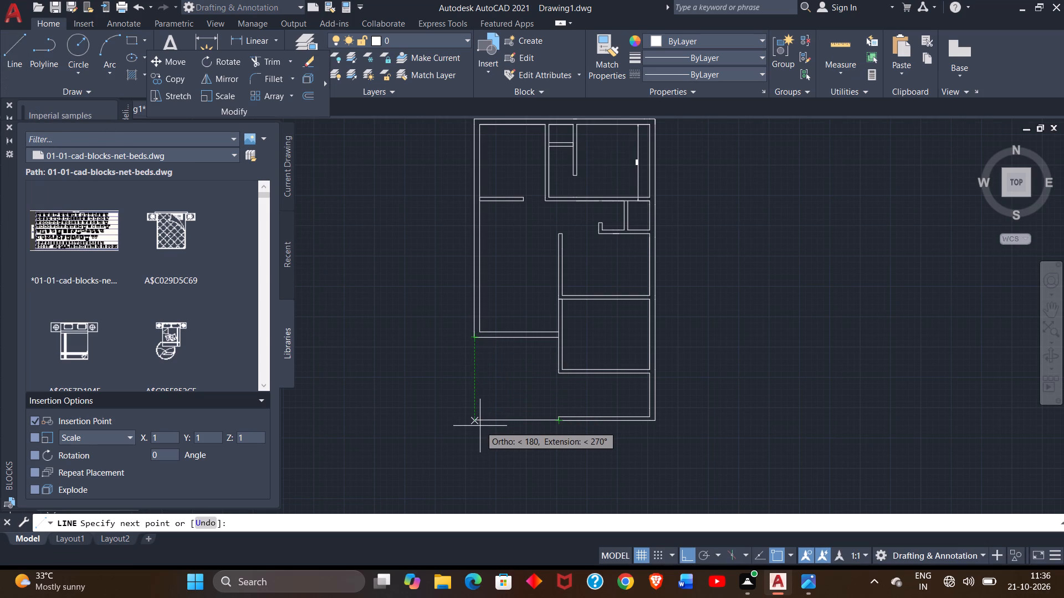
left_click_drag(480, 426, 474, 423)
left_click_drag(474, 423, 476, 341)
left_click_drag(476, 341, 482, 329)
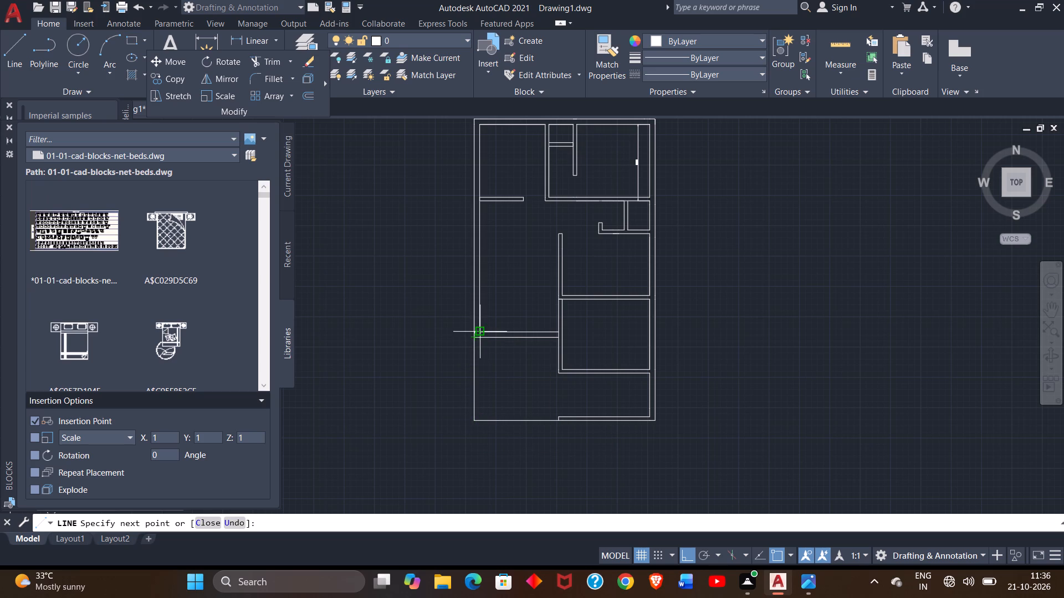
Continue the line along the left area's bottom wall to the left exterior wall's inner face, and down to the lowest outer line.
left_click_drag(482, 329, 482, 340)
scroll(482, 340, "up", 2, "ctrl")
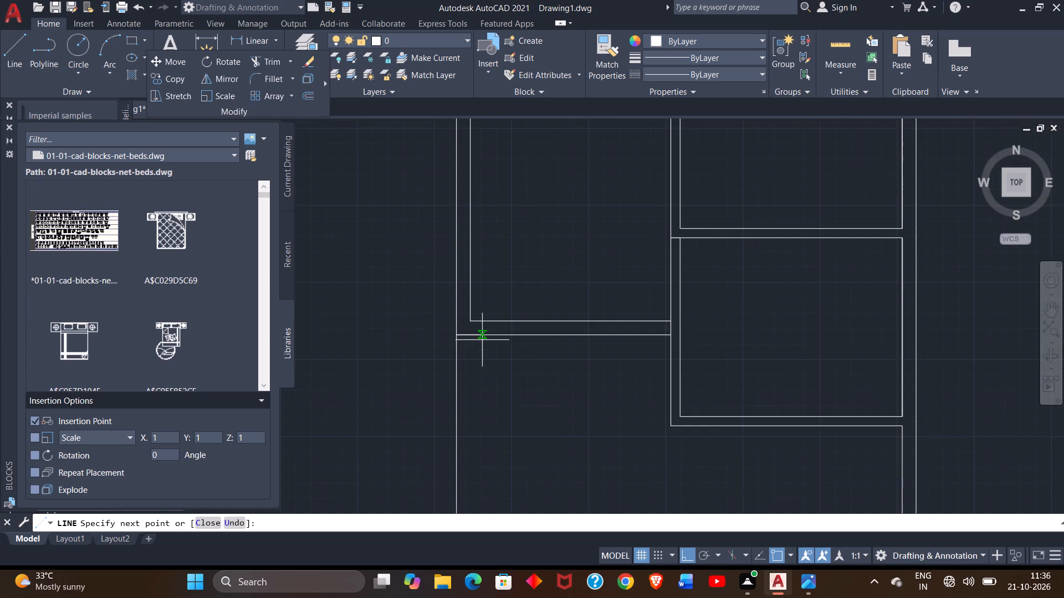
scroll(482, 340, "up", 1, "ctrl")
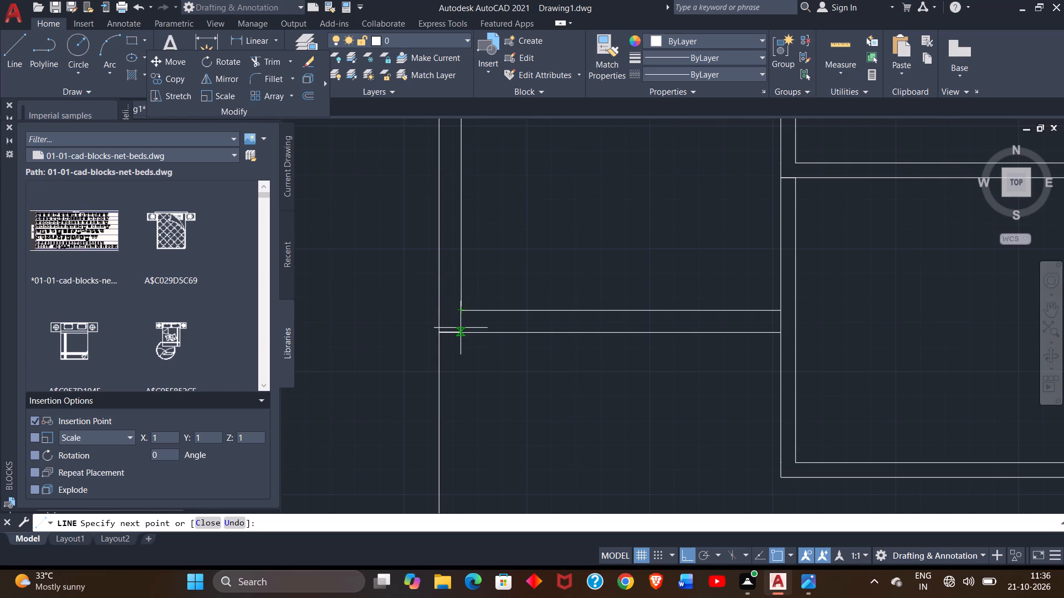
left_click(460, 334)
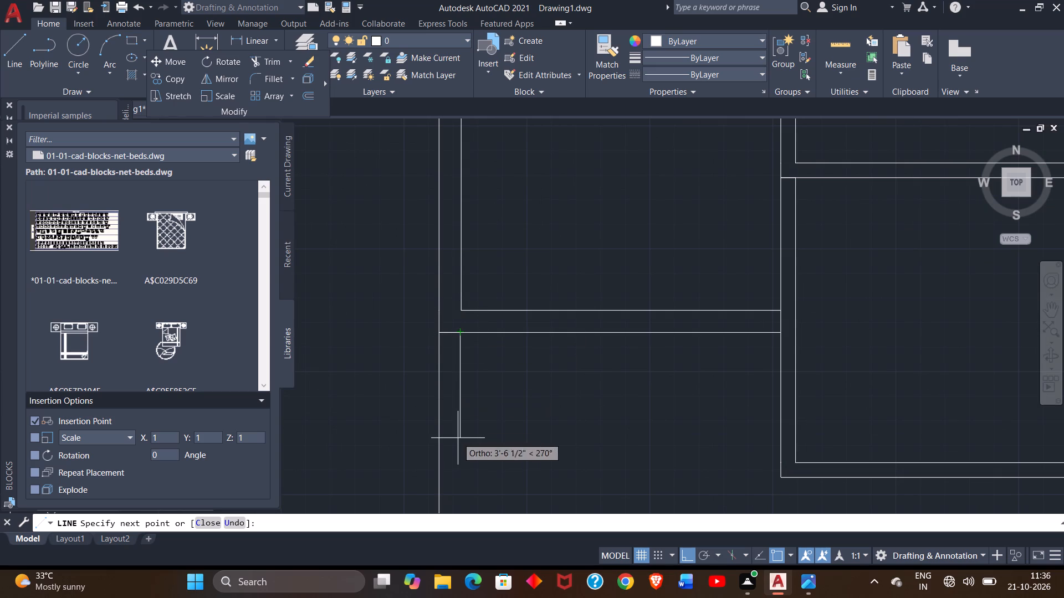
scroll(458, 438, "down", 3, "ctrl")
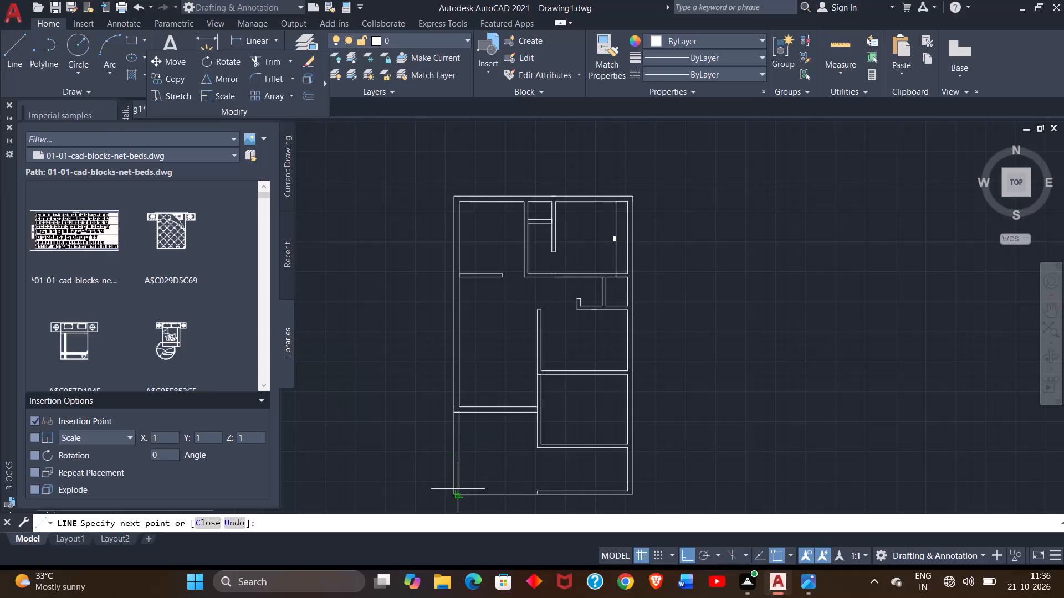
left_click(459, 491)
right_click(459, 491)
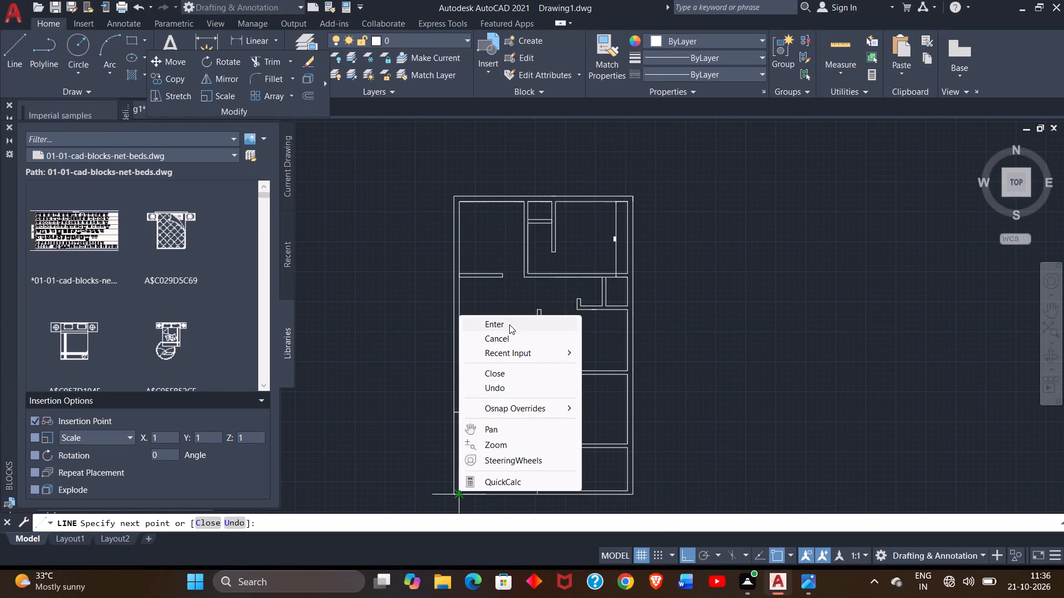
left_click(507, 324)
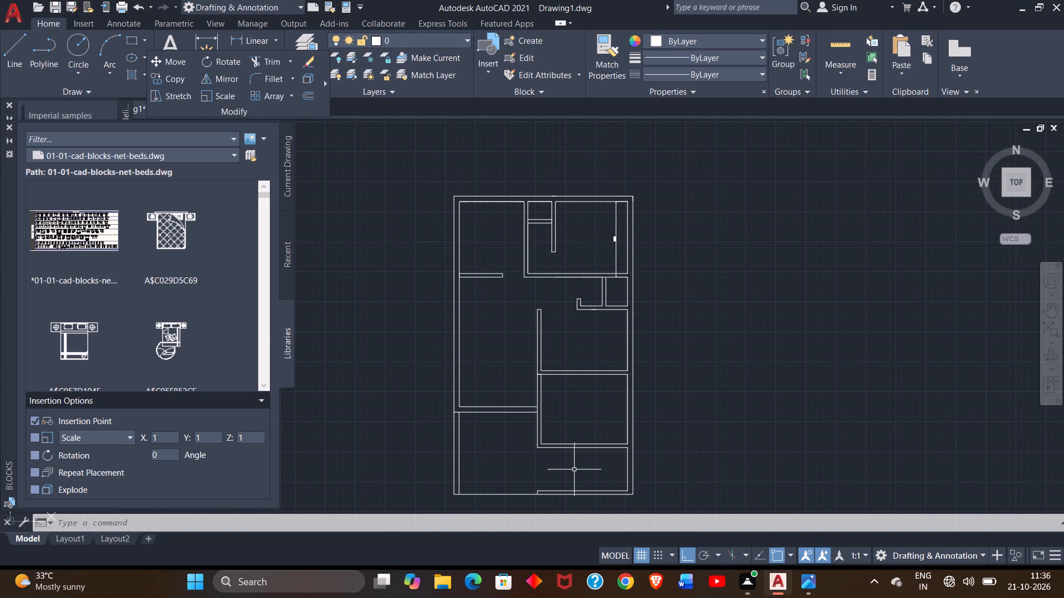
Draw a line 3' left from the middle right room's left wall along the left area's bottom wall, and up across the wall thickness.
scroll(503, 352, "up", 1, "ctrl")
scroll(503, 352, "down", 1, "ctrl")
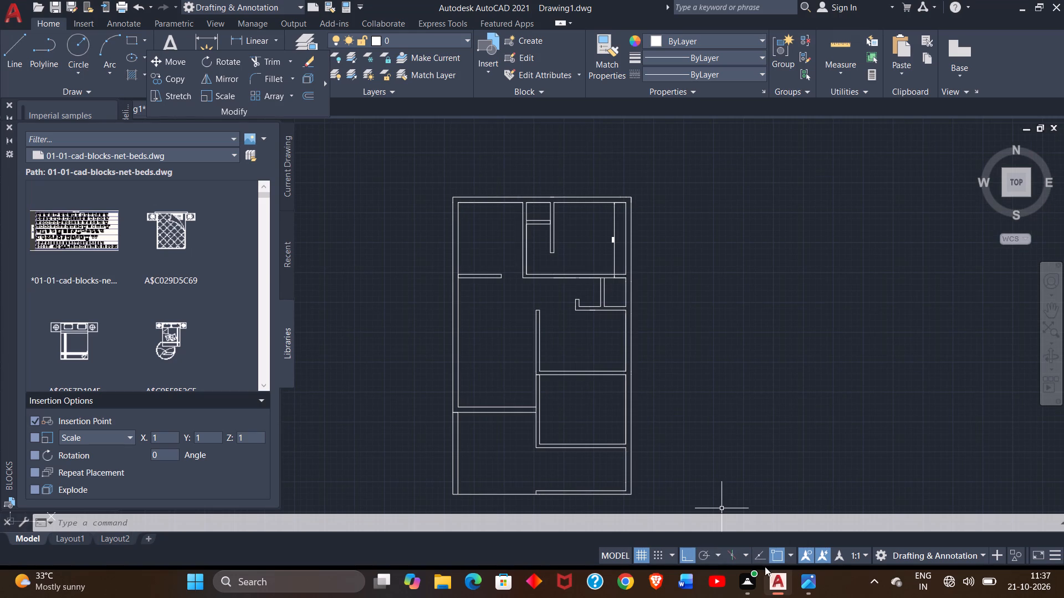
left_click(1053, 313)
left_click_drag(755, 409, 773, 342)
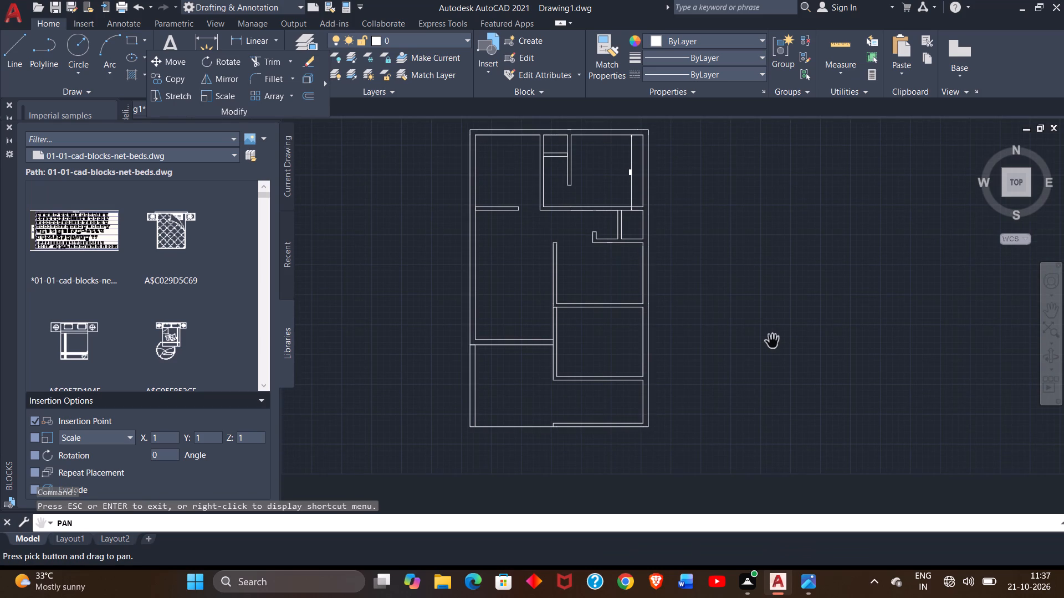
left_click(15, 60)
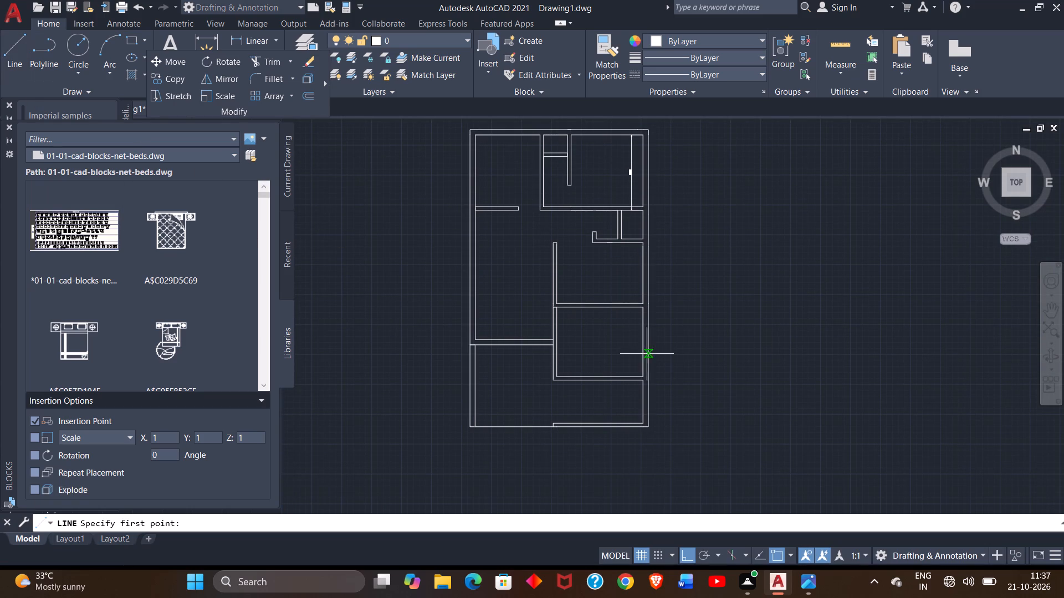
left_click(555, 347)
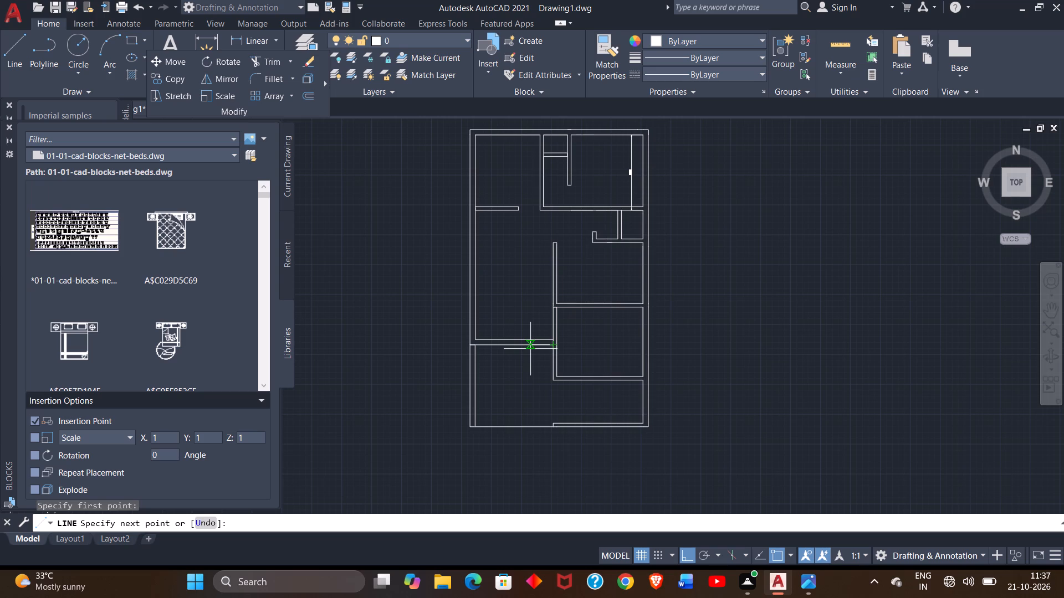
type("3'")
key("Return")
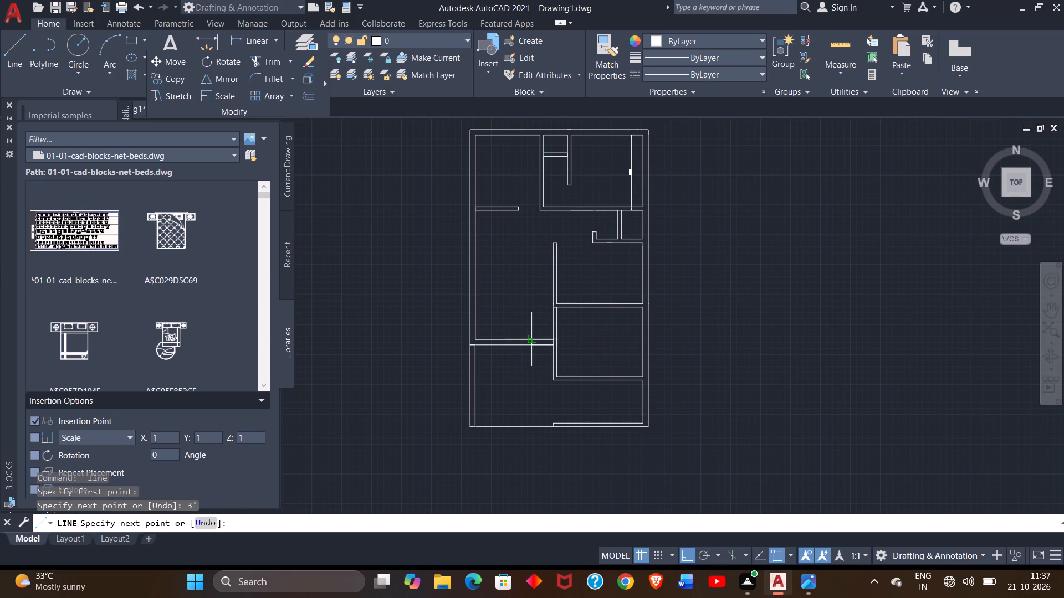
left_click(530, 337)
right_click(530, 337)
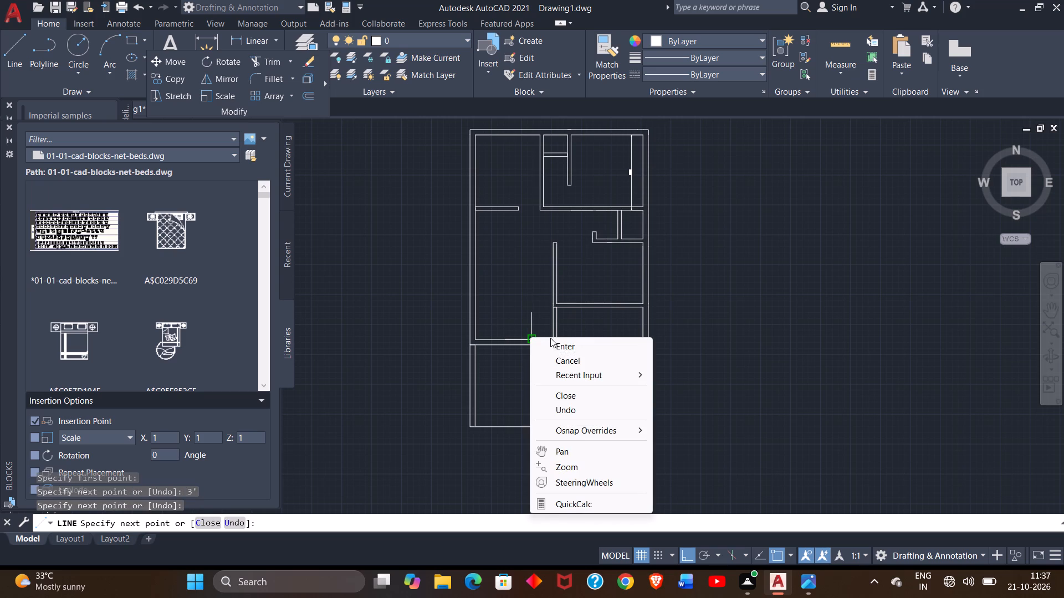
left_click(555, 338)
left_click(565, 350)
Trim both lines of the left area's bottom wall between the 3' mark and the middle right room's left wall to form an opening.
scroll(533, 342, "up", 2, "ctrl")
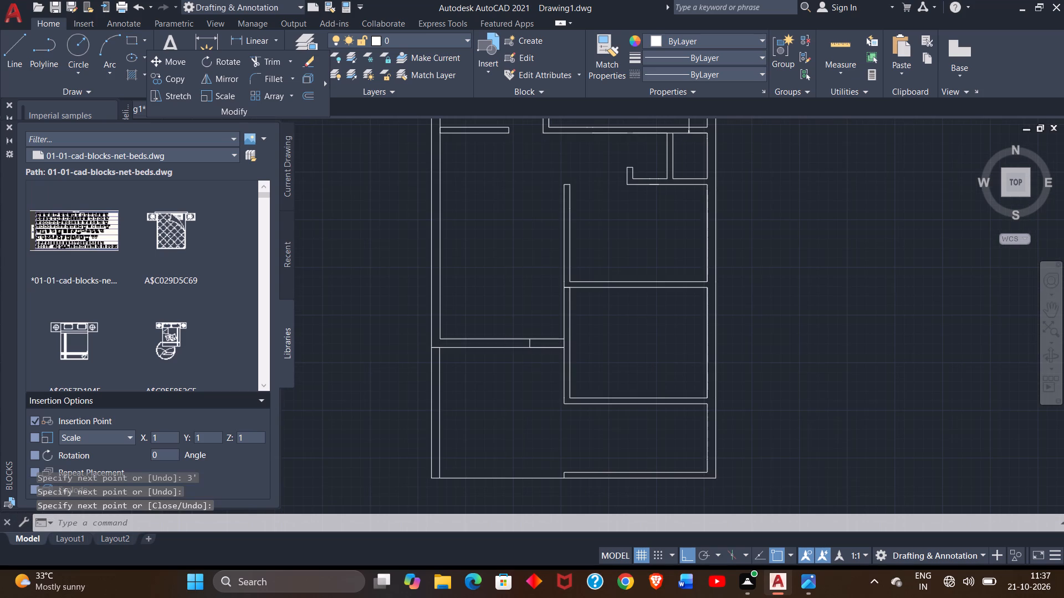
scroll(493, 363, "up", 1, "ctrl")
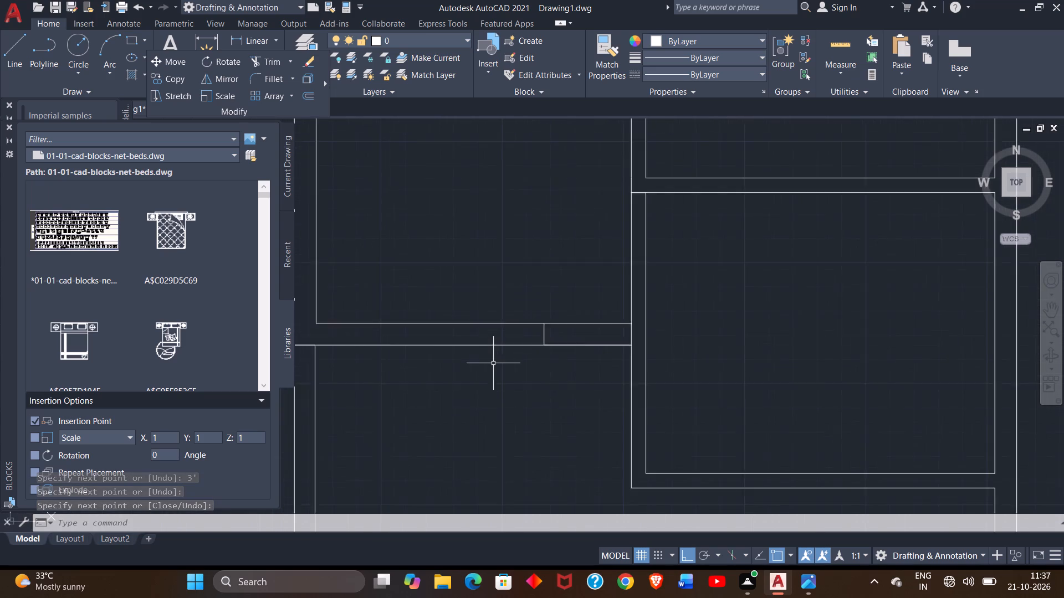
scroll(493, 363, "up", 1, "ctrl")
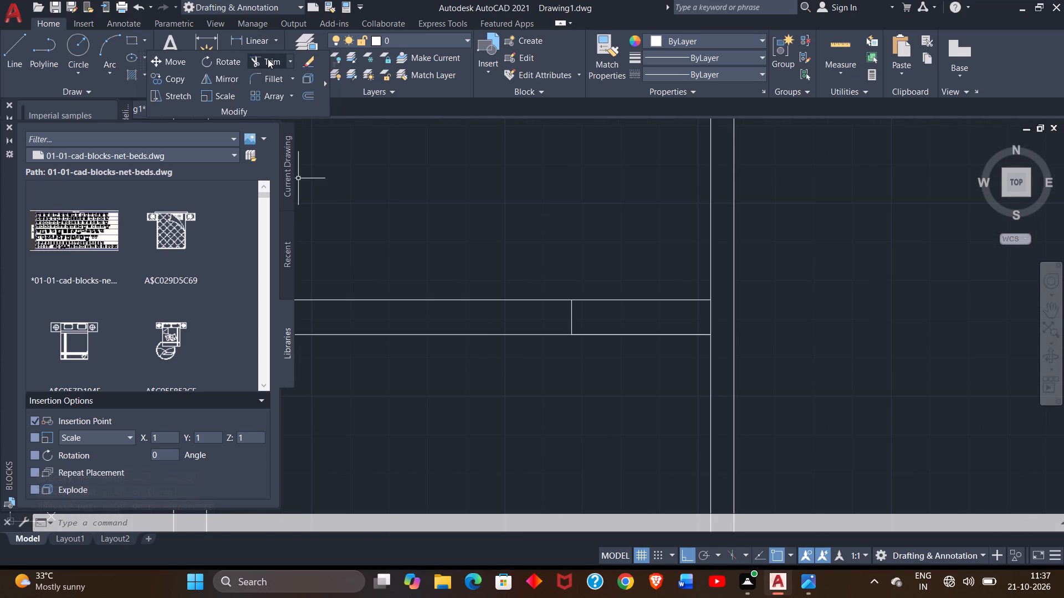
left_click(268, 59)
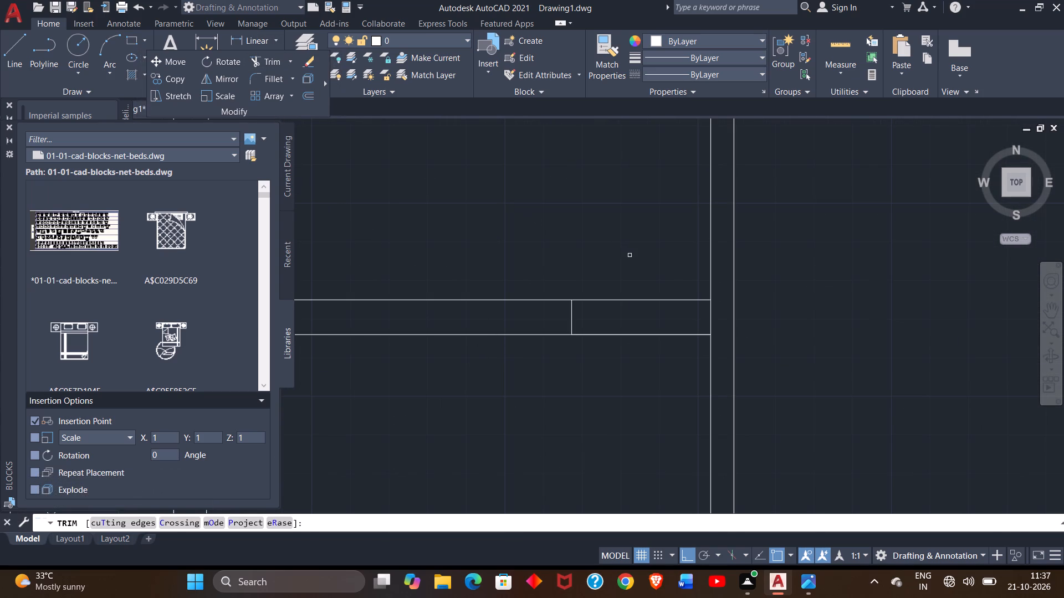
left_click_drag(630, 255, 638, 461)
left_click(638, 461)
scroll(638, 461, "down", 3, "ctrl")
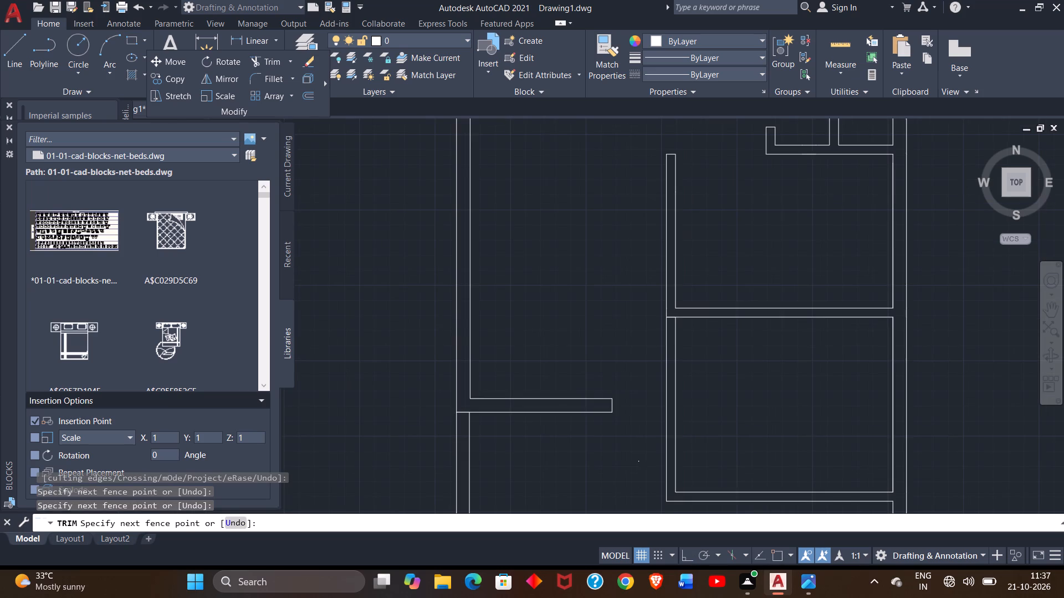
left_click(638, 461)
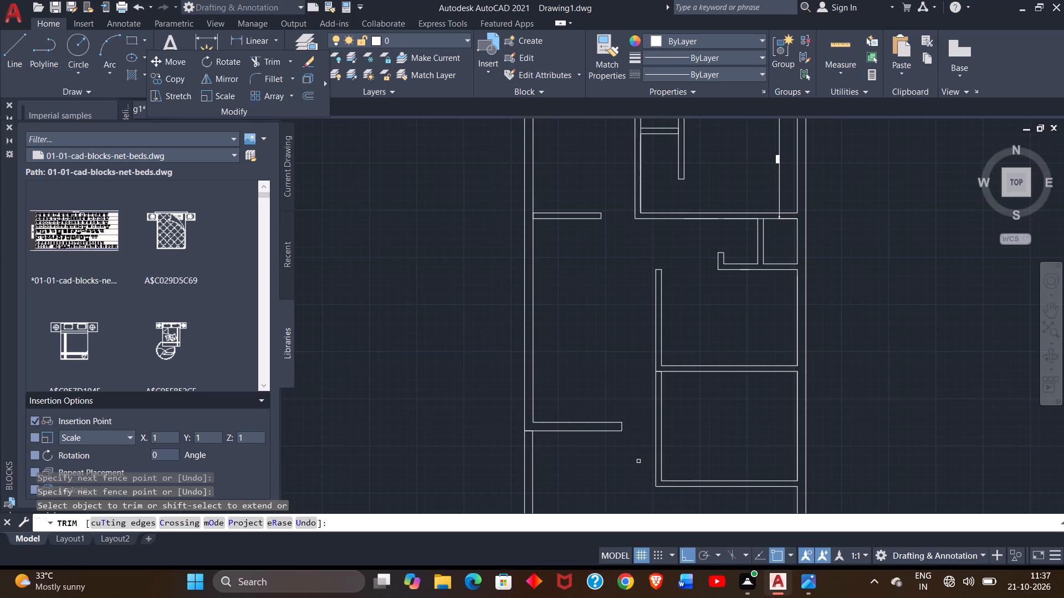
right_click(570, 348)
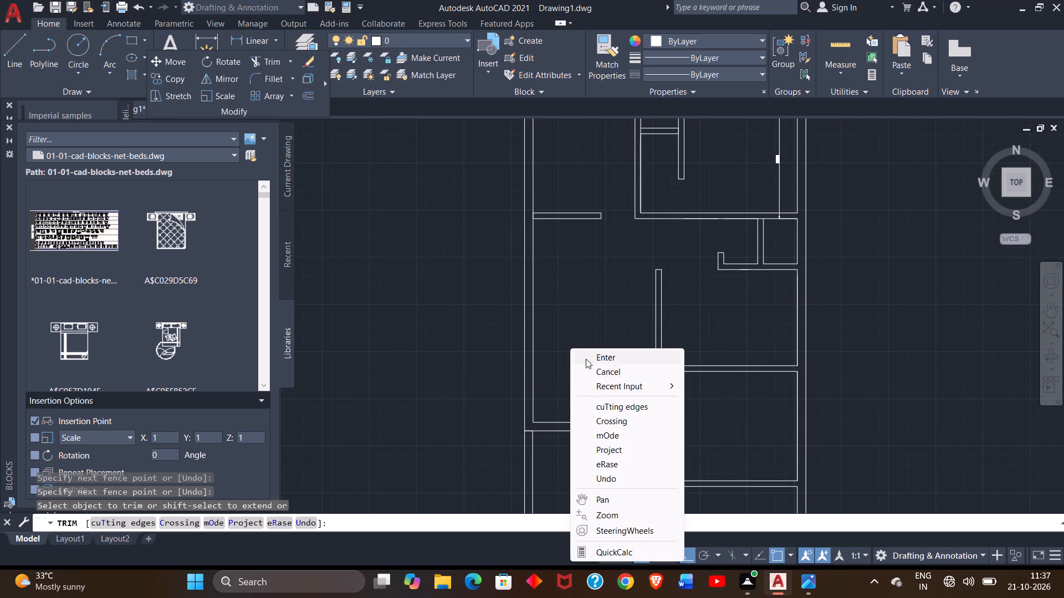
left_click(610, 353)
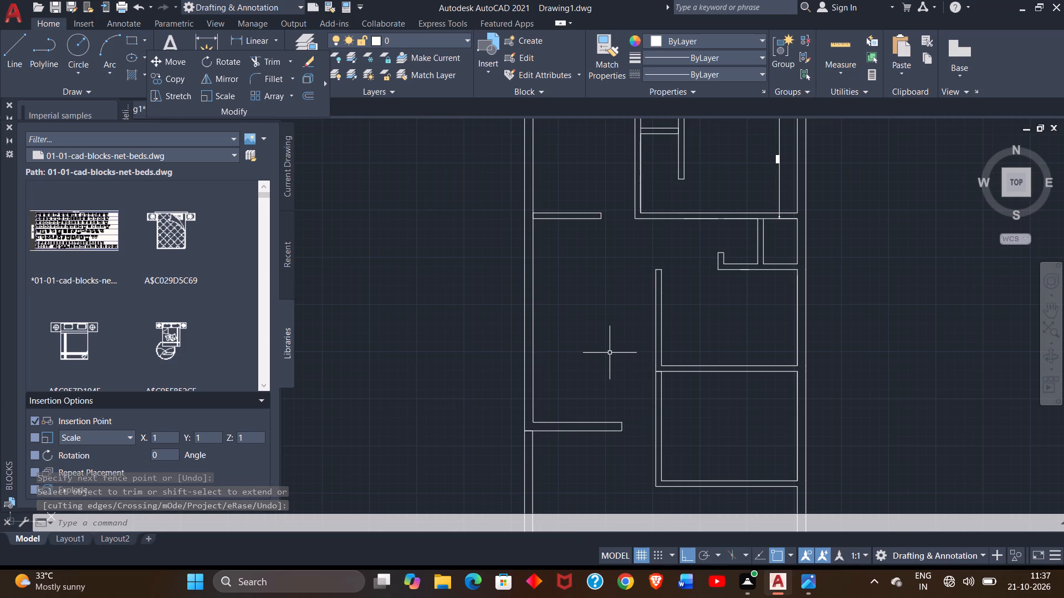
Trim the short line crossing the middle right rooms' left wall where their dividing wall meets it.
scroll(610, 353, "up", 3, "ctrl")
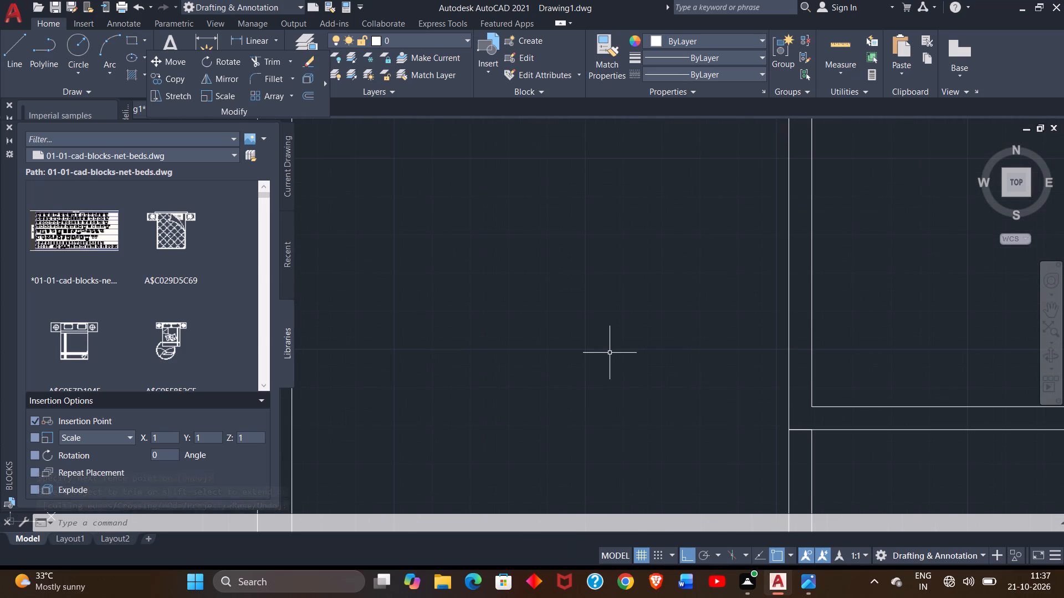
scroll(610, 353, "down", 1, "ctrl")
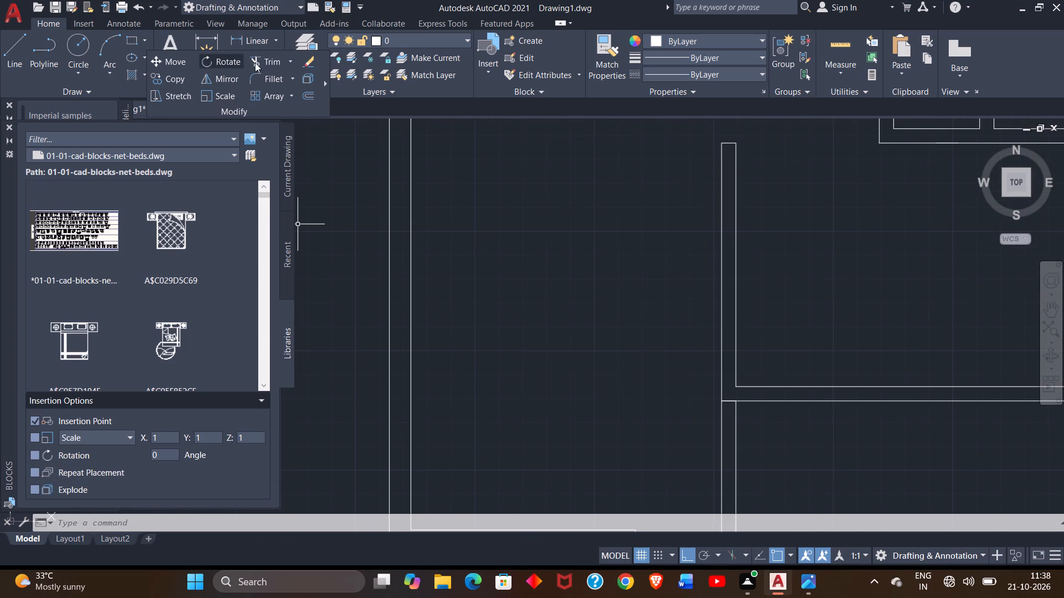
left_click(260, 60)
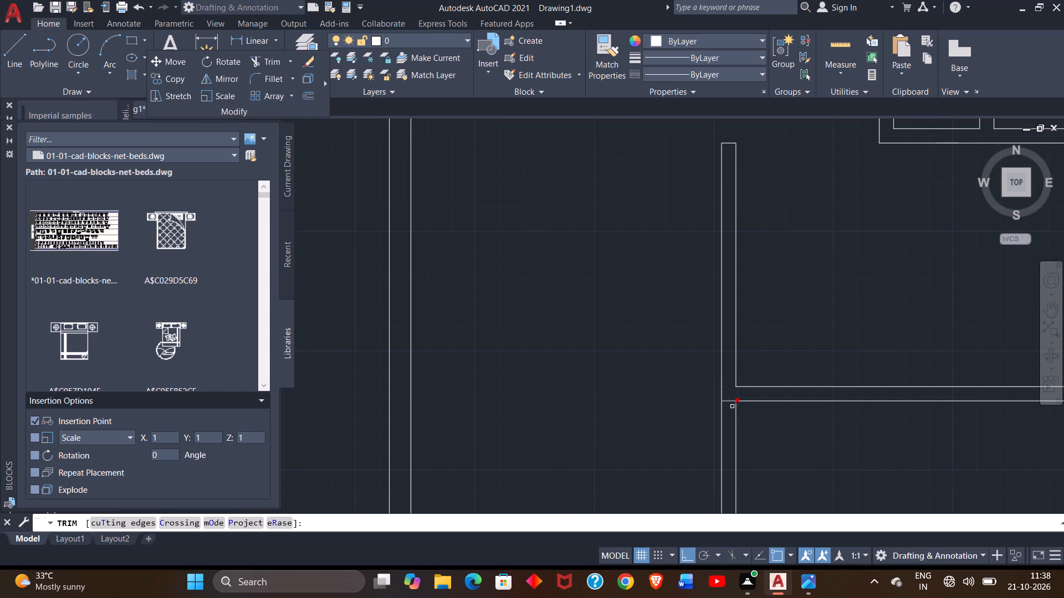
left_click_drag(730, 397, 725, 404)
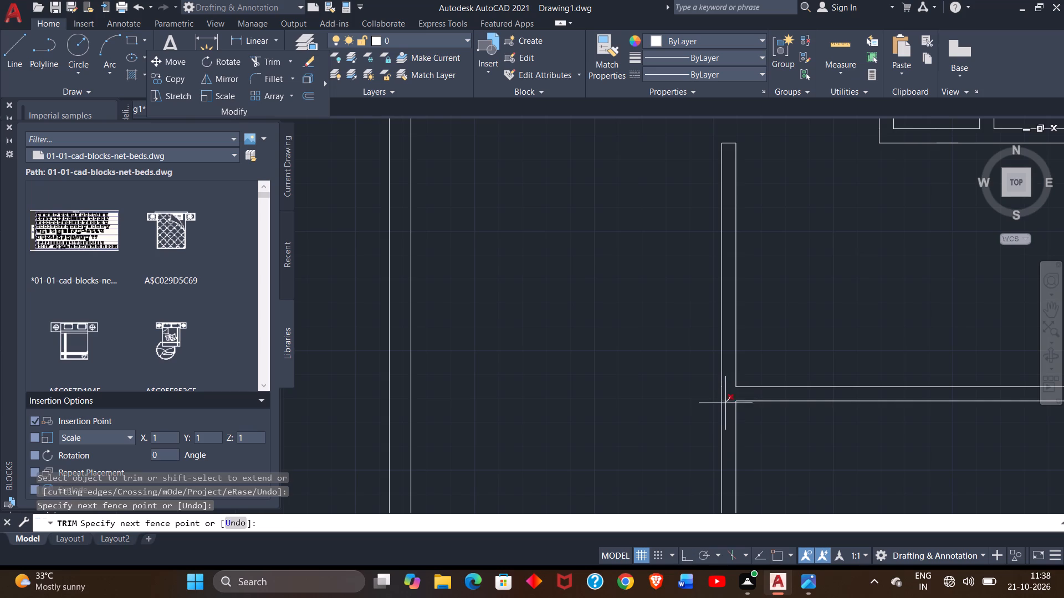
left_click_drag(725, 404, 732, 407)
left_click(732, 407)
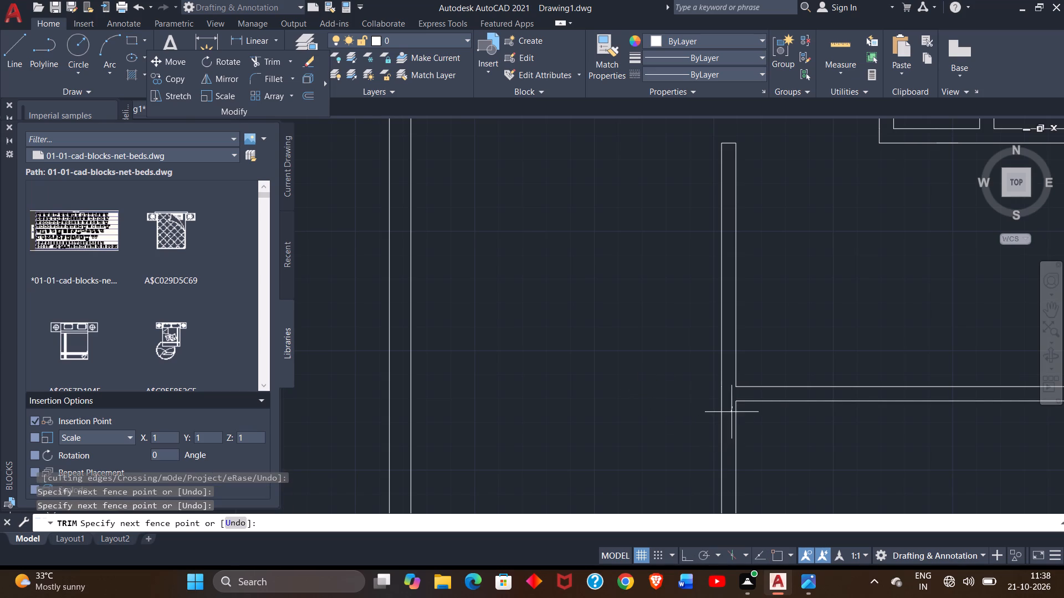
left_click(731, 411)
Trim away the stray vertical line running inside the upper right room beside its right exterior wall.
scroll(628, 390, "down", 5, "ctrl")
scroll(628, 390, "up", 2, "ctrl")
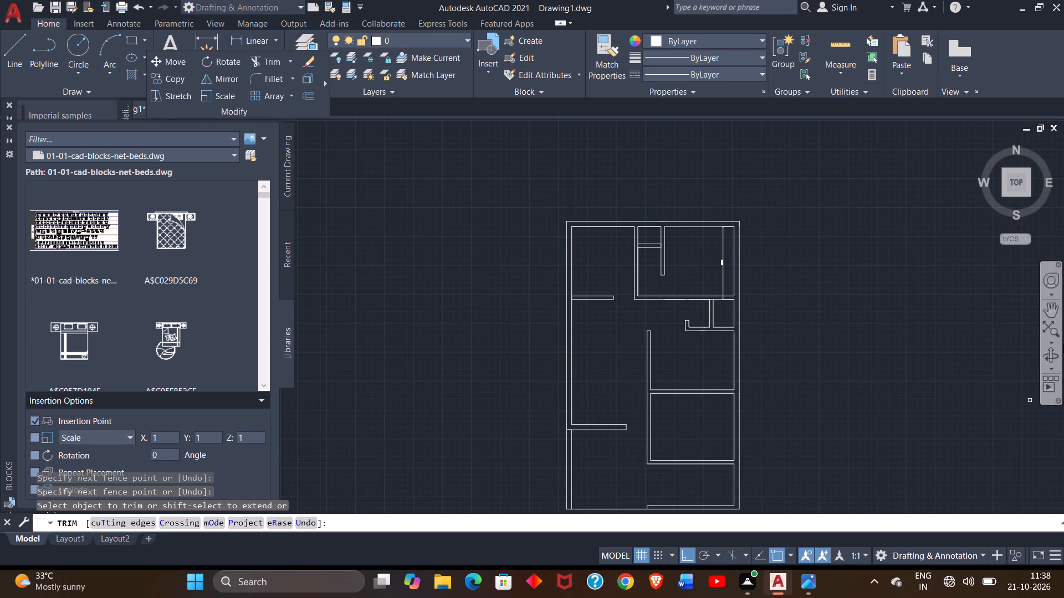
left_click(1052, 310)
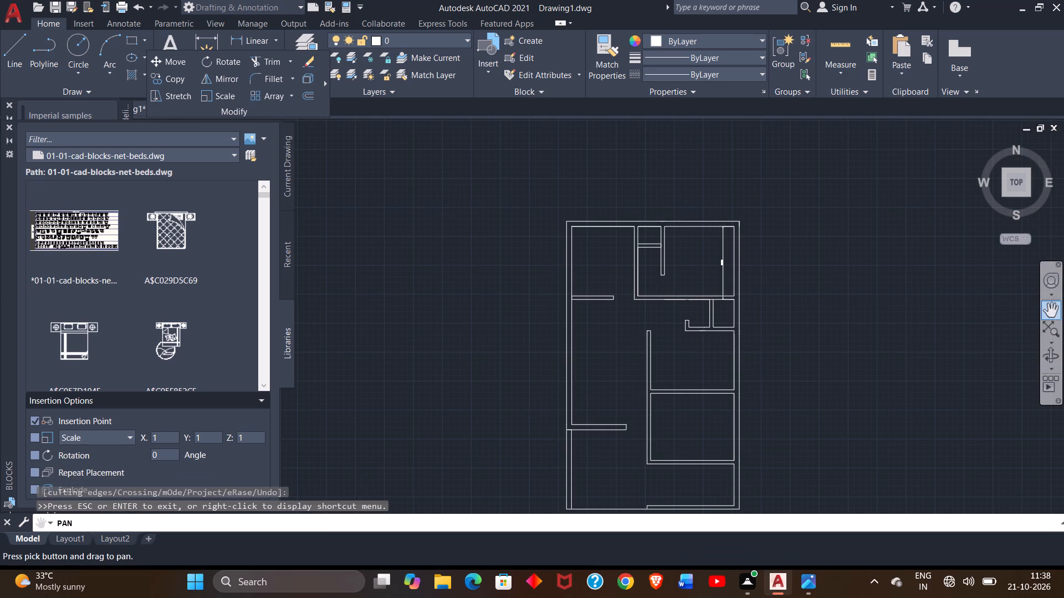
left_click_drag(837, 368, 781, 393)
left_click_drag(781, 393, 780, 364)
scroll(780, 364, "down", 1)
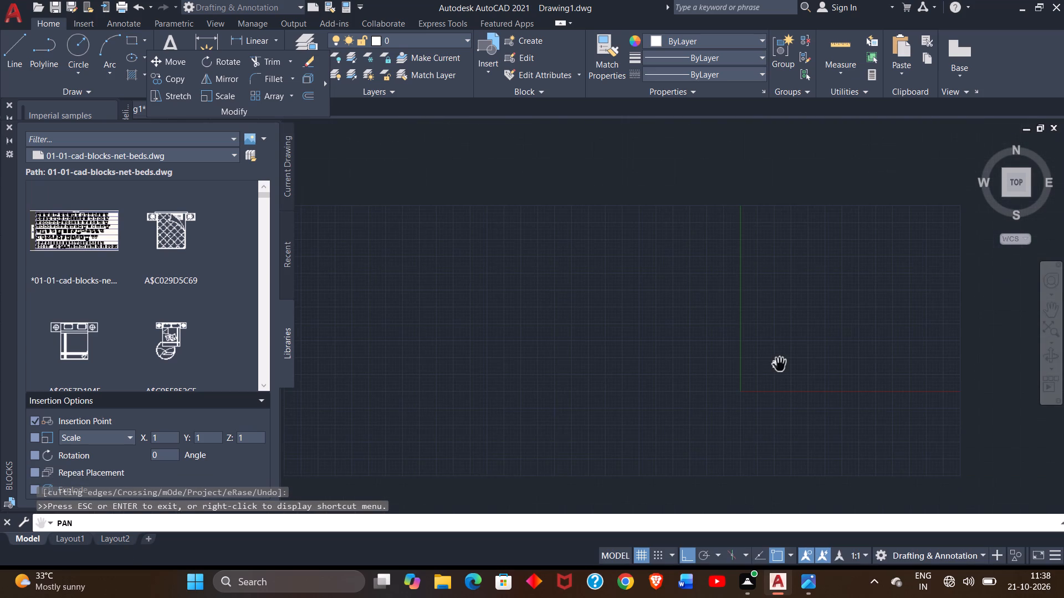
scroll(780, 364, "up", 6, "ctrl")
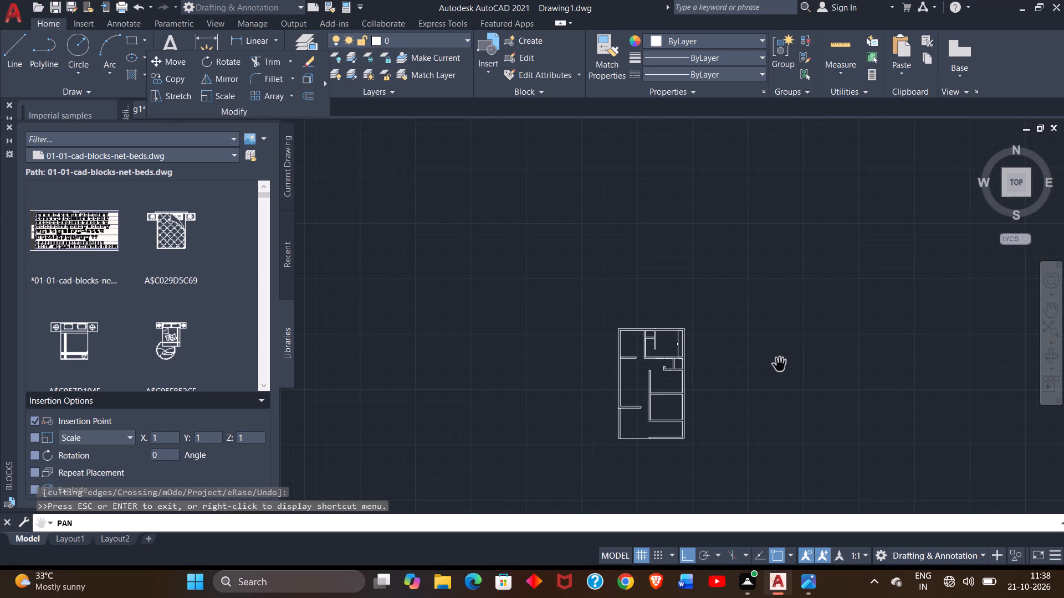
left_click_drag(759, 380, 700, 243)
scroll(627, 235, "up", 1, "ctrl")
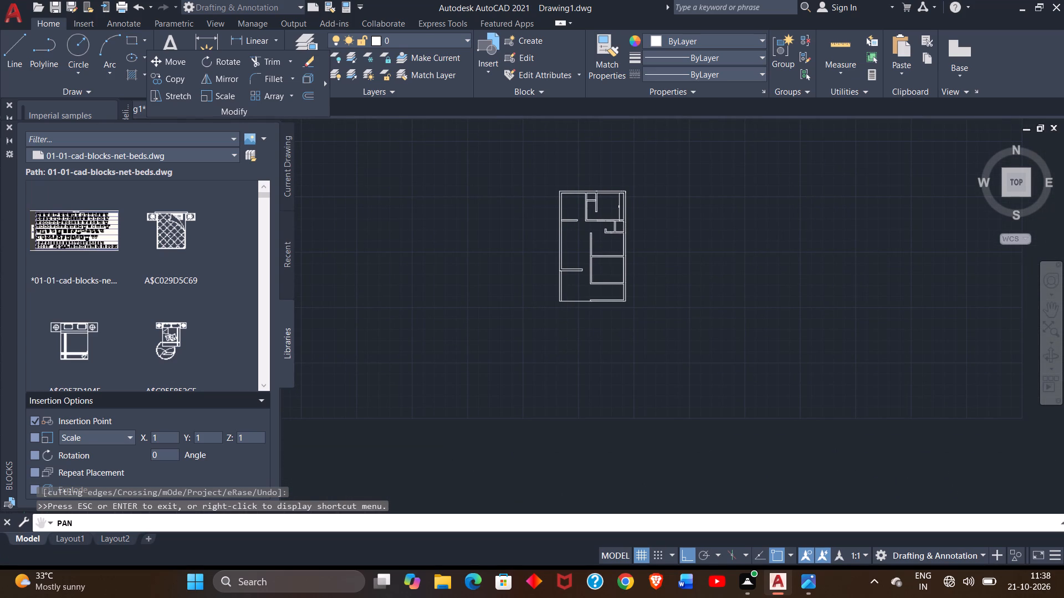
scroll(627, 235, "up", 1, "ctrl")
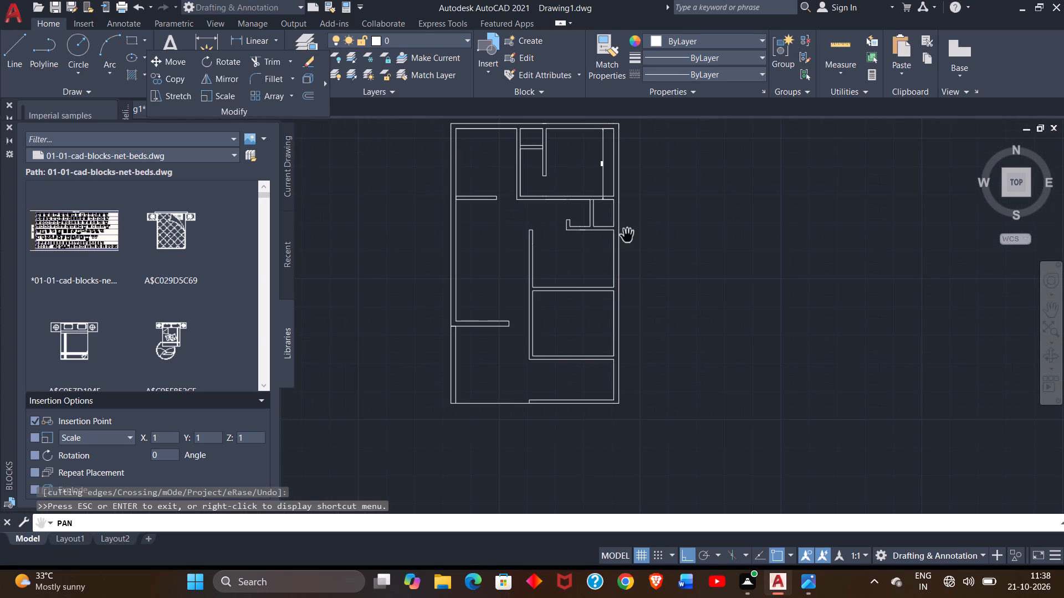
right_click(627, 235)
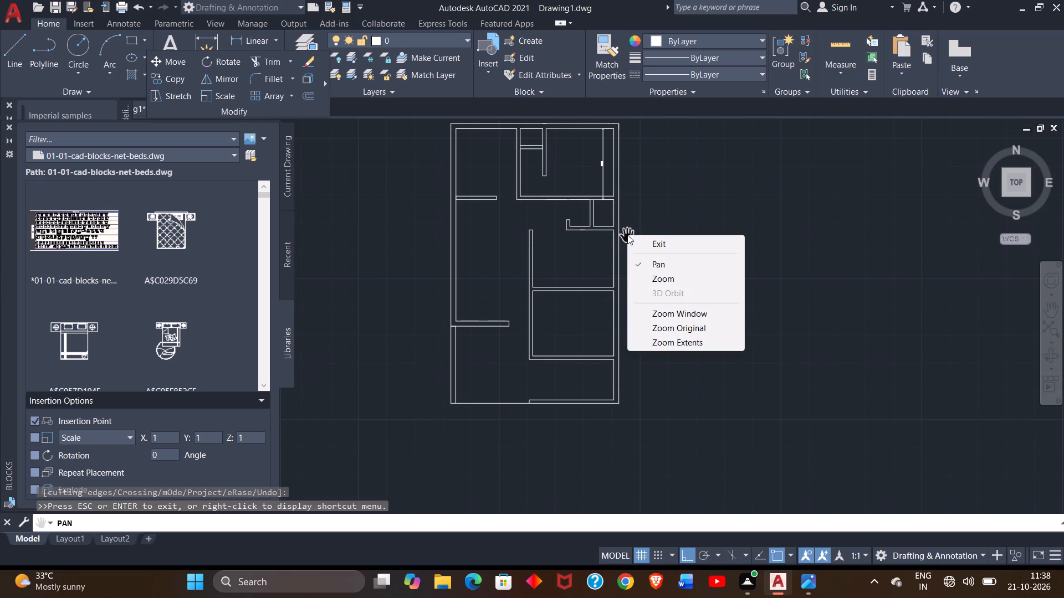
left_click(640, 242)
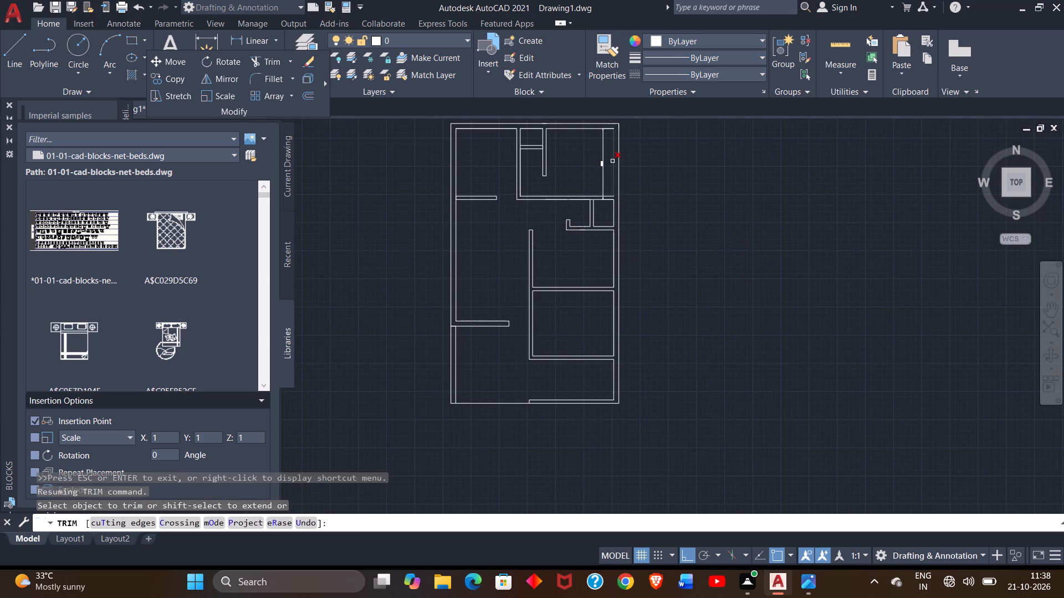
left_click(605, 156)
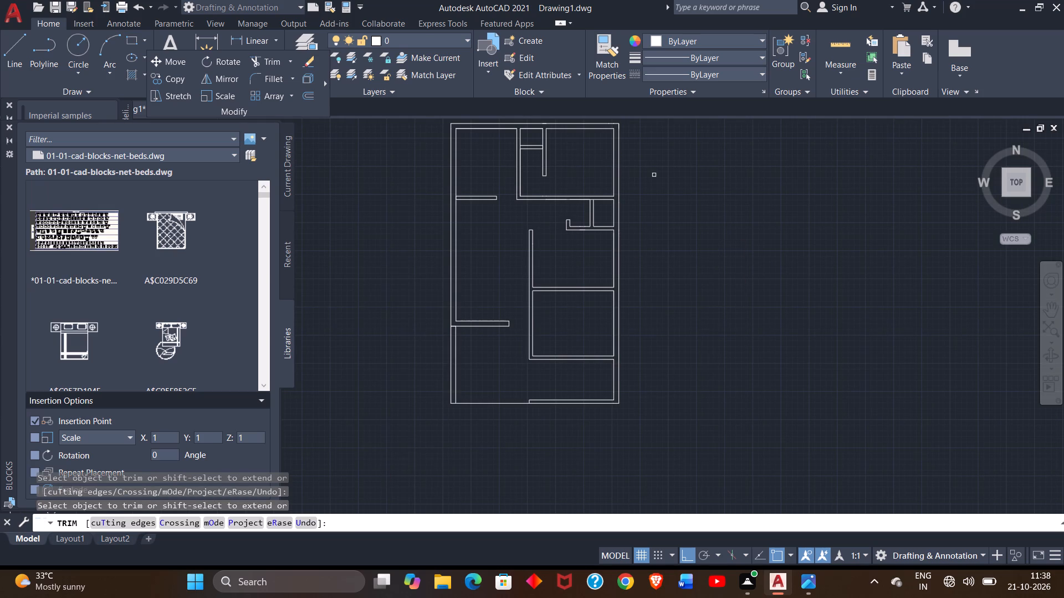
right_click(655, 176)
left_click(667, 186)
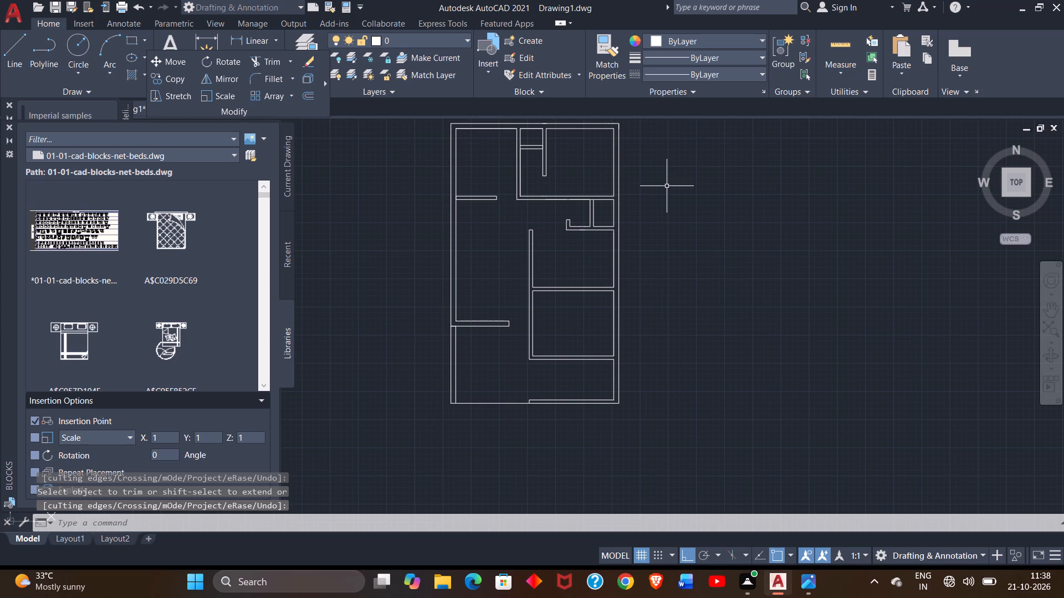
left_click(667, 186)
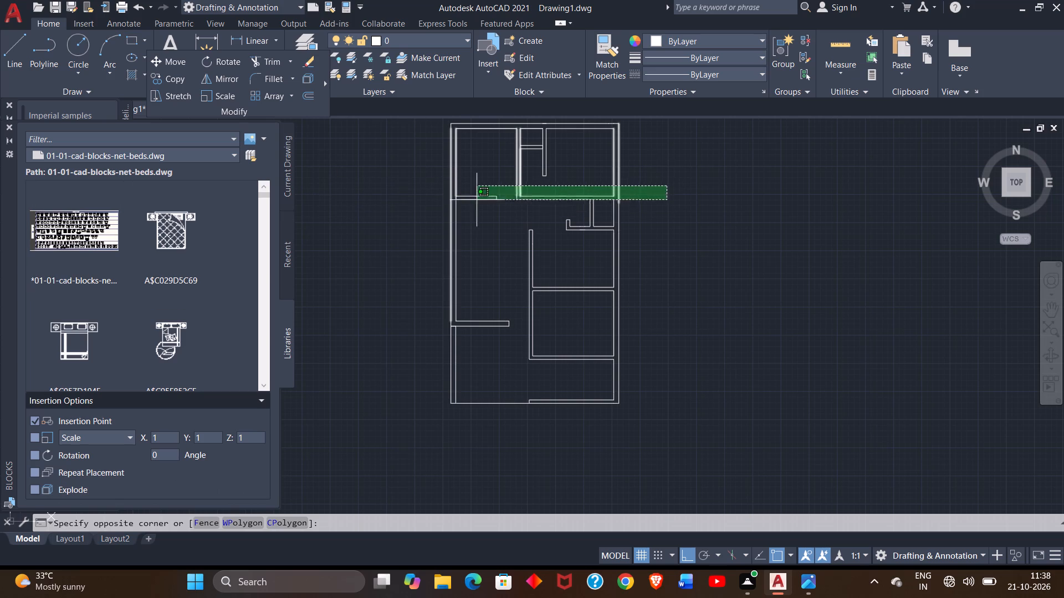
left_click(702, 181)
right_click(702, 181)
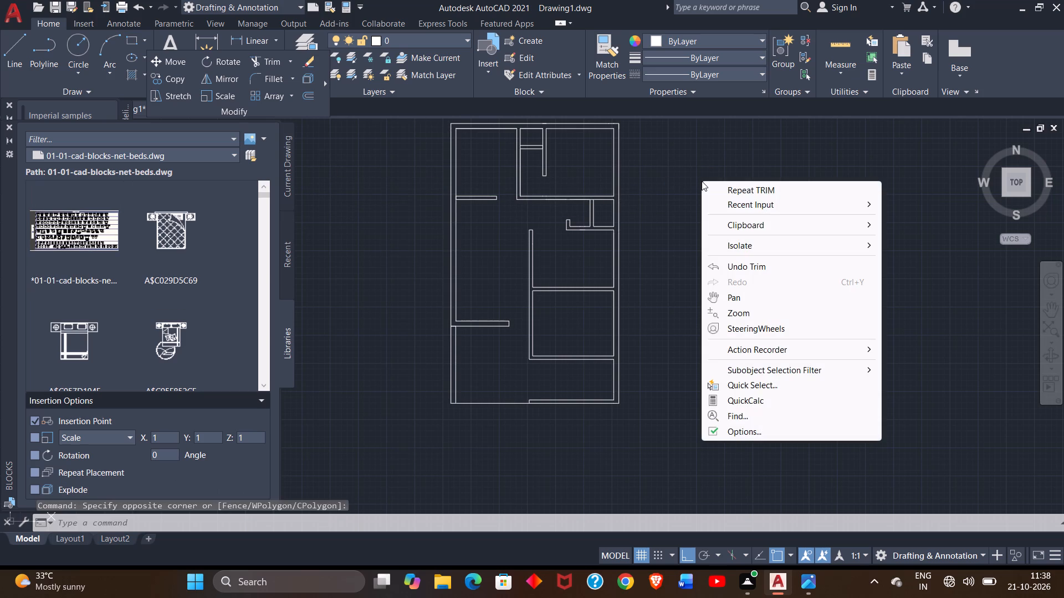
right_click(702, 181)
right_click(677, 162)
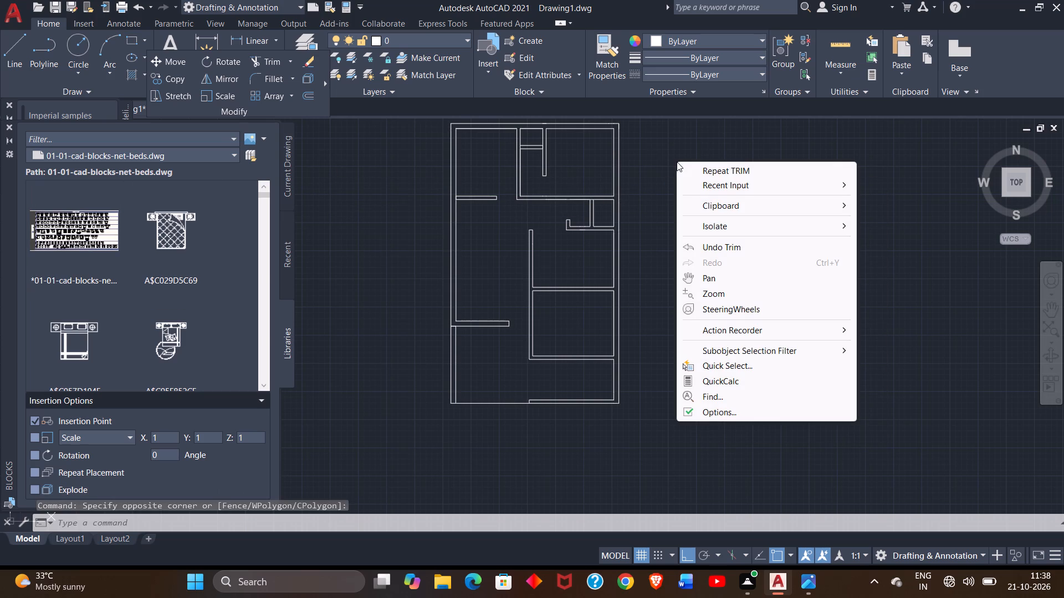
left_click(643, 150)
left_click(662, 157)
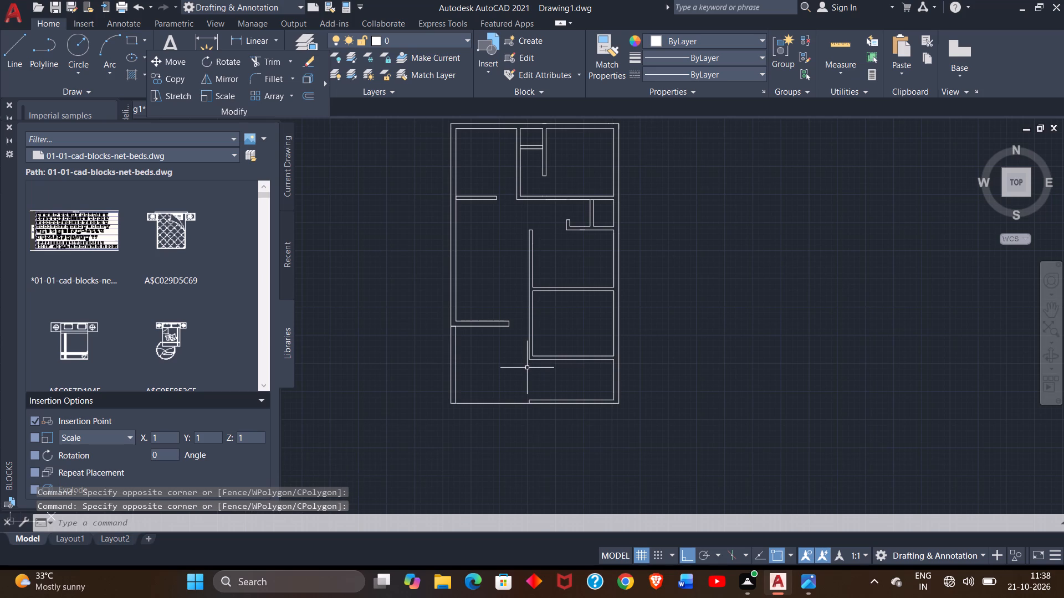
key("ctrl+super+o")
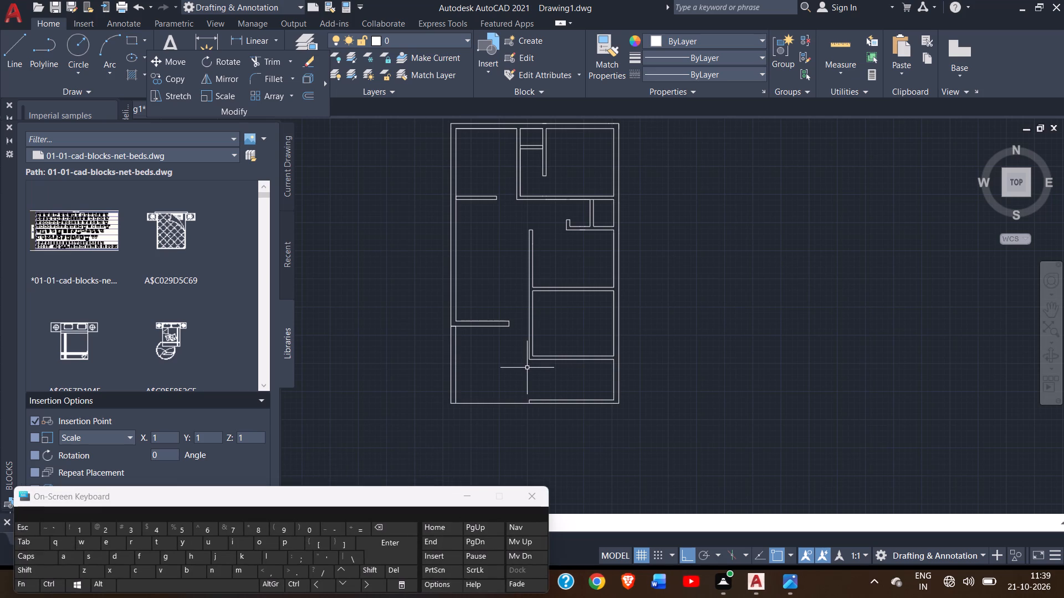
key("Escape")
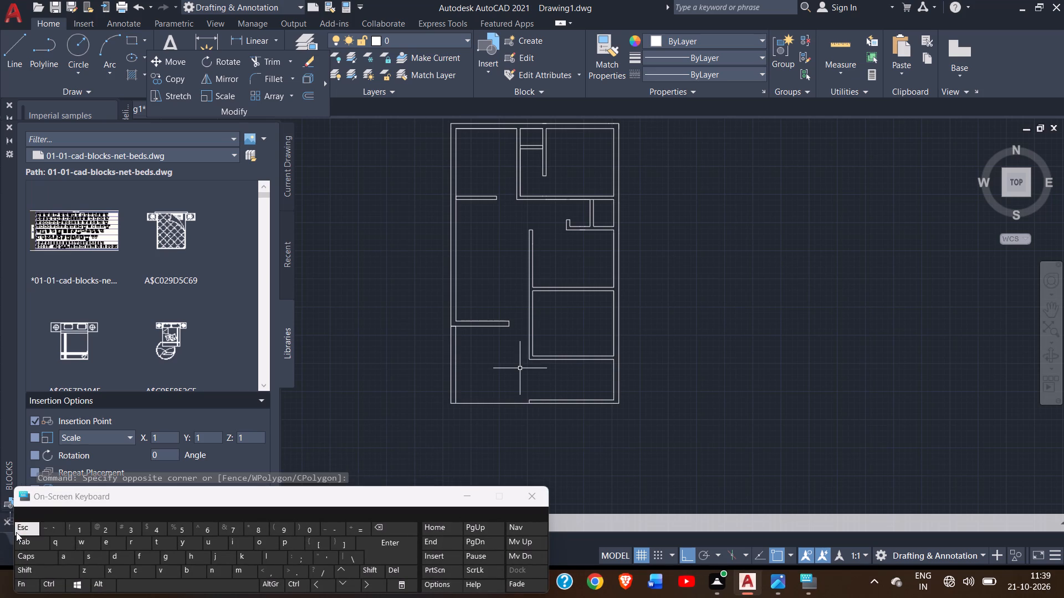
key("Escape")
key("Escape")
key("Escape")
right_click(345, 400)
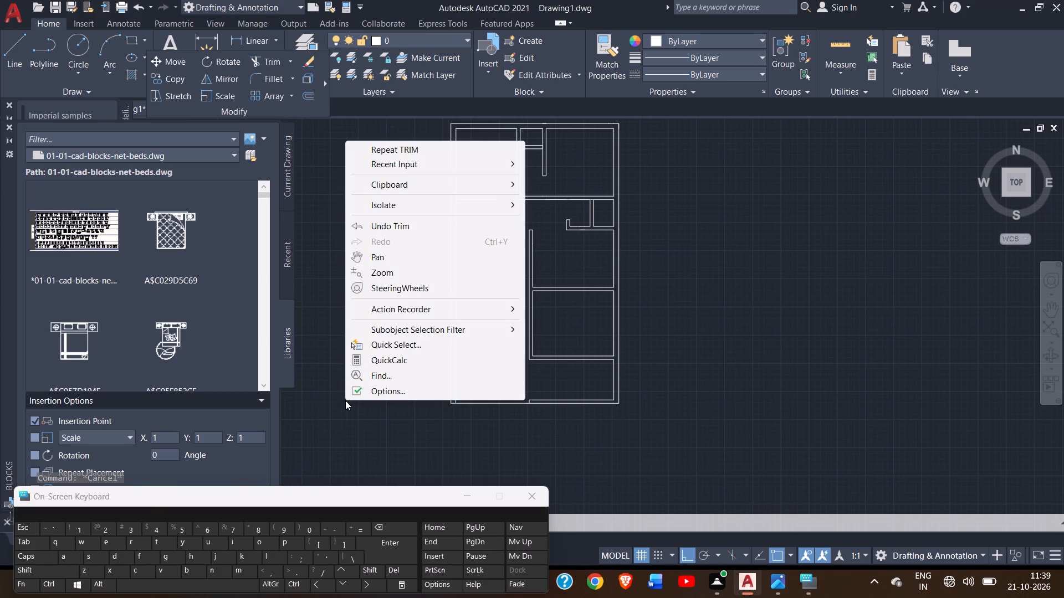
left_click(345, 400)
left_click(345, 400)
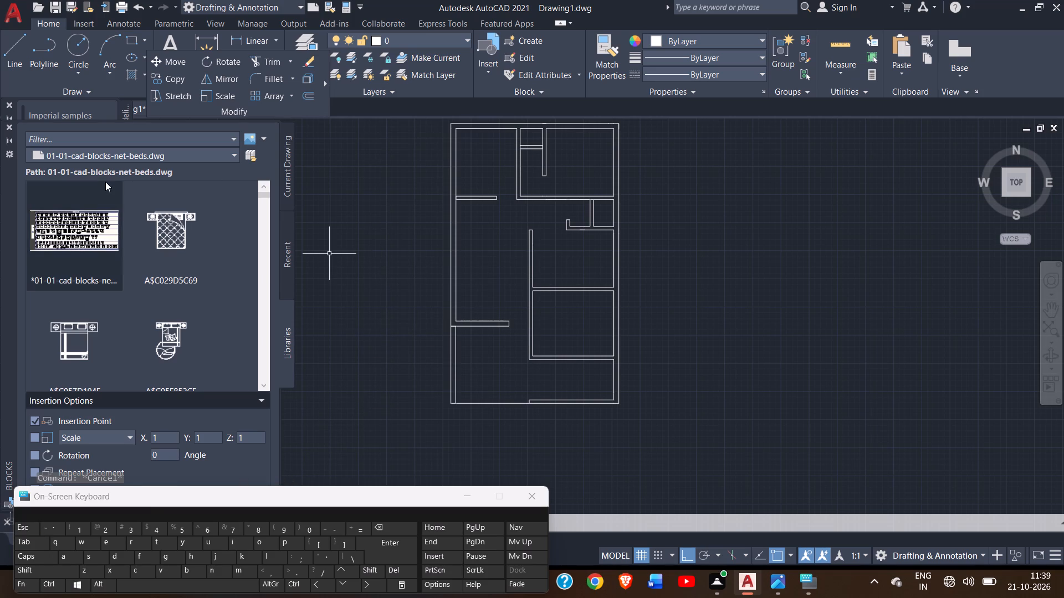
Draw a 6" thick vertical partition in the lowest right room, 3'10" left of the right wall's inner face, spanning top wall to bottom wall.
left_click(8, 53)
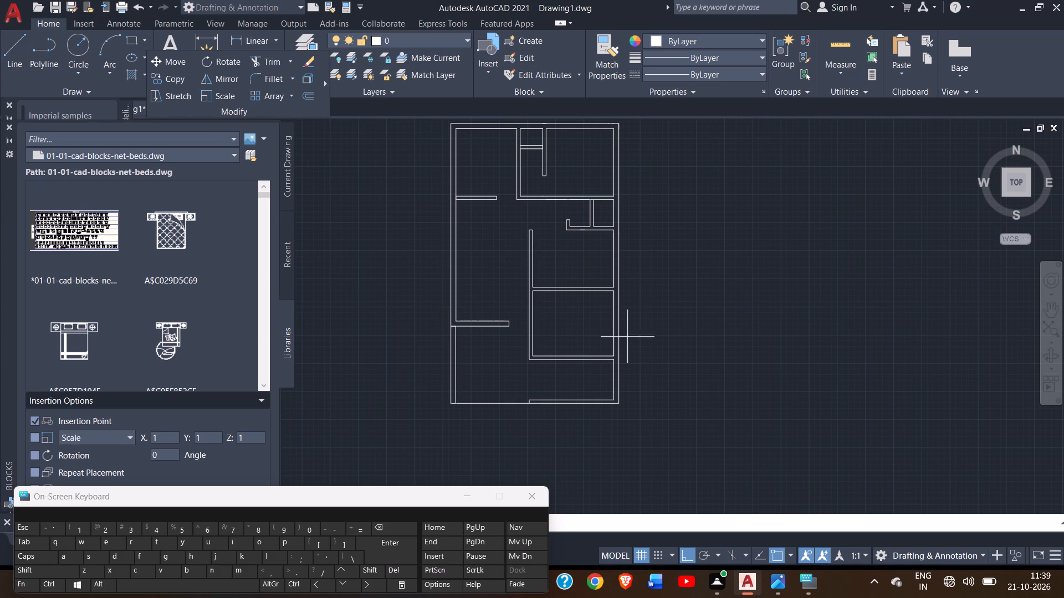
left_click(612, 362)
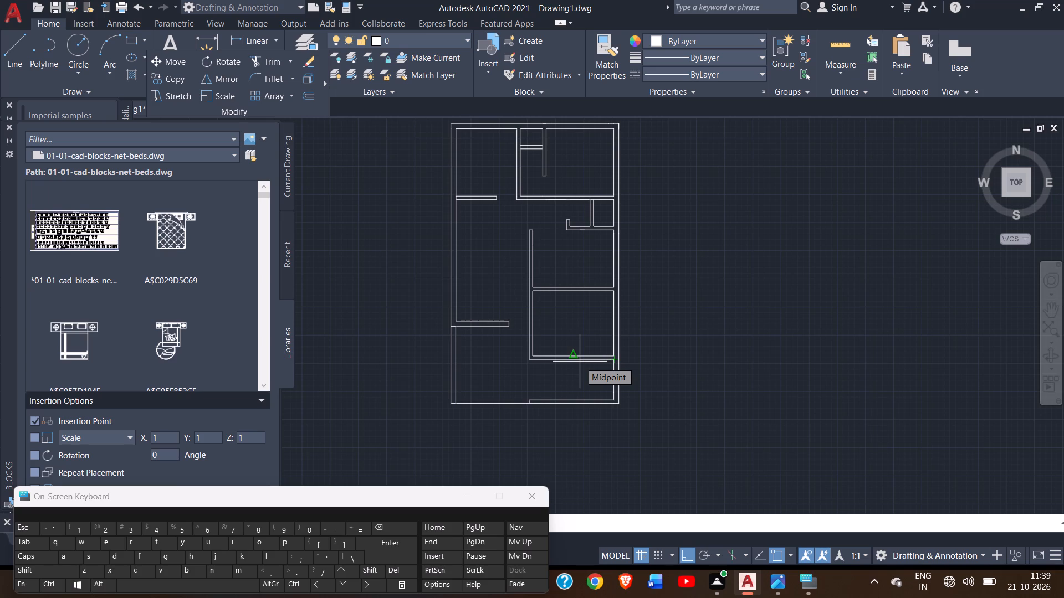
type("3'10")
key("shift+quotedbl")
key("Return")
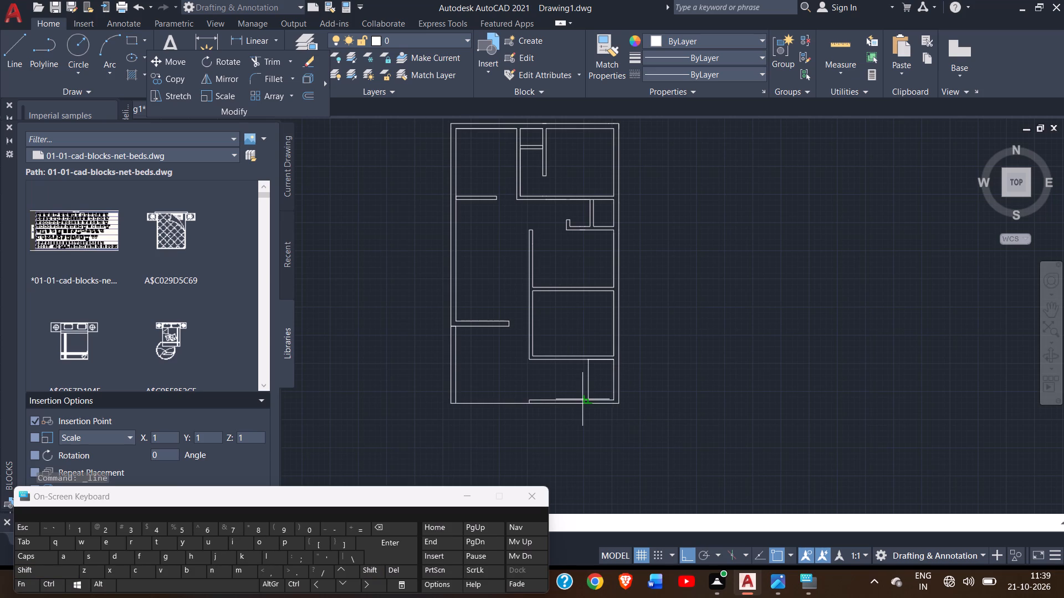
scroll(582, 399, "up", 4, "ctrl")
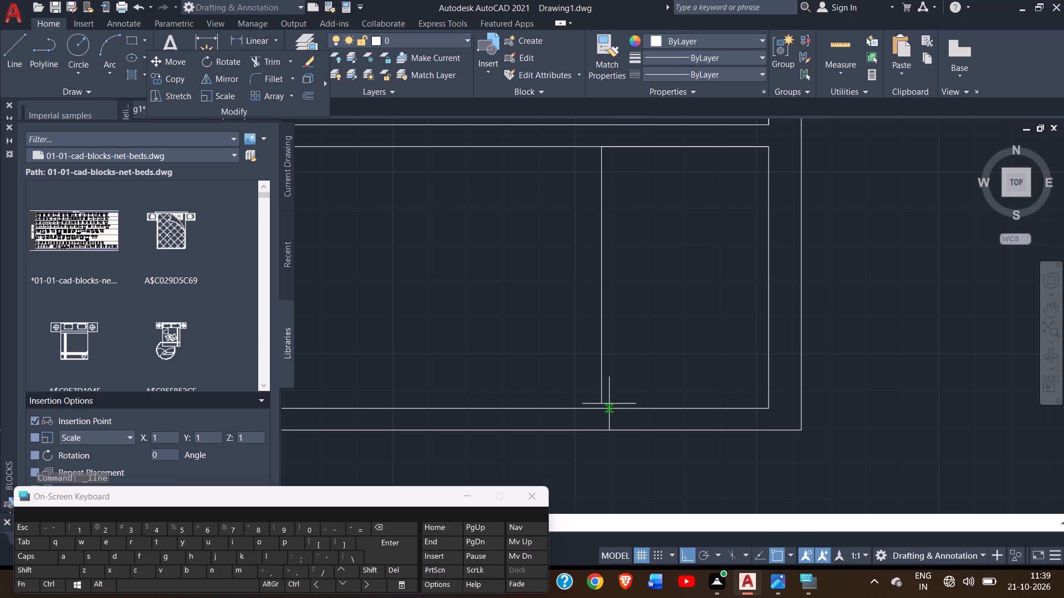
left_click(603, 408)
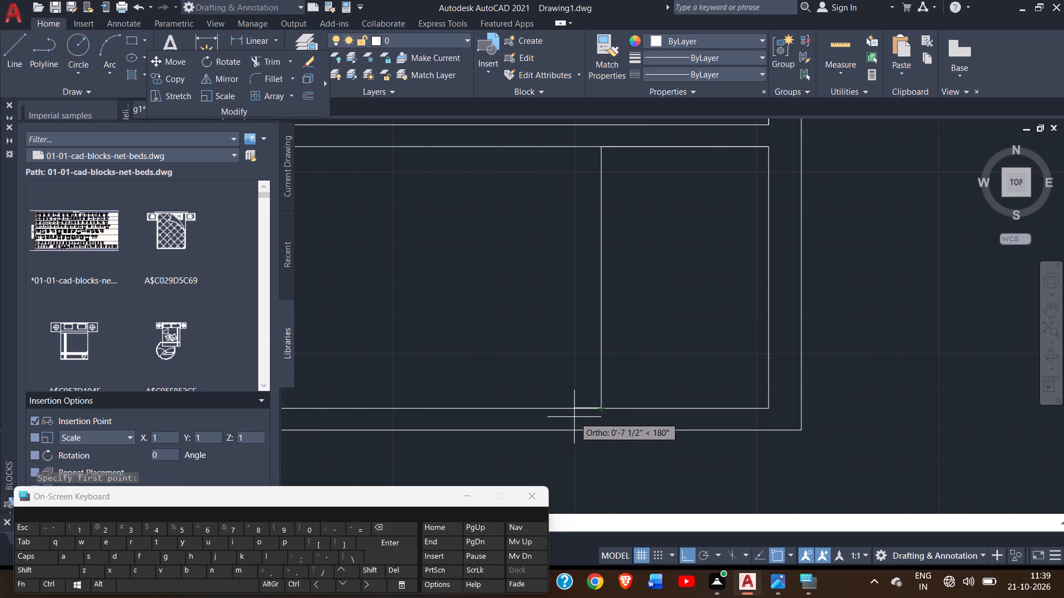
key("6")
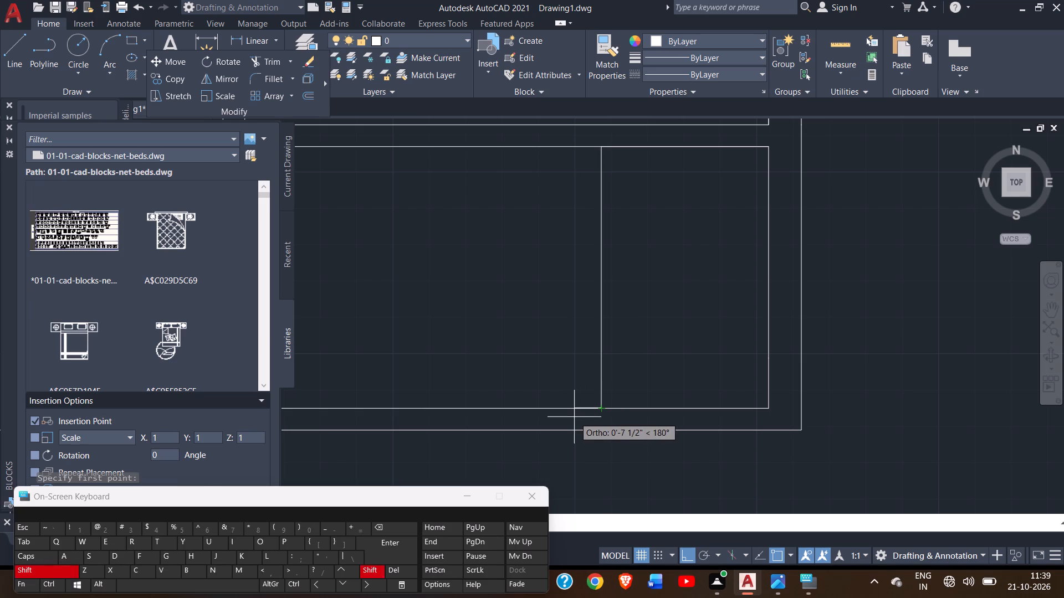
key("shift+quotedbl")
key("Return")
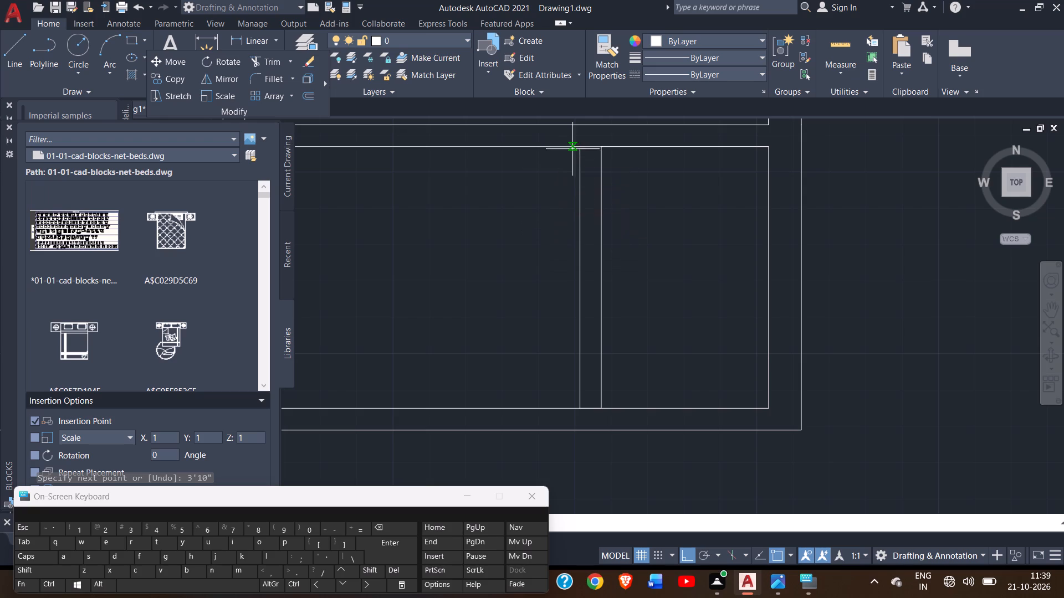
left_click(579, 146)
right_click(579, 146)
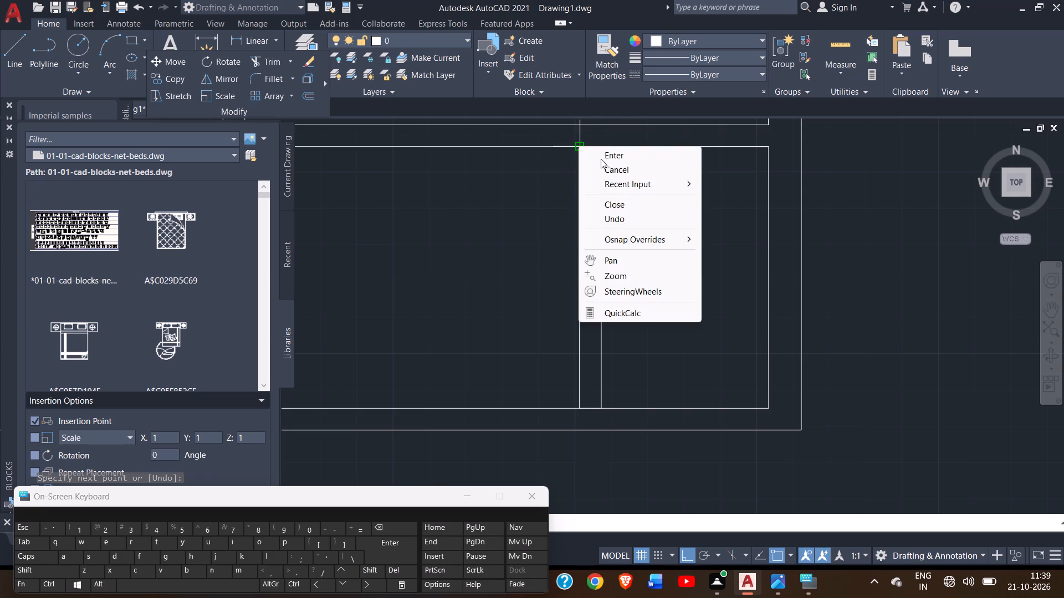
left_click(601, 159)
Draw a short vertical line extending the new partition's right face up across the thickness of the wall above it.
scroll(458, 291, "down", 2, "ctrl")
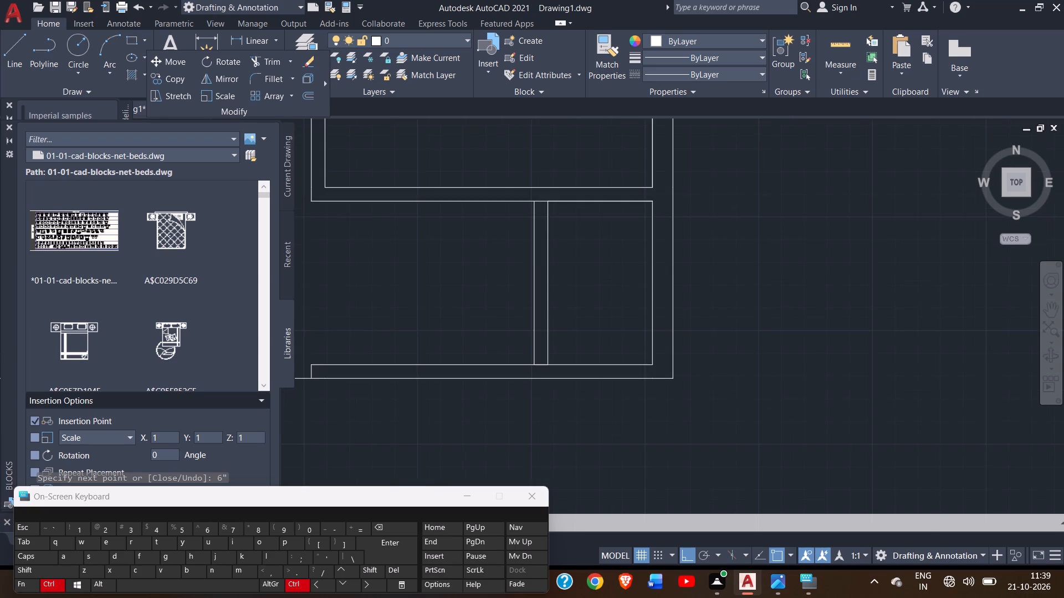
scroll(458, 291, "down", 3, "ctrl")
scroll(458, 291, "up", 3, "ctrl")
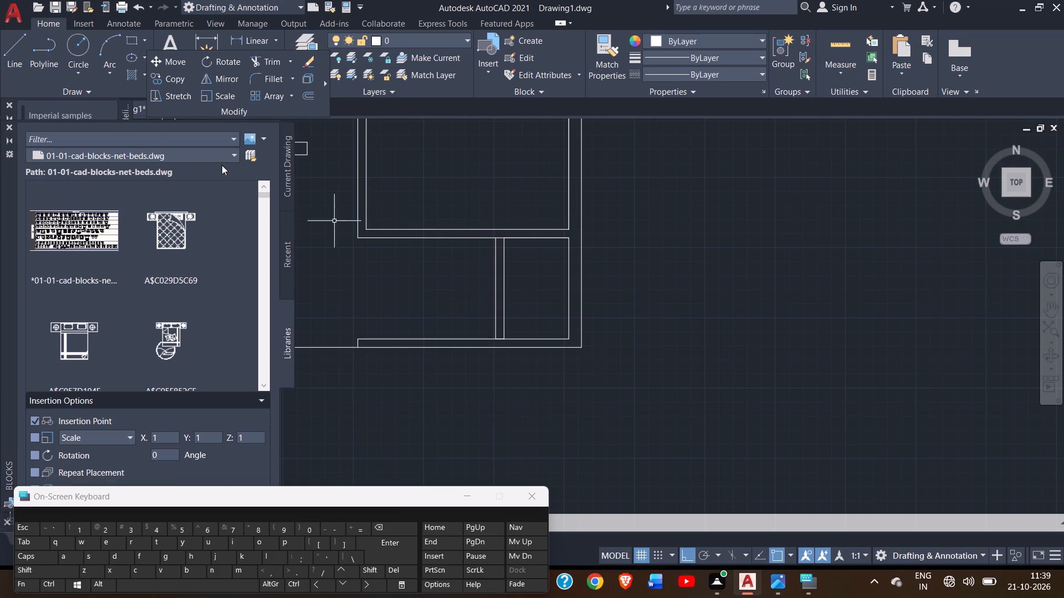
left_click(18, 42)
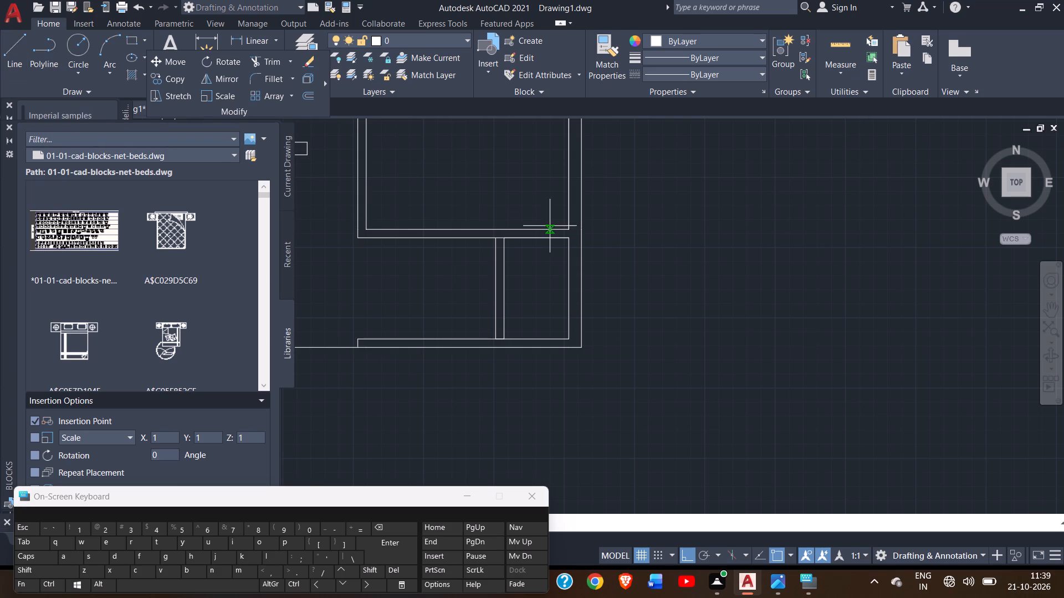
left_click_drag(501, 239, 508, 235)
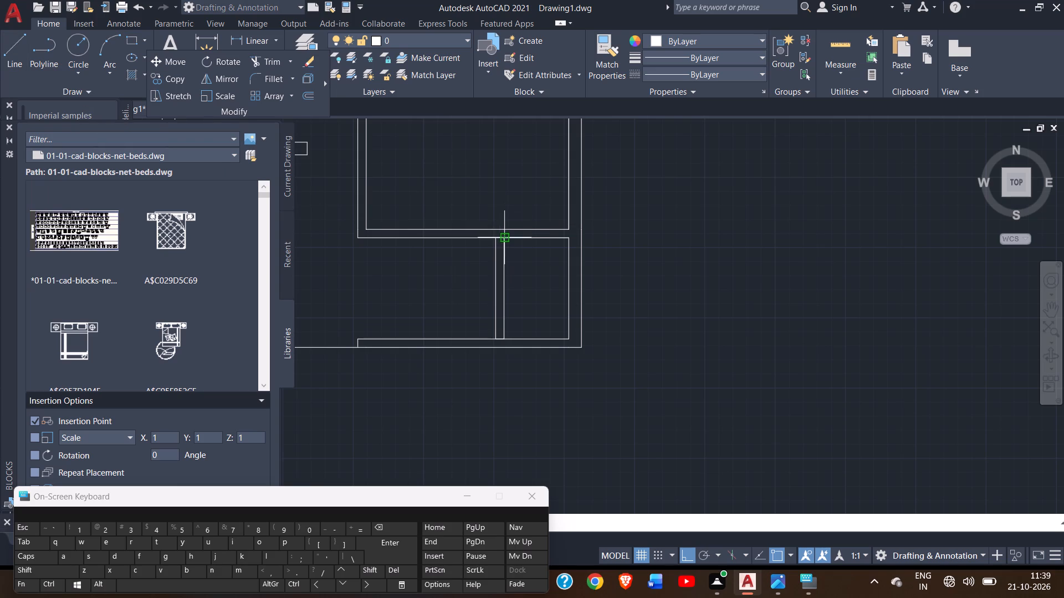
left_click_drag(508, 235, 504, 229)
left_click(504, 229)
right_click(504, 229)
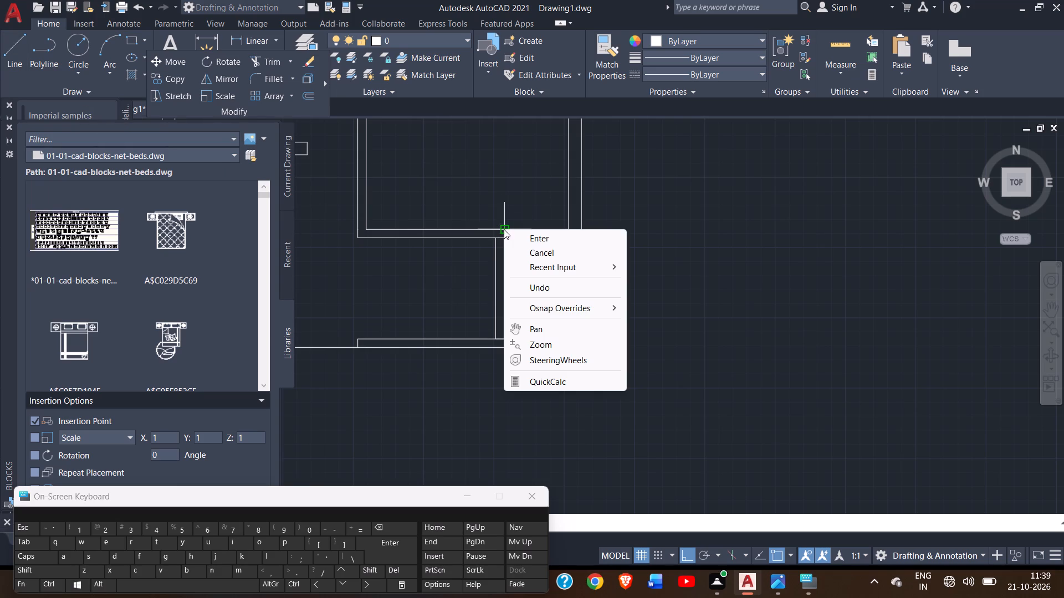
left_click(525, 234)
Draw a short vertical line closing that same horizontal wall's end along the right exterior wall's inner face.
scroll(534, 235, "up", 2, "ctrl")
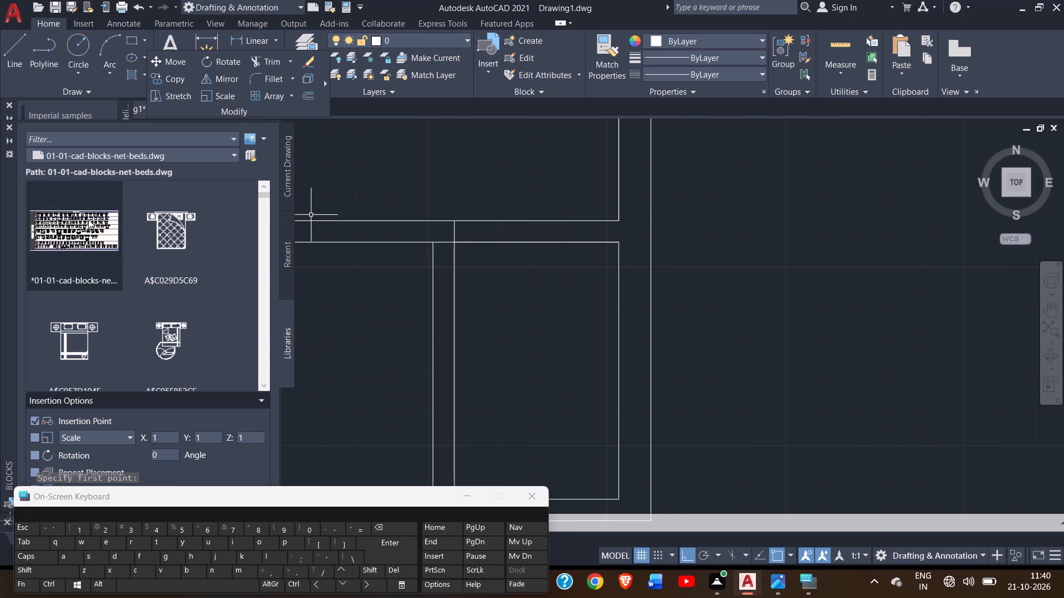
left_click(19, 68)
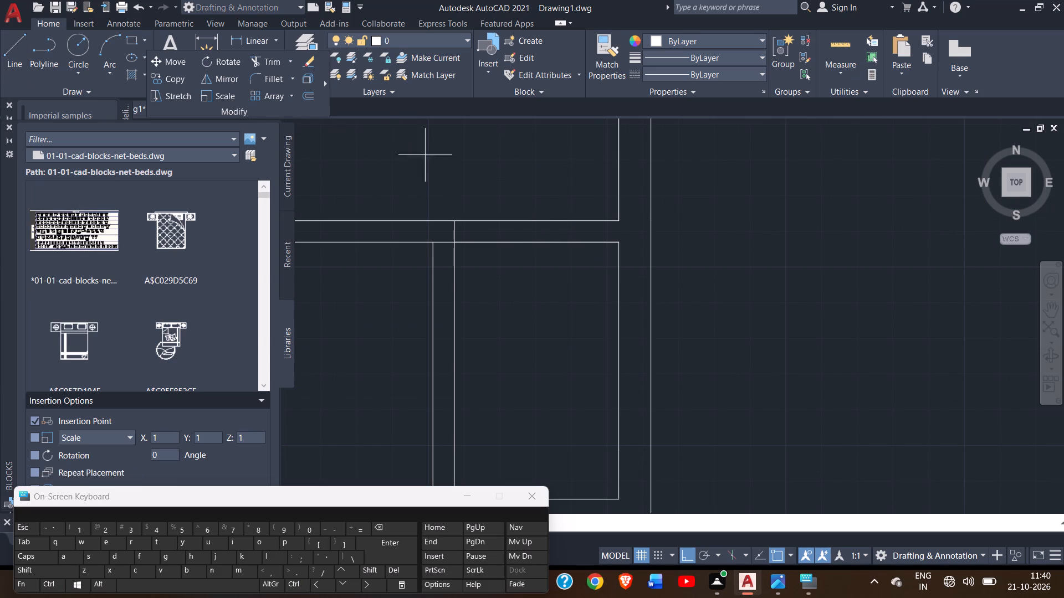
left_click_drag(617, 221, 617, 245)
left_click(617, 245)
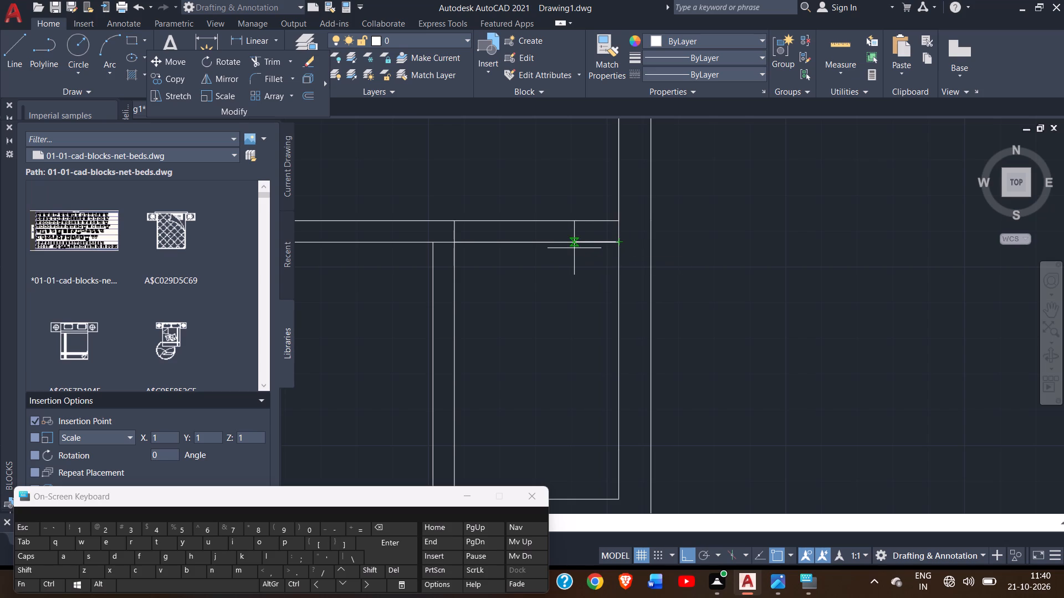
right_click(574, 248)
left_click(596, 254)
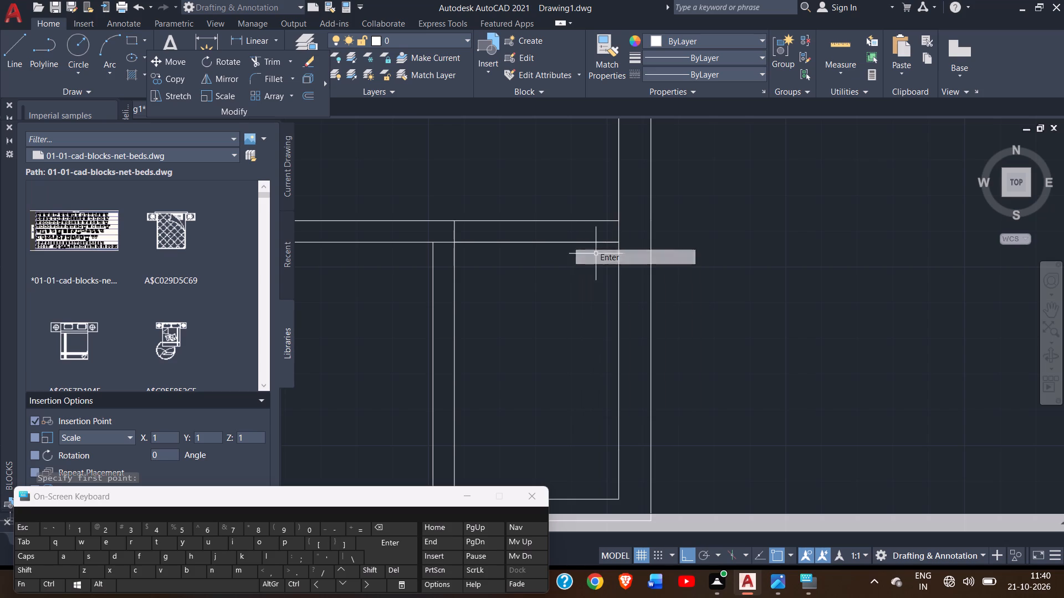
Mark a 3' opening along the wall's lower line, starting at the partition's right face, with a line crossing up to the wall's upper line.
left_click_drag(4, 68, 215, 153)
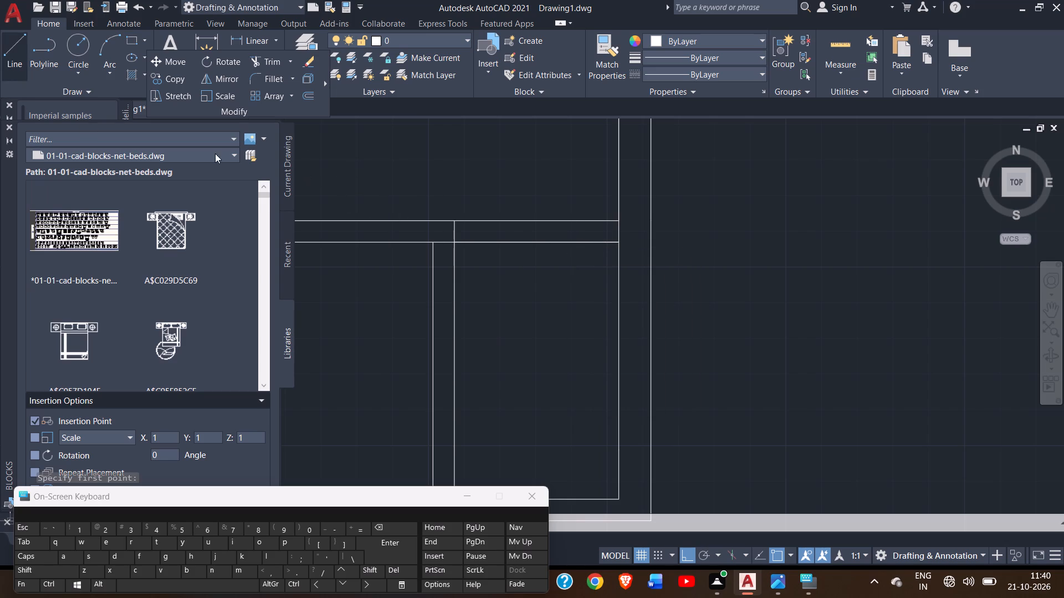
left_click_drag(215, 153, 566, 355)
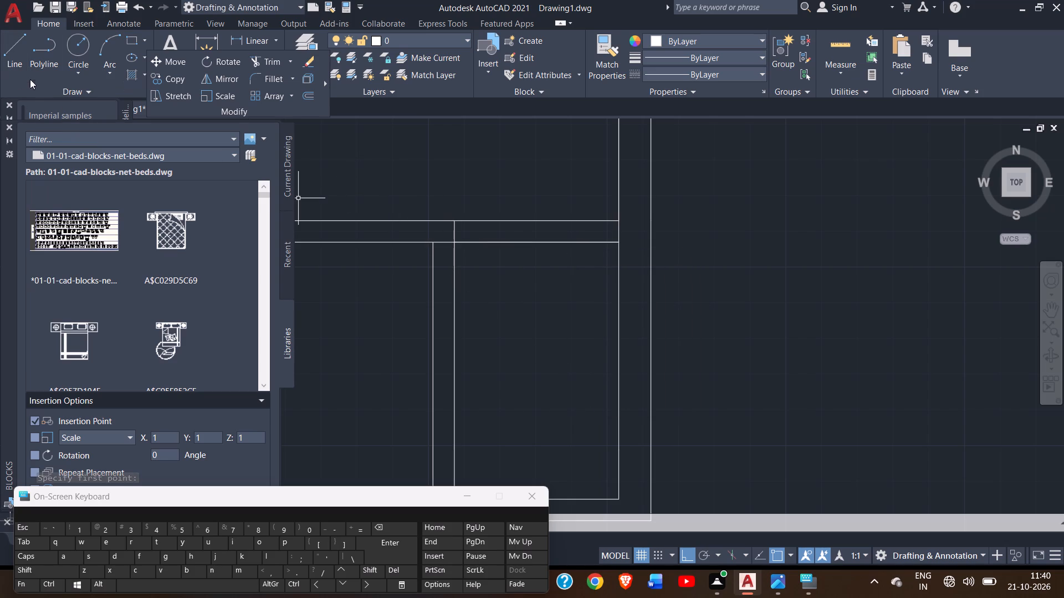
left_click(12, 74)
left_click(12, 74)
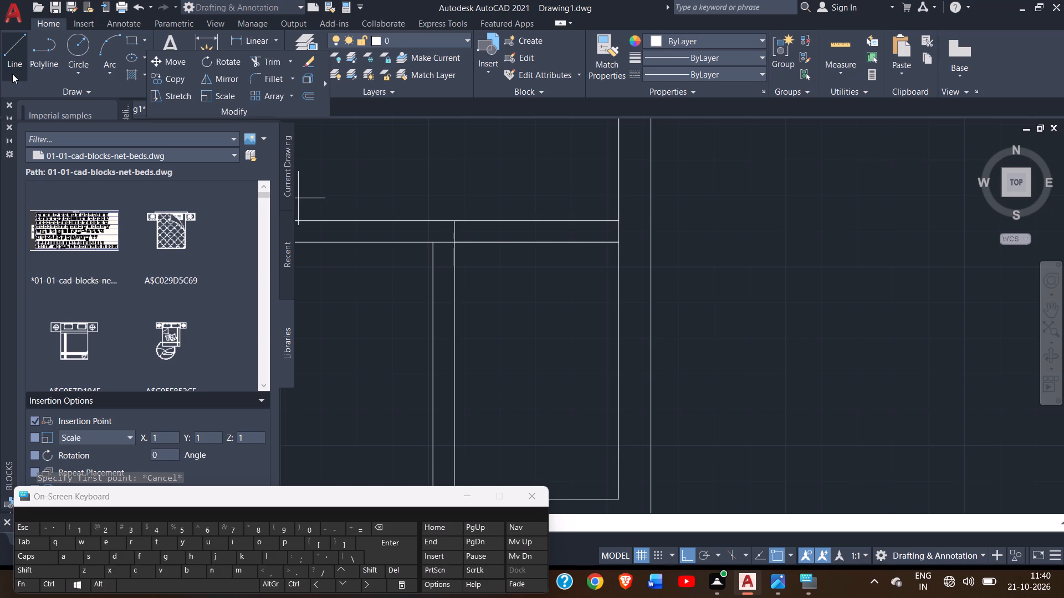
left_click_drag(458, 245, 515, 243)
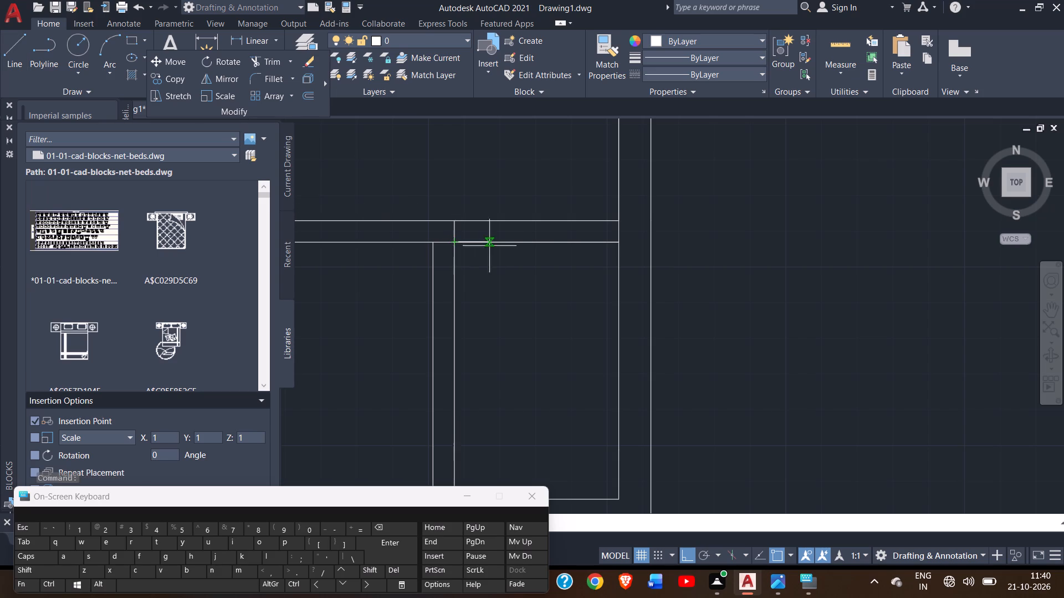
left_click_drag(515, 243, 520, 243)
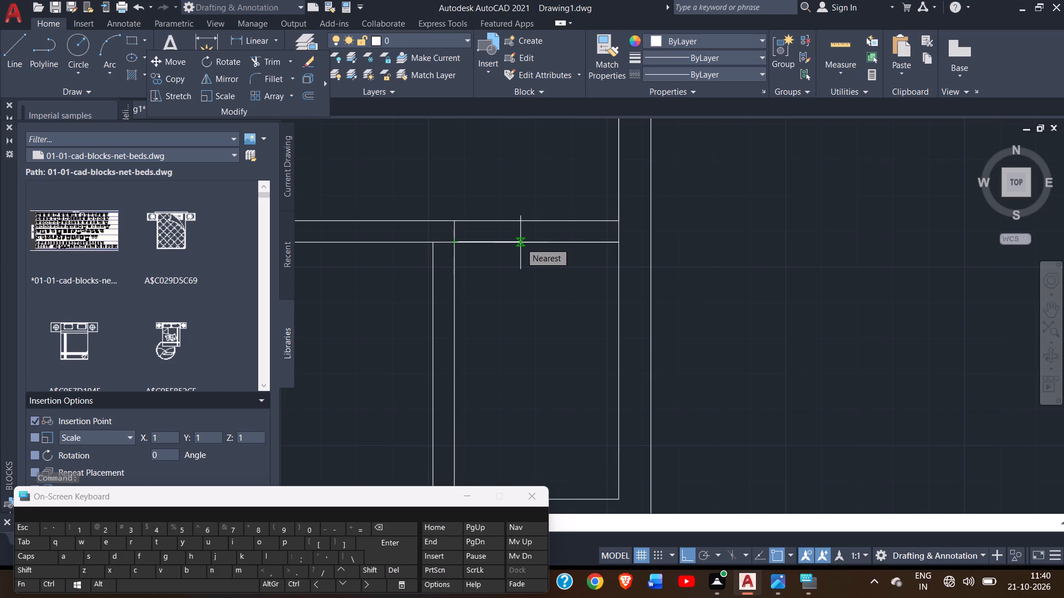
type("3'")
key("Return")
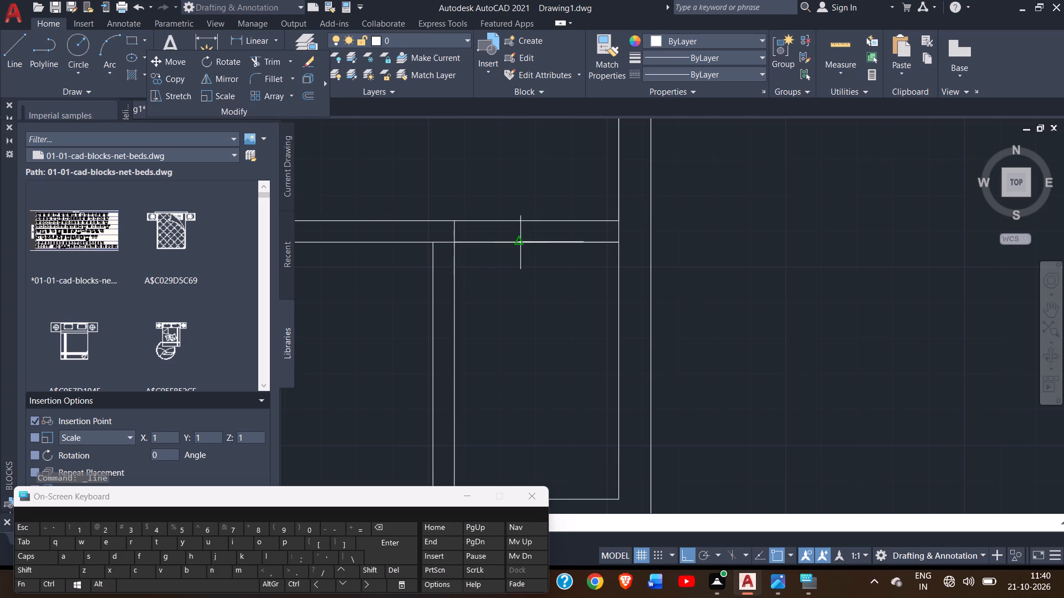
left_click(584, 222)
right_click(584, 222)
left_click(603, 231)
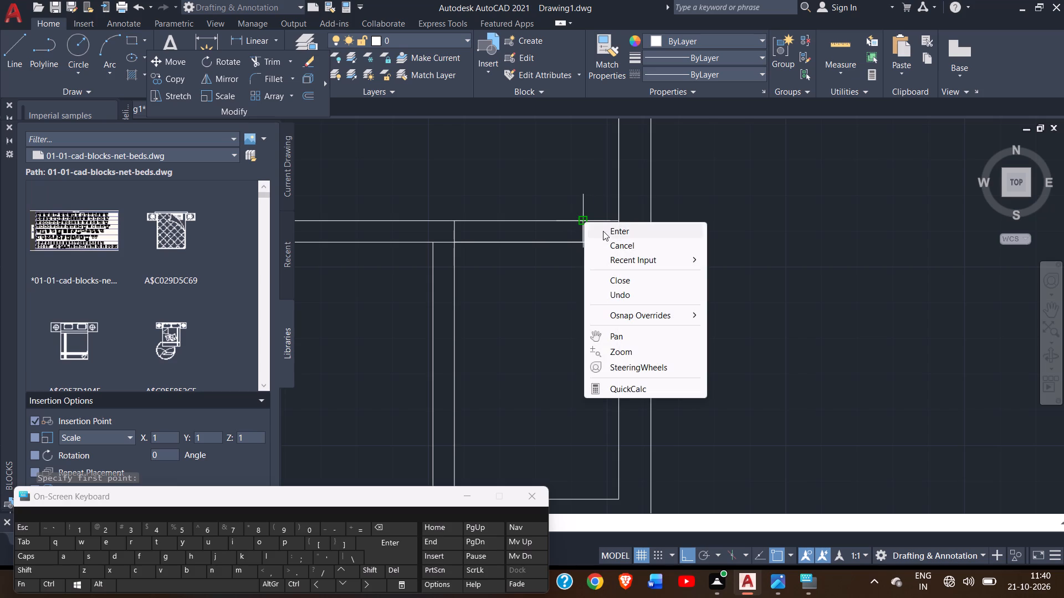
Trim both wall lines across the 3' opening and the short line piece crossing the top of the partition.
scroll(603, 231, "up", 2, "ctrl")
scroll(603, 231, "down", 2, "ctrl")
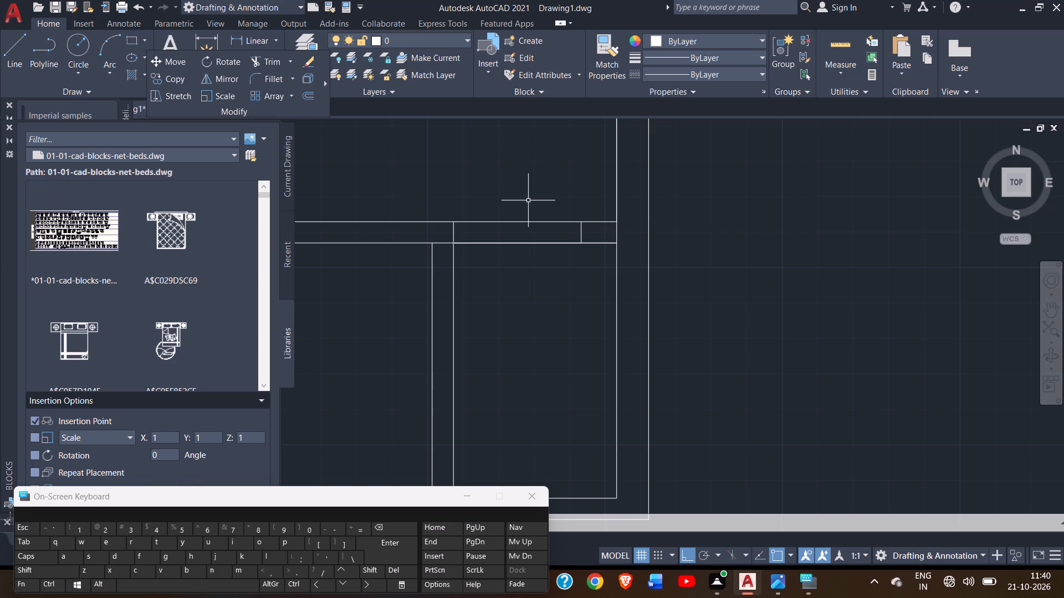
left_click(262, 65)
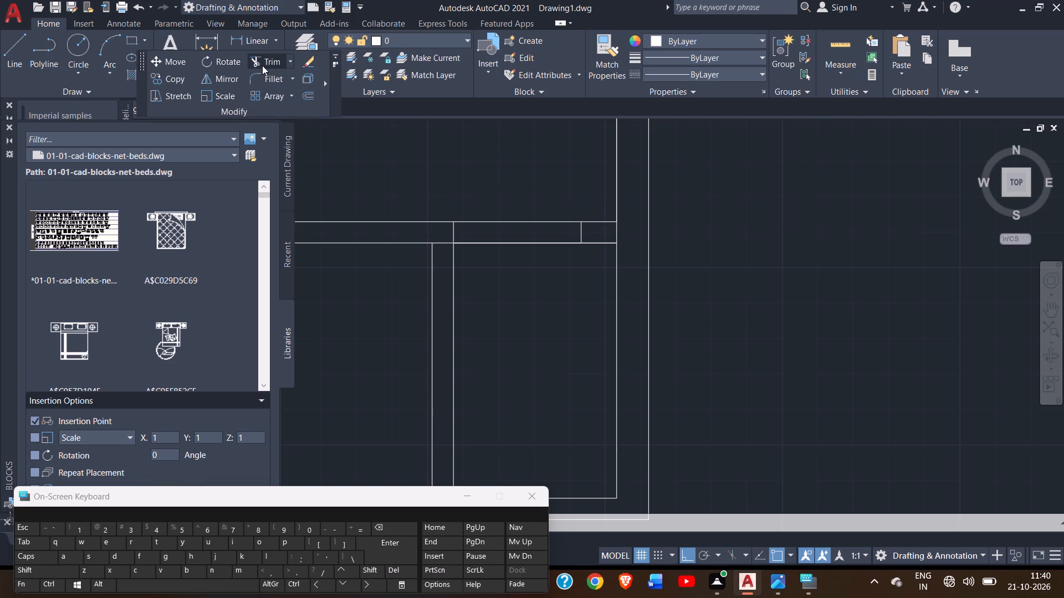
left_click_drag(504, 195, 520, 274)
left_click(520, 274)
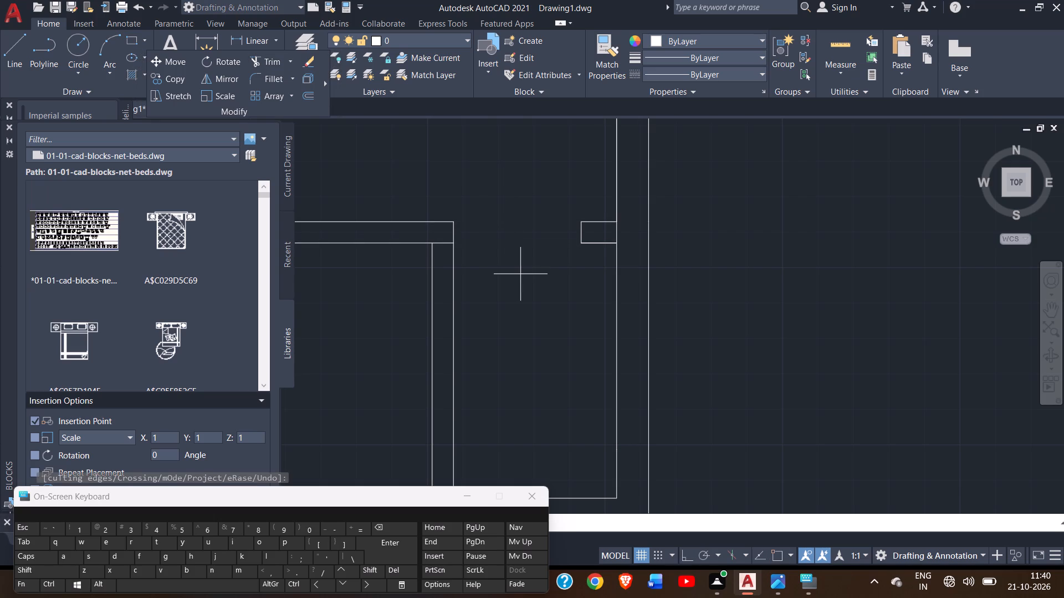
left_click(495, 261)
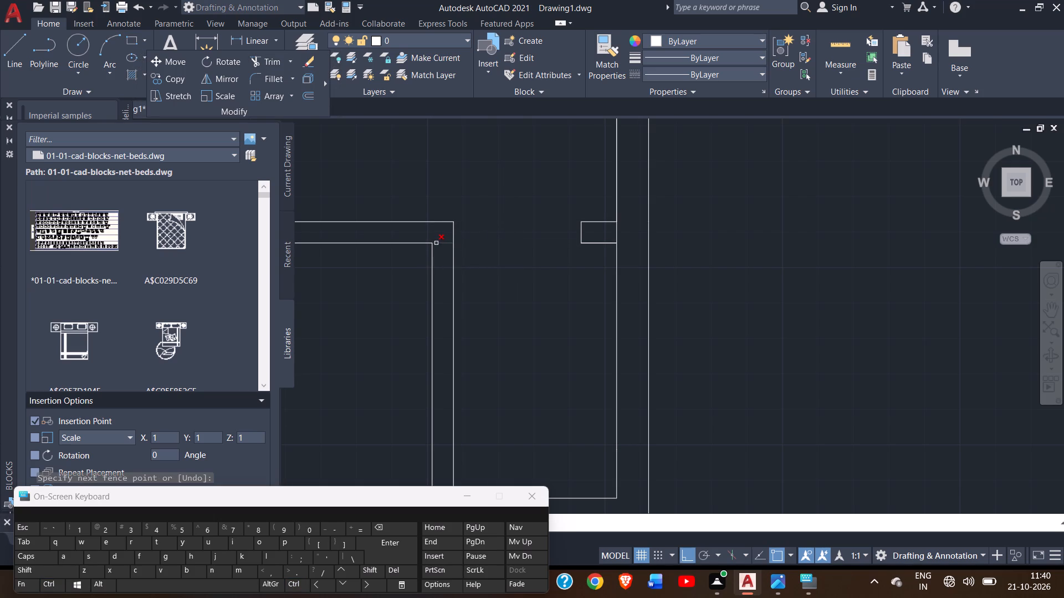
left_click(436, 243)
right_click(483, 246)
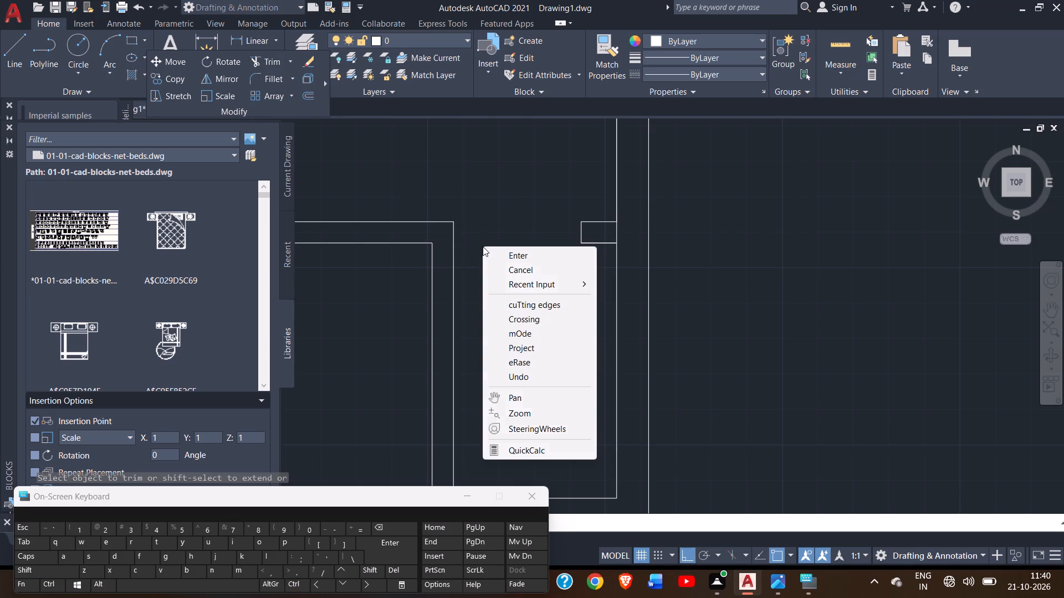
left_click(493, 252)
Trim the right exterior wall's inner line where the short wall stub beside the opening joins it.
scroll(493, 252, "down", 3, "ctrl")
scroll(493, 252, "up", 5, "ctrl")
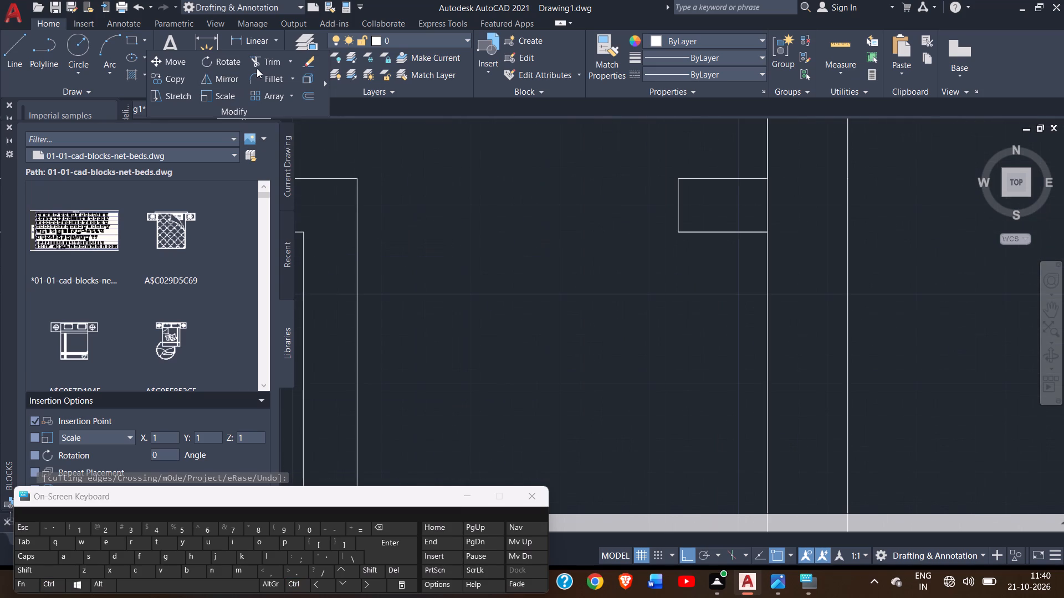
left_click(258, 66)
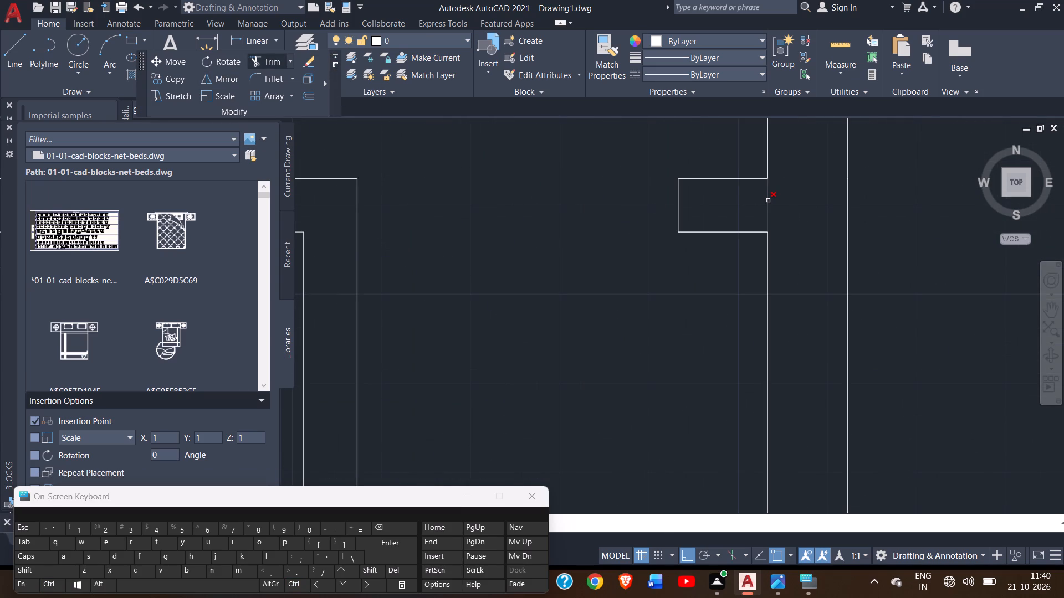
left_click(768, 200)
right_click(768, 200)
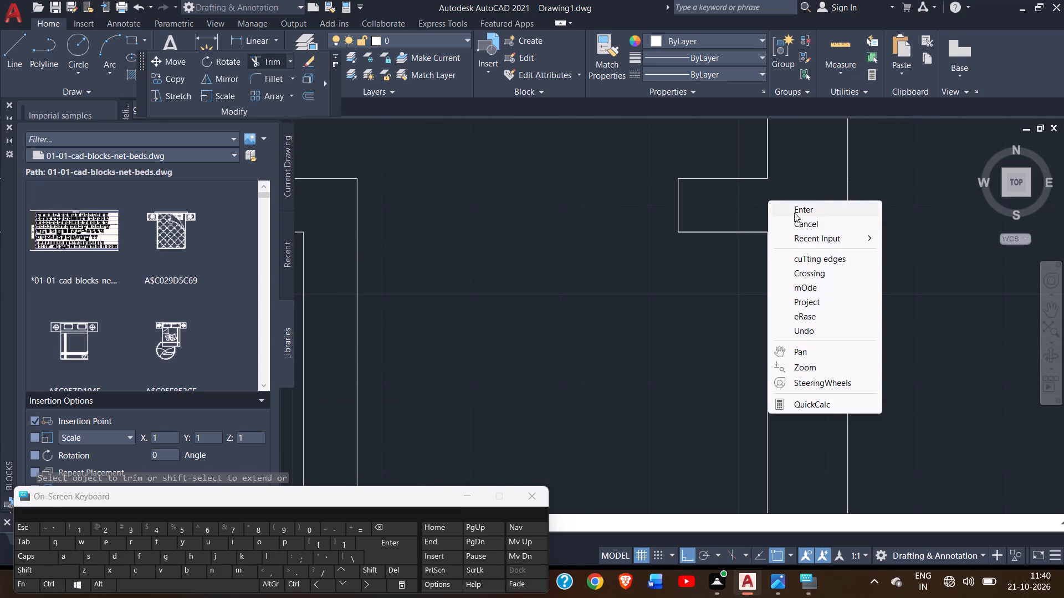
left_click(794, 213)
Draw lines from the partition's top left corner 3' down, across to align with the room's left wall, and up to its corner.
scroll(559, 281, "down", 4, "ctrl")
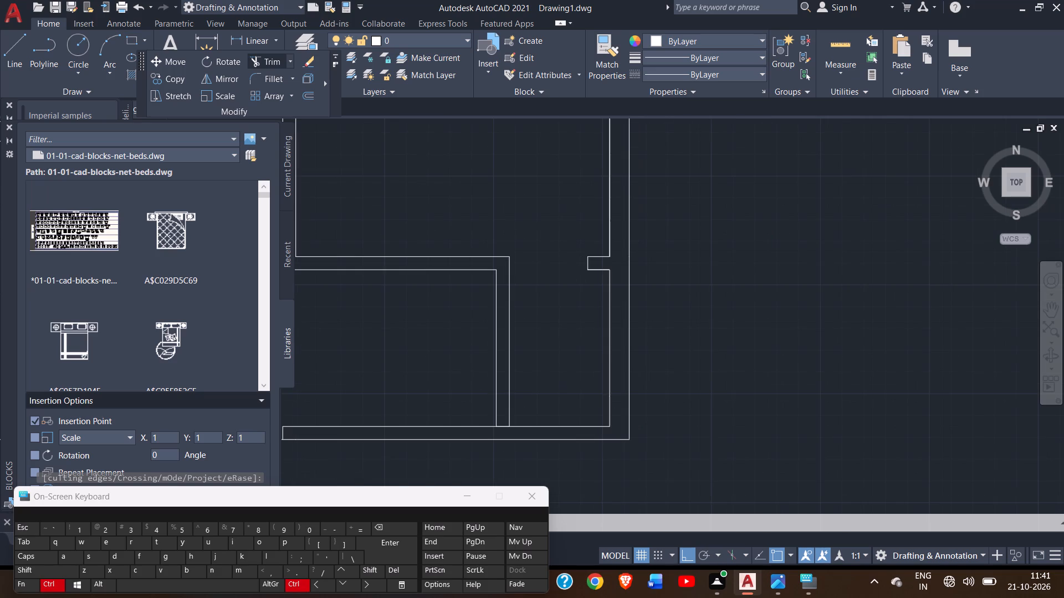
scroll(559, 281, "down", 1, "ctrl")
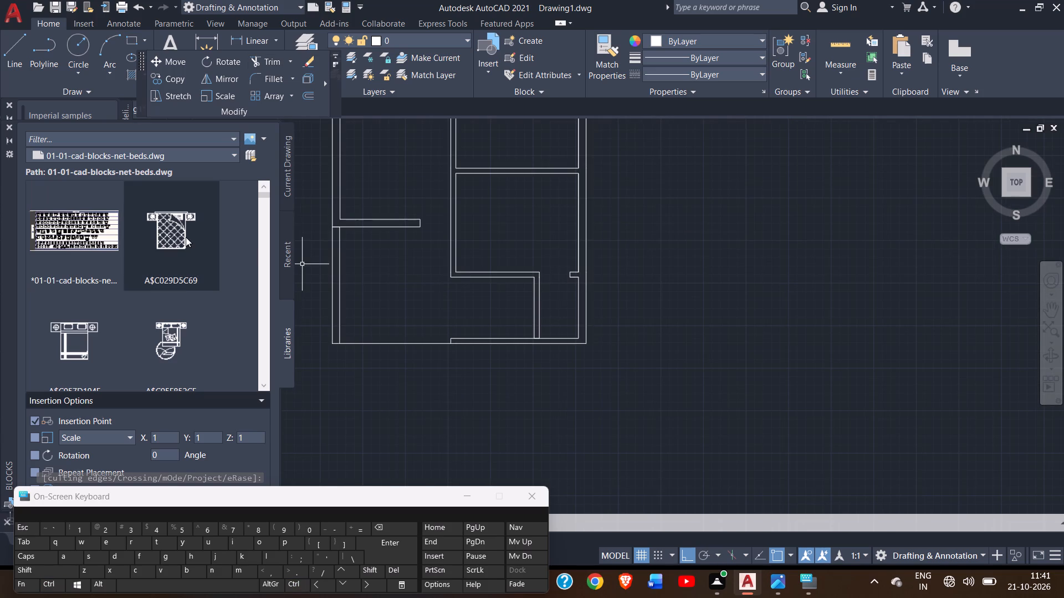
left_click(11, 61)
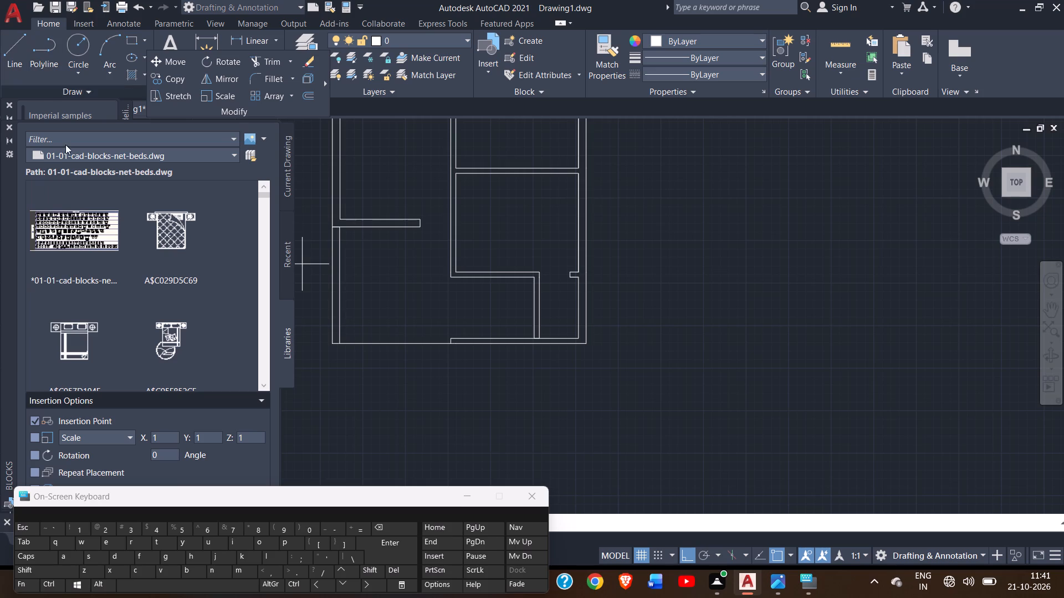
left_click(534, 280)
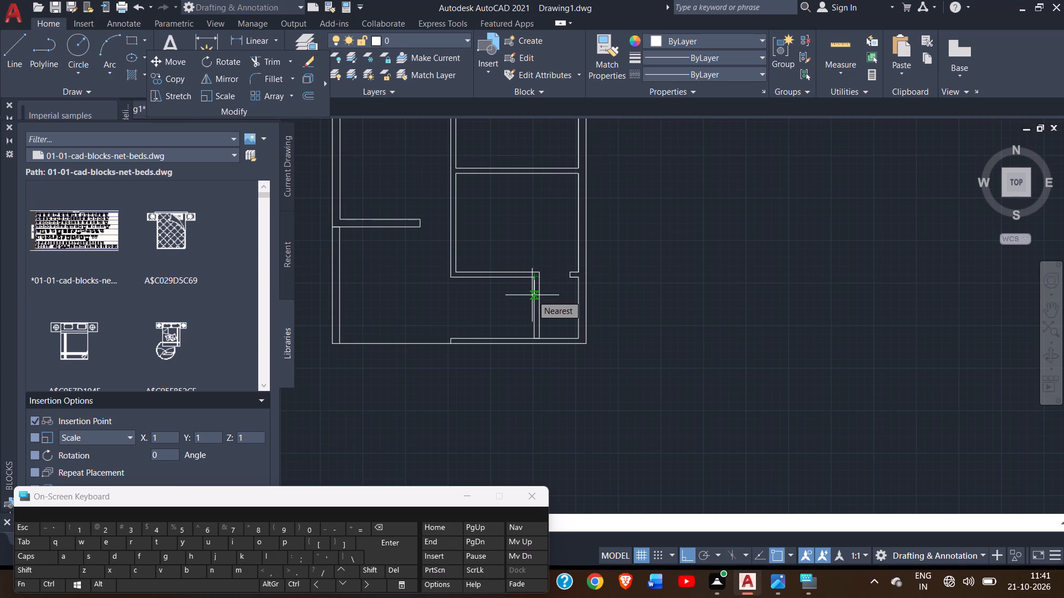
key("3")
key("apostrophe")
key("Return")
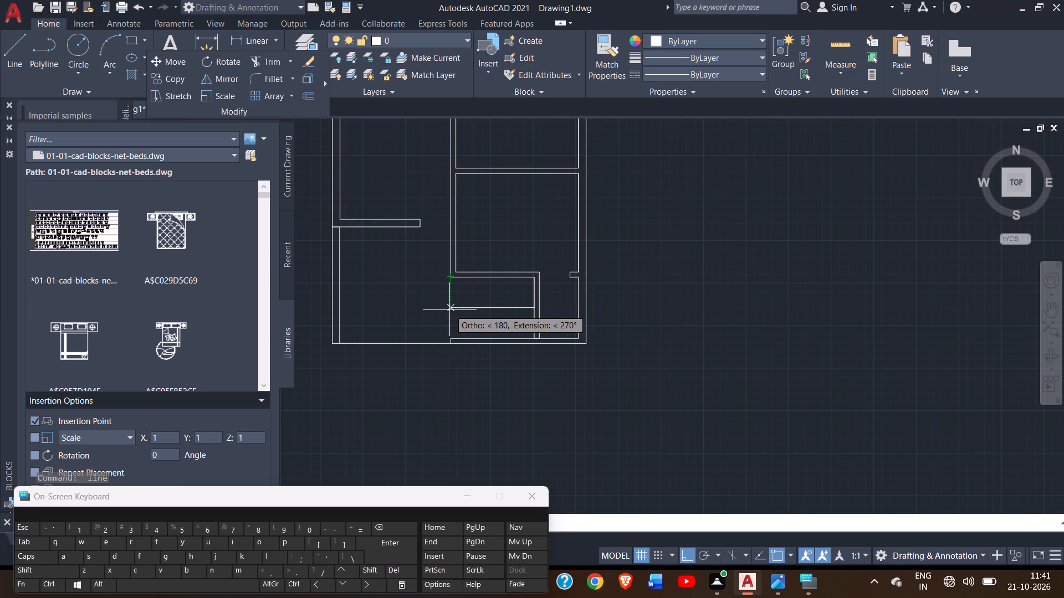
left_click_drag(449, 310, 452, 276)
left_click(452, 276)
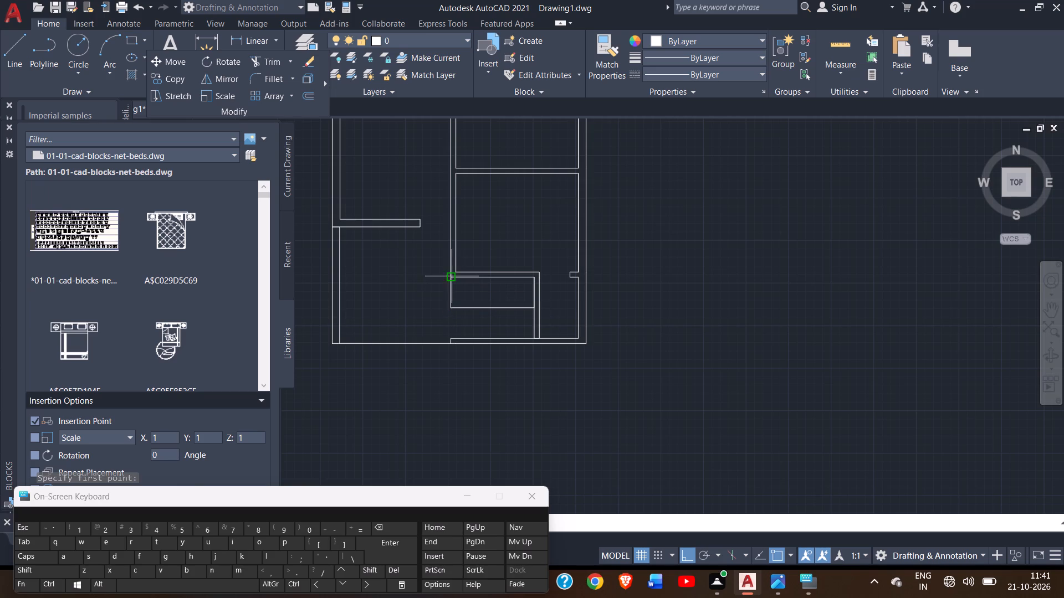
right_click(452, 276)
left_click(503, 290)
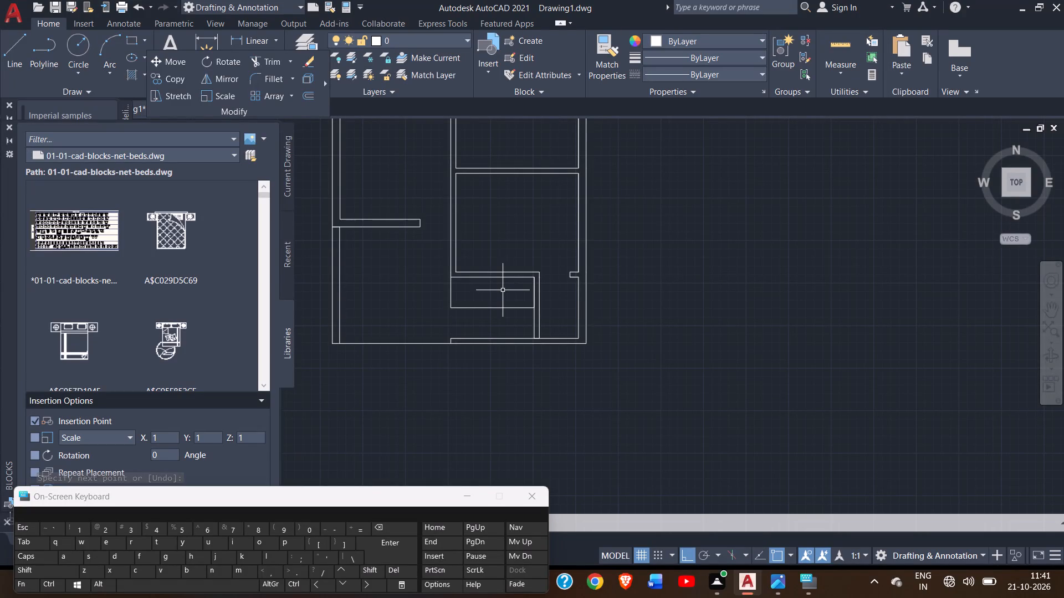
scroll(503, 290, "up", 1, "ctrl")
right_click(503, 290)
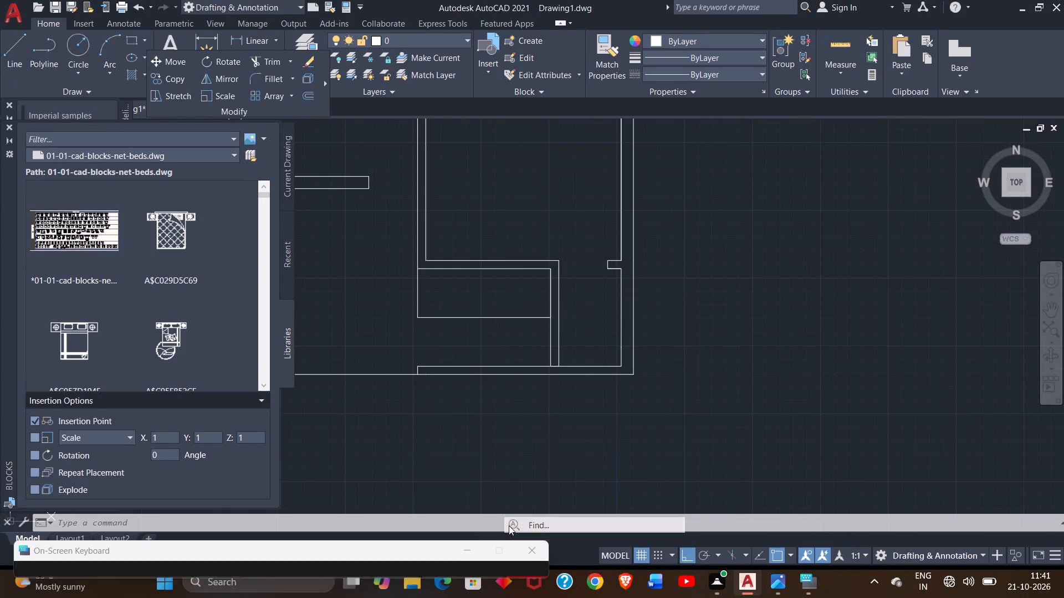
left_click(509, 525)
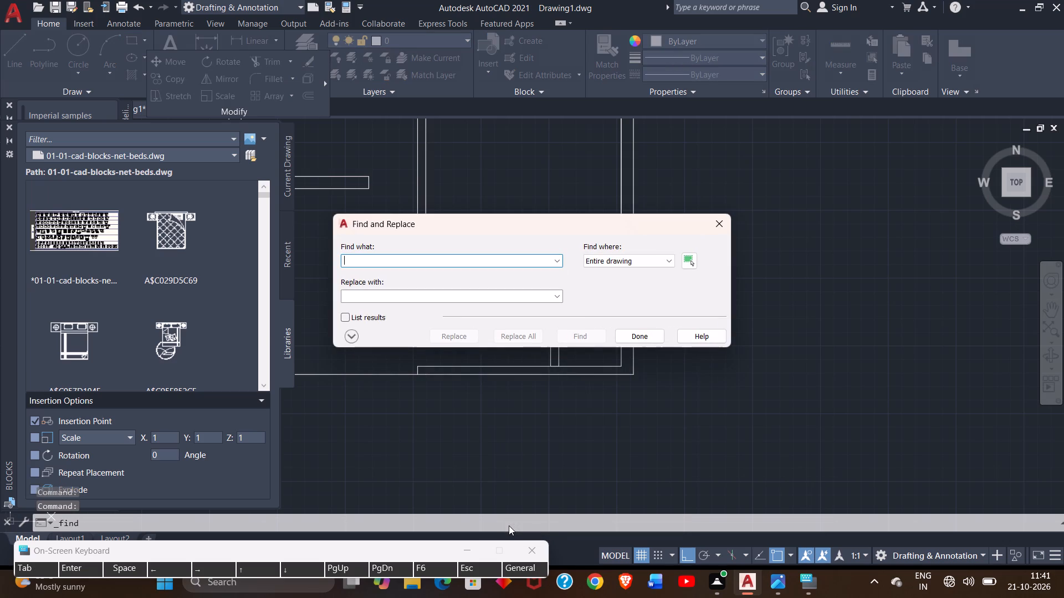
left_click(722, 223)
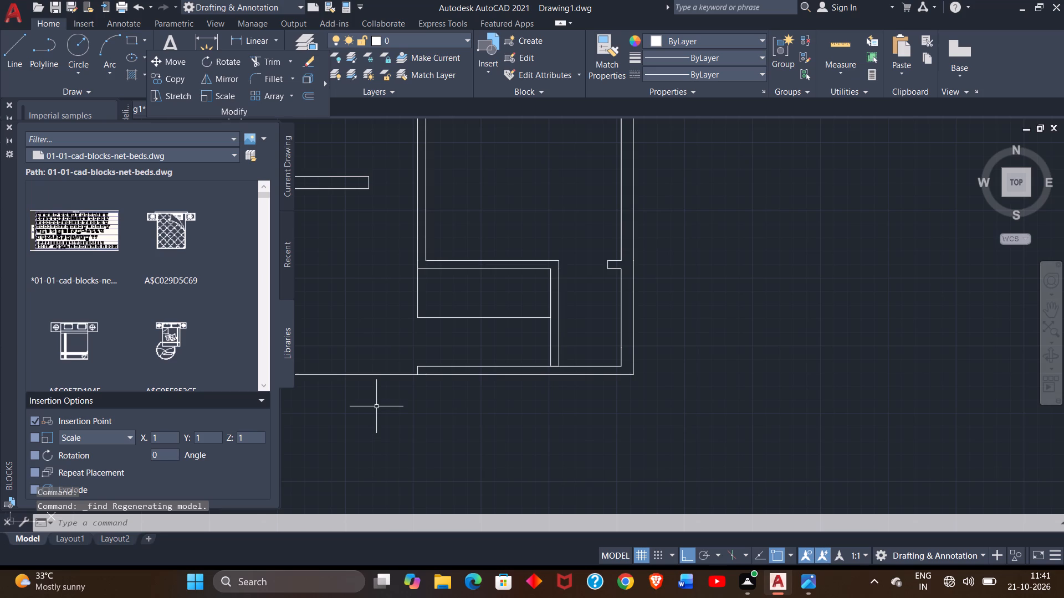
Reopen the on-screen keyboard.
key("ctrl+super+o")
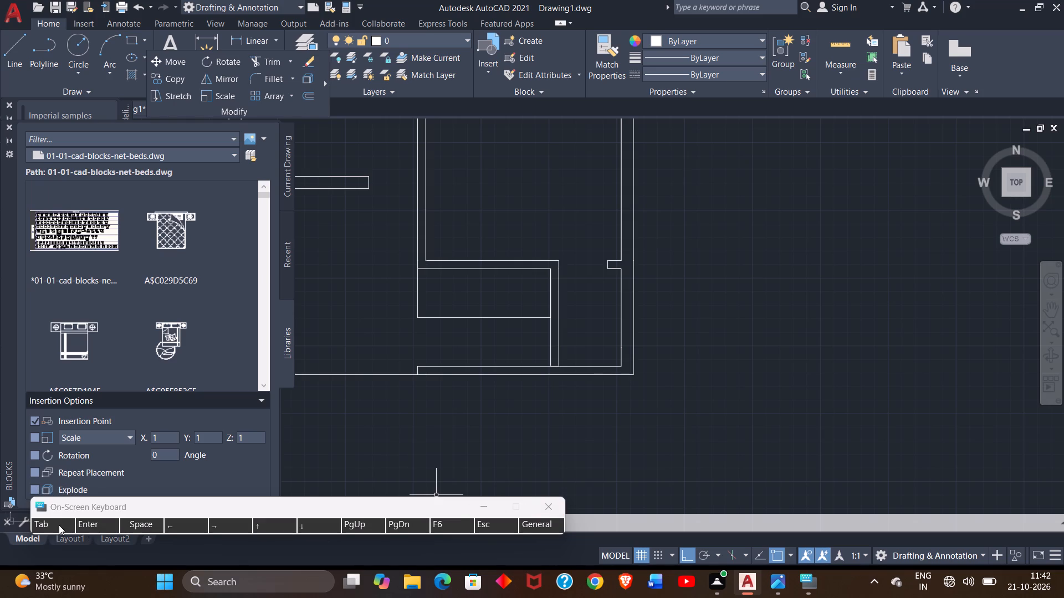
Bring back the on-screen keyboard and expand it to its full key layout.
key("Tab")
key("Tab")
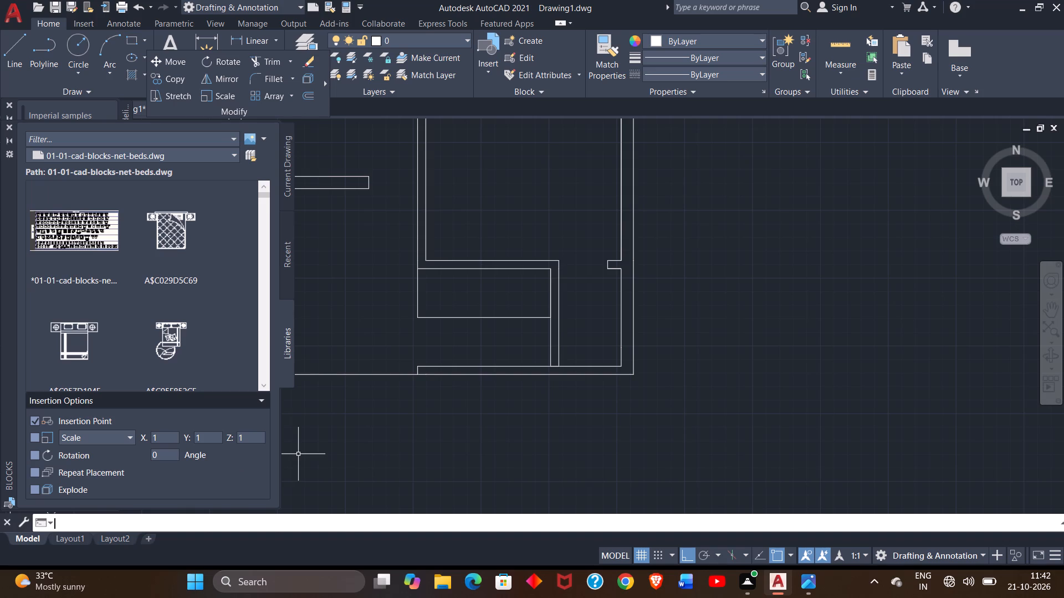
key("ctrl+super+o")
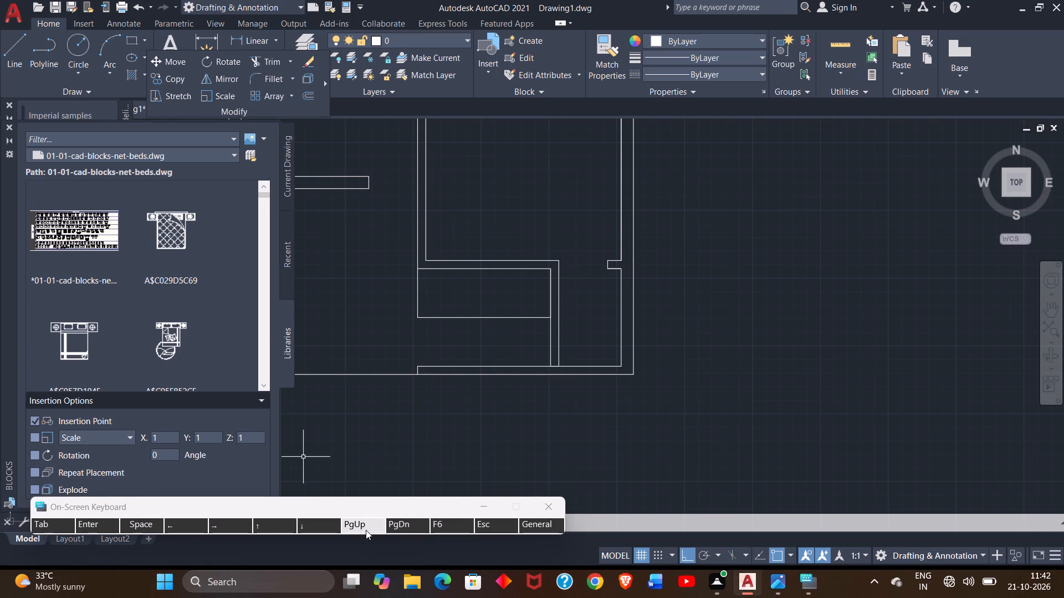
key("Page_Up")
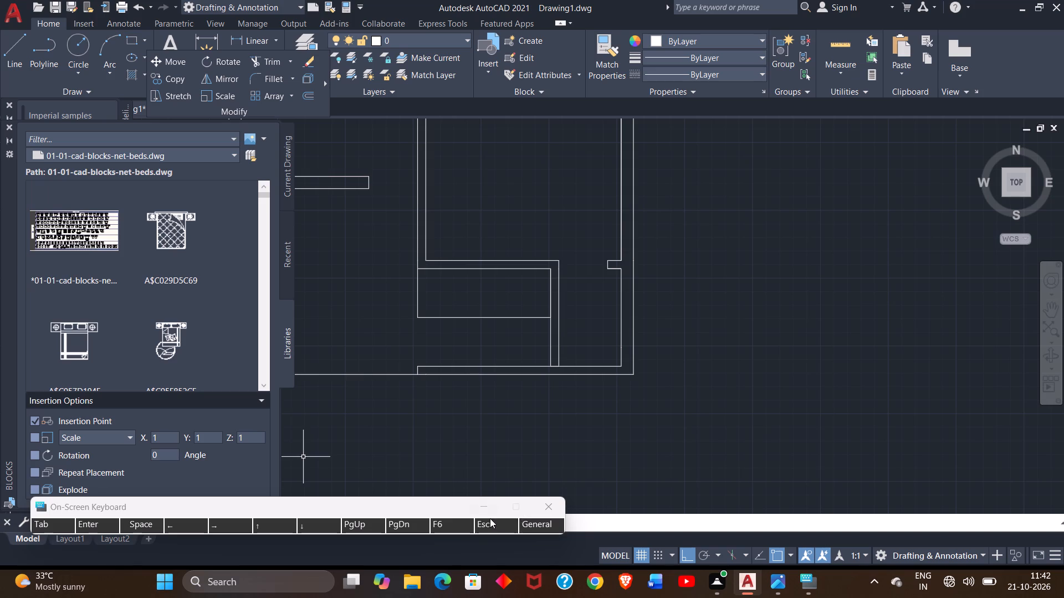
key("Escape")
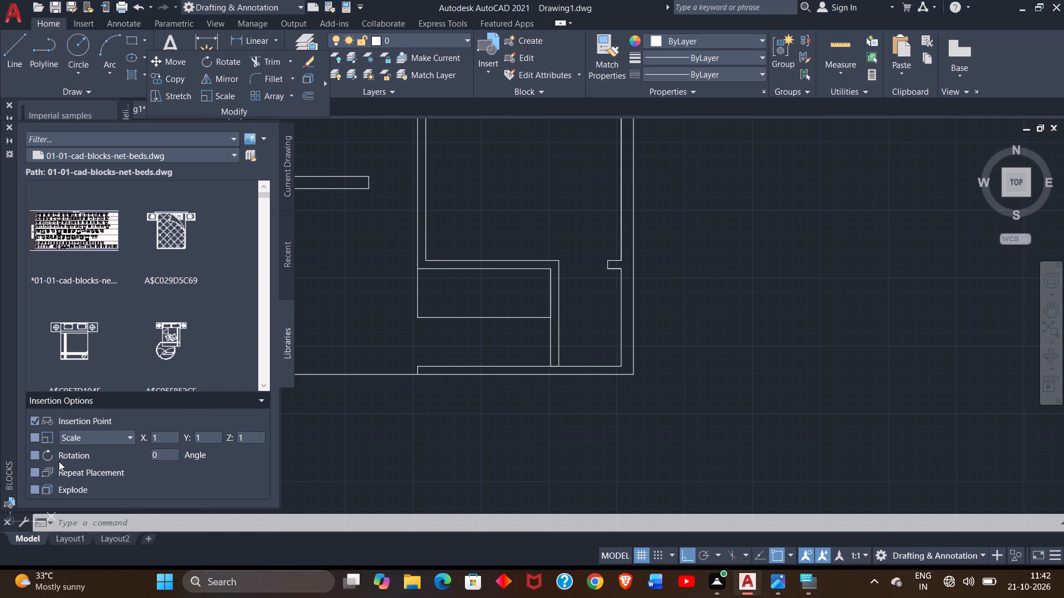
key("ctrl+super+o")
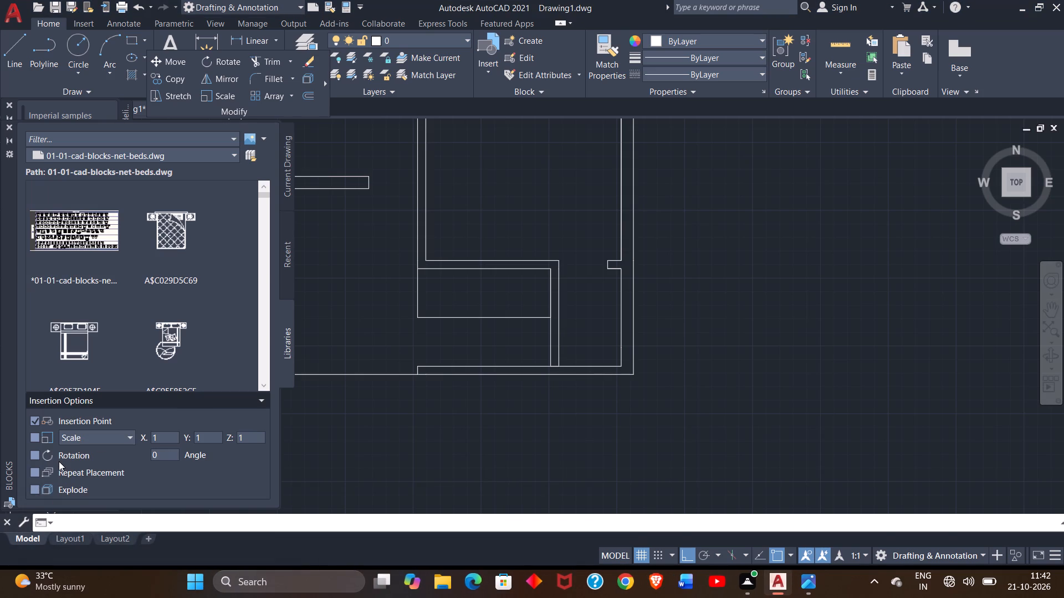
key("ctrl+super+o")
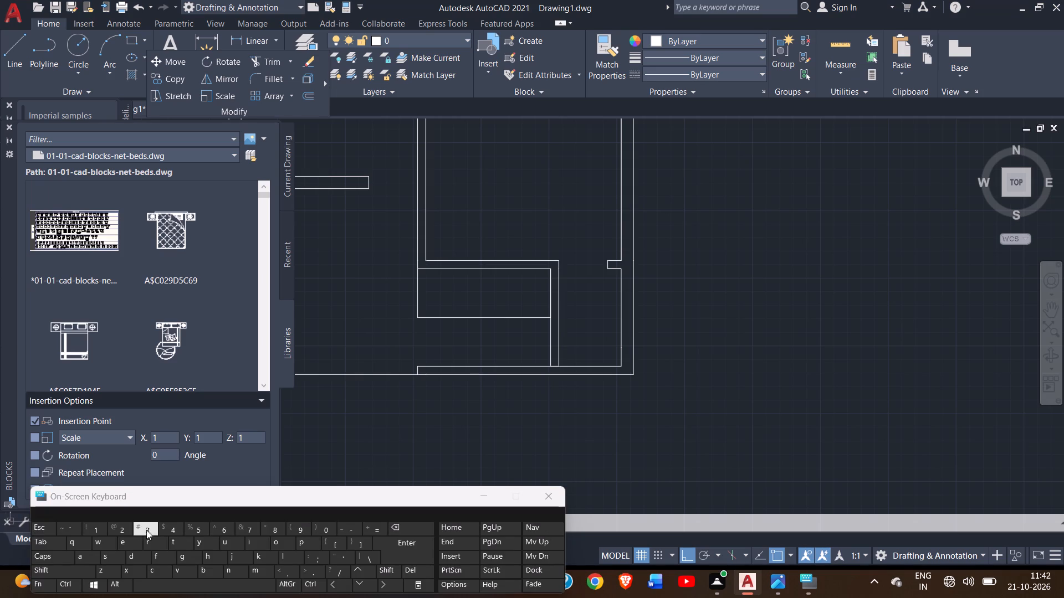
key("Escape")
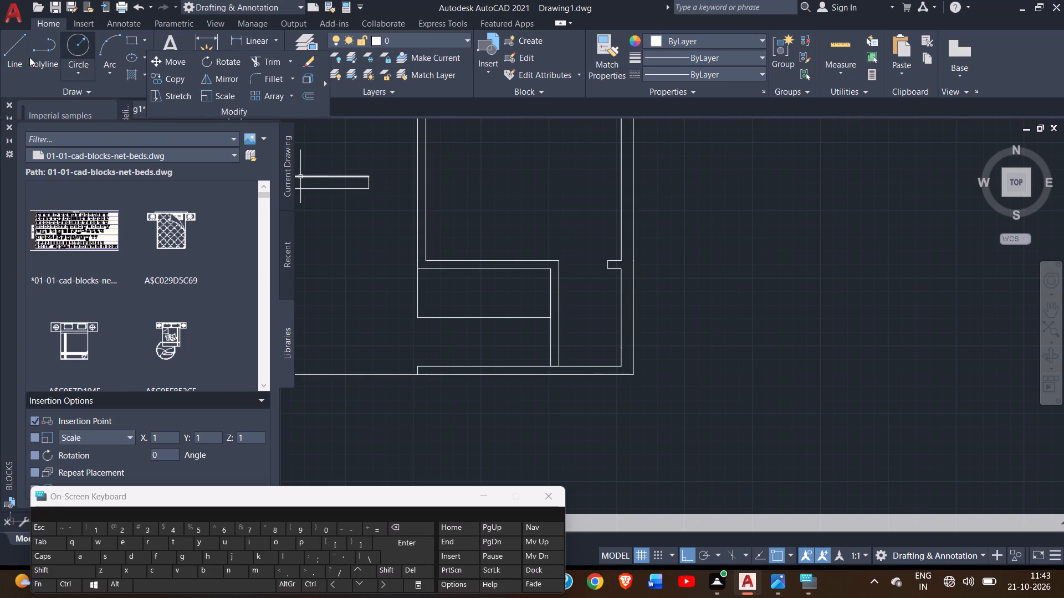
From the stair strip's upper right corner, draw a continuous line forming two full-height treads spaced 8" apart, ending with another 8" run leftward.
left_click(14, 58)
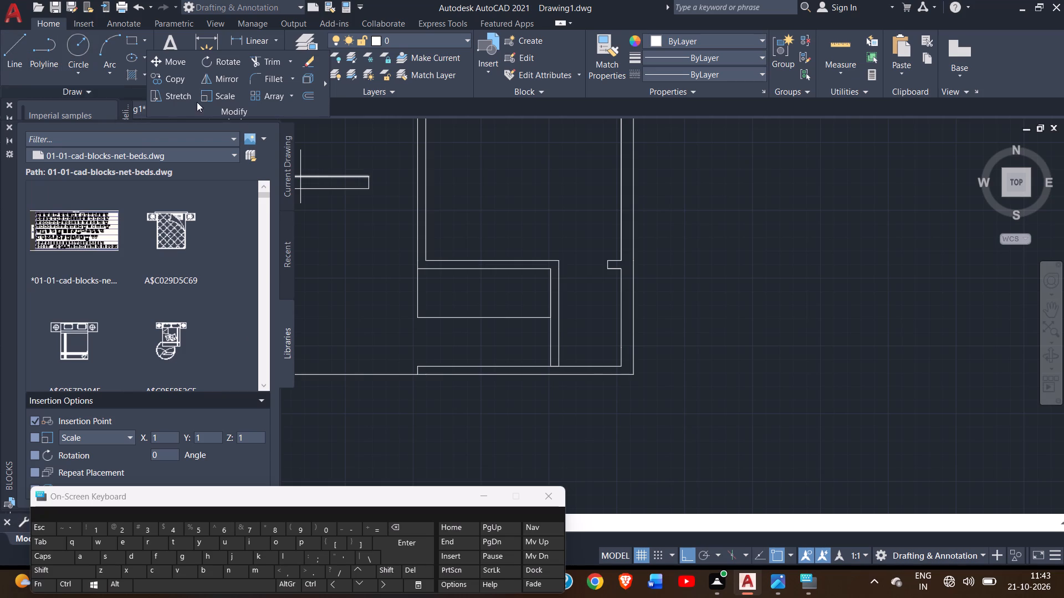
left_click(550, 270)
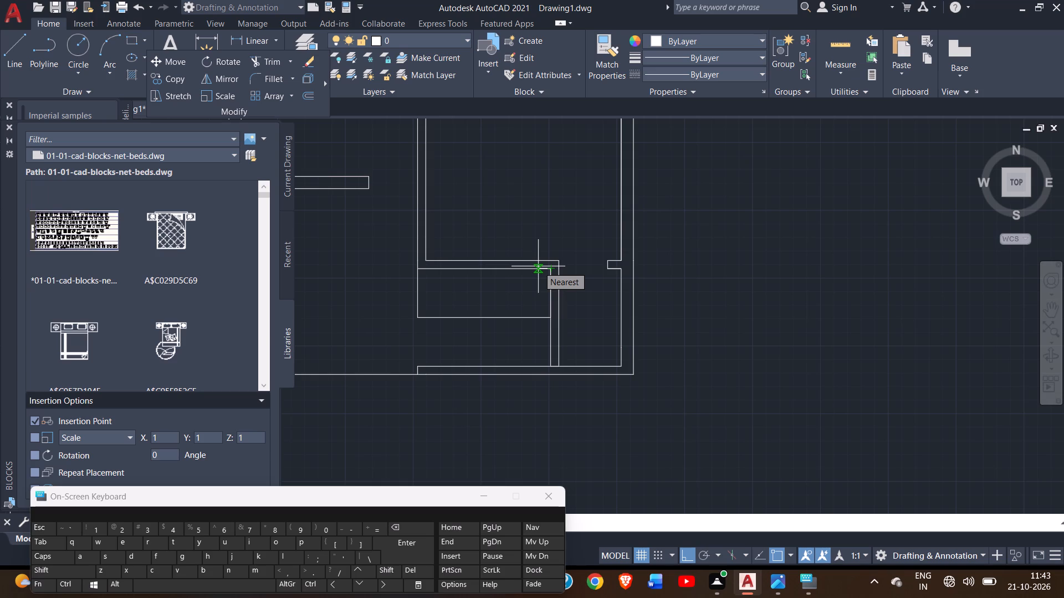
key("8")
key("shift+quotedbl")
key("Return")
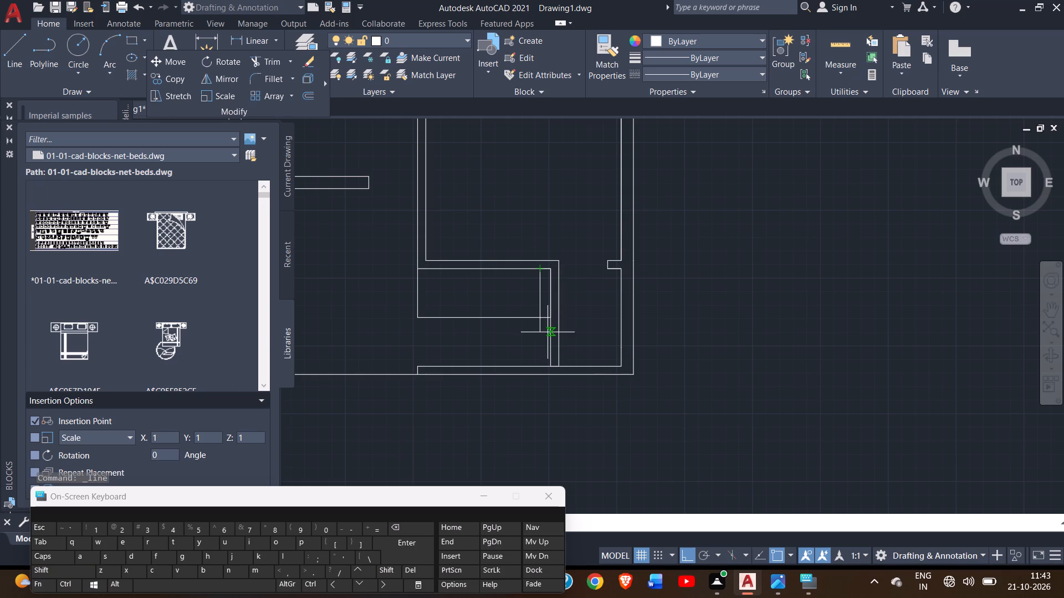
left_click(537, 319)
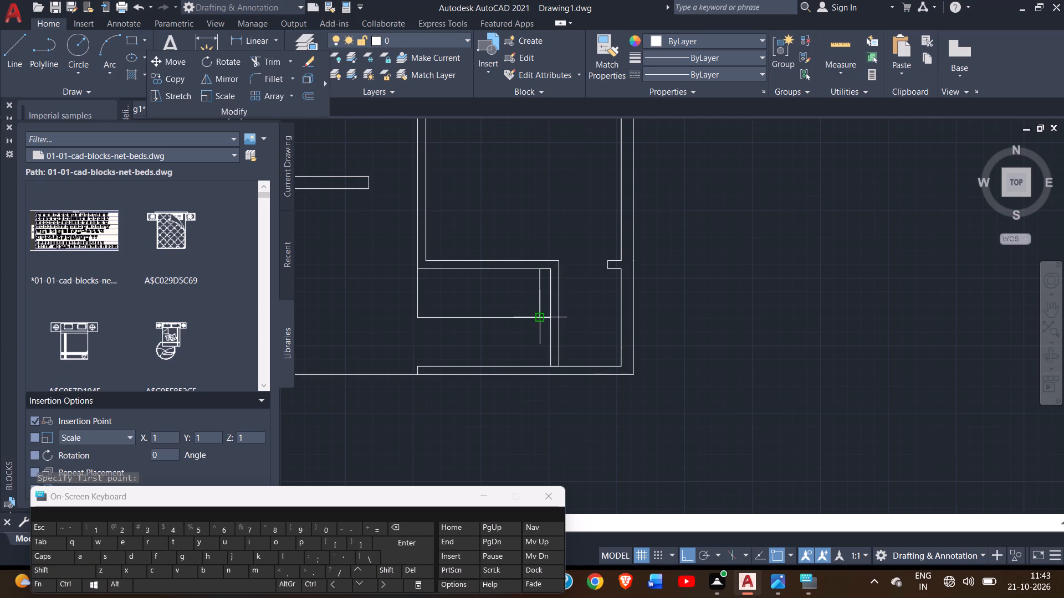
key("8")
key("shift+quotedbl")
key("Return")
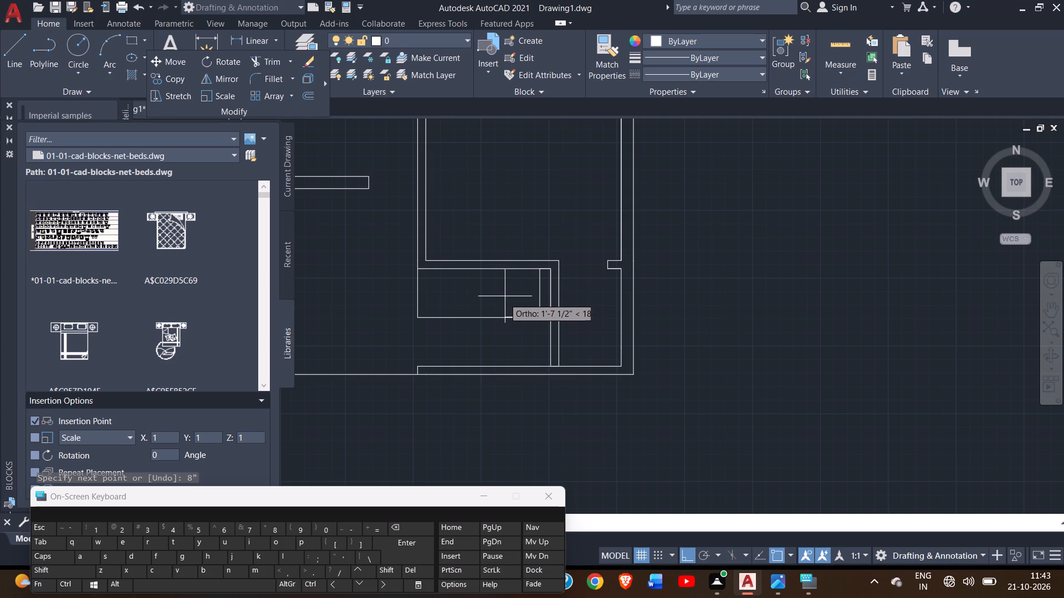
left_click(525, 267)
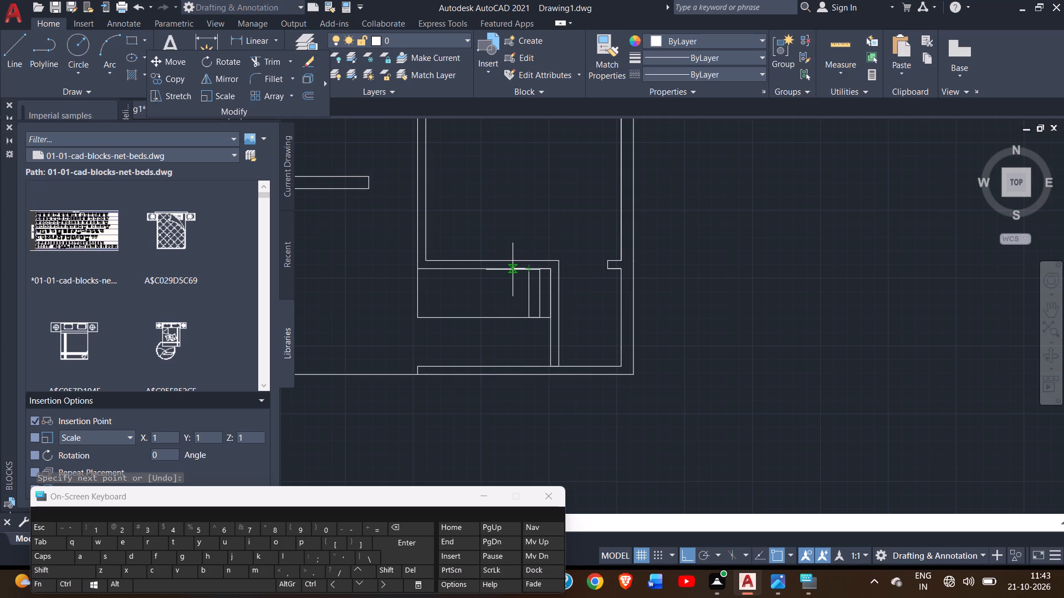
key("8")
key("shift+quotedbl")
key("Return")
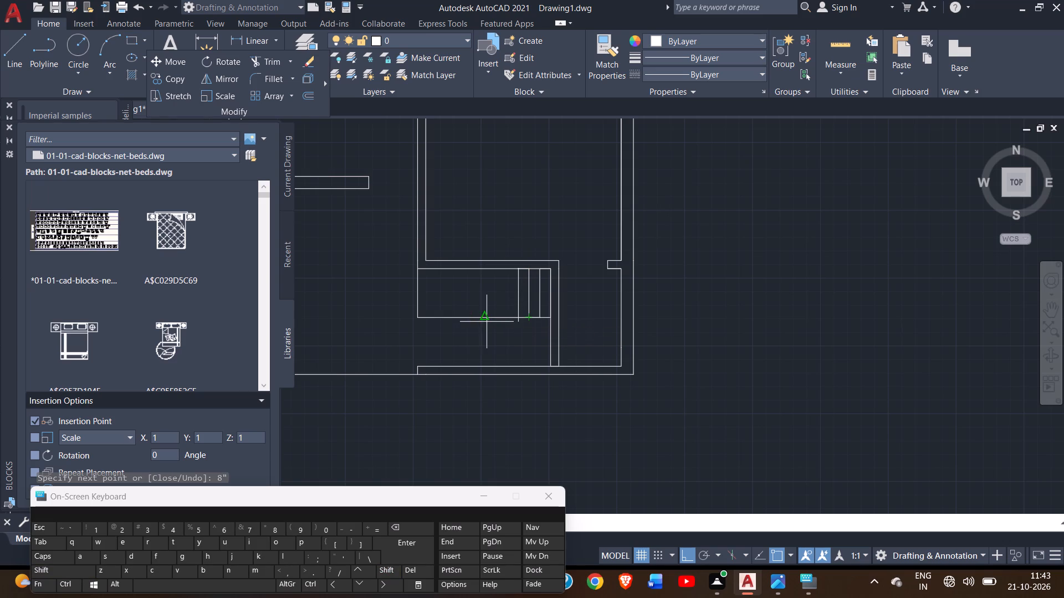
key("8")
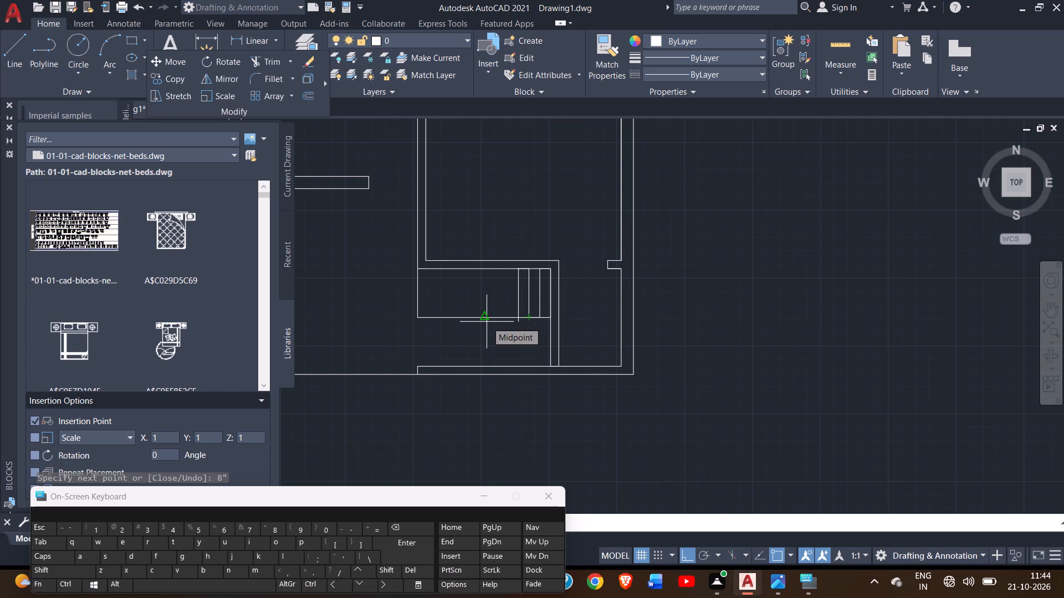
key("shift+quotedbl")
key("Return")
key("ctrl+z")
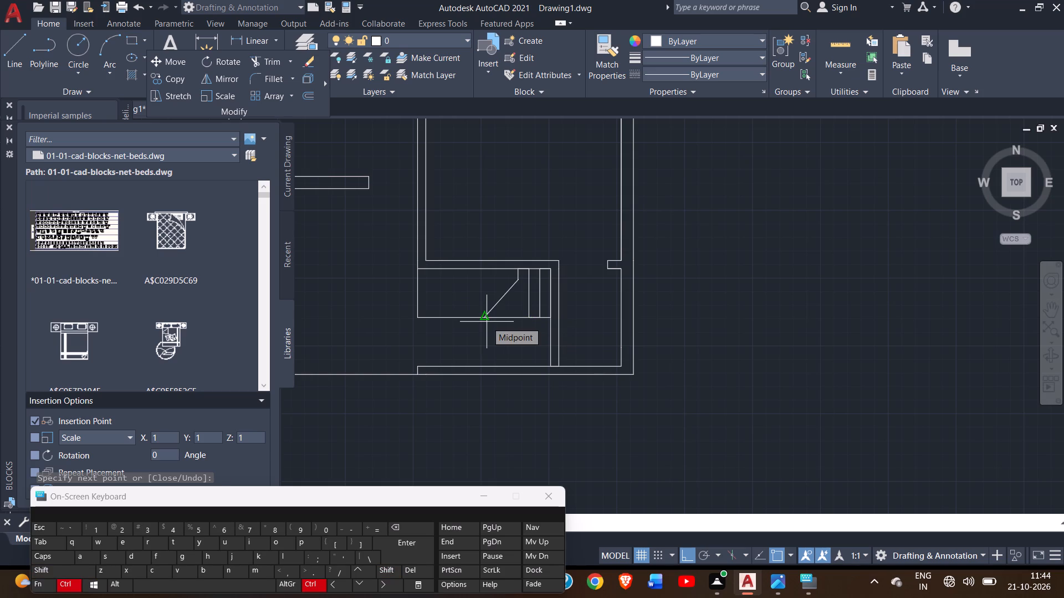
Continue the stair line across the strip with four more full-height treads, each 8" further left.
left_click(519, 319)
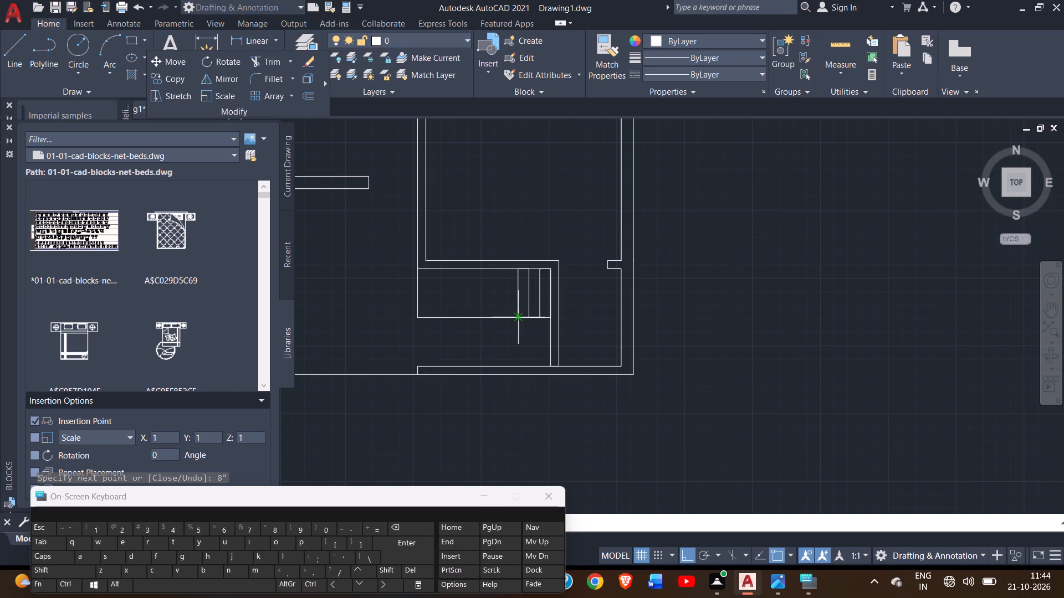
key("8")
key("shift+quotedbl")
key("Return")
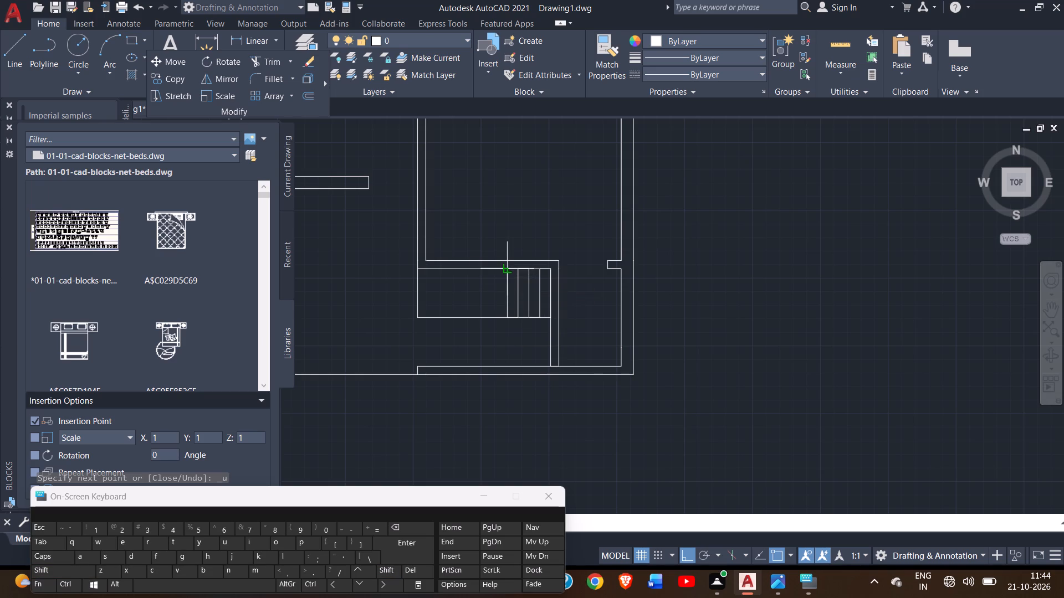
left_click(506, 267)
key("8")
key("shift+quotedbl")
key("Return")
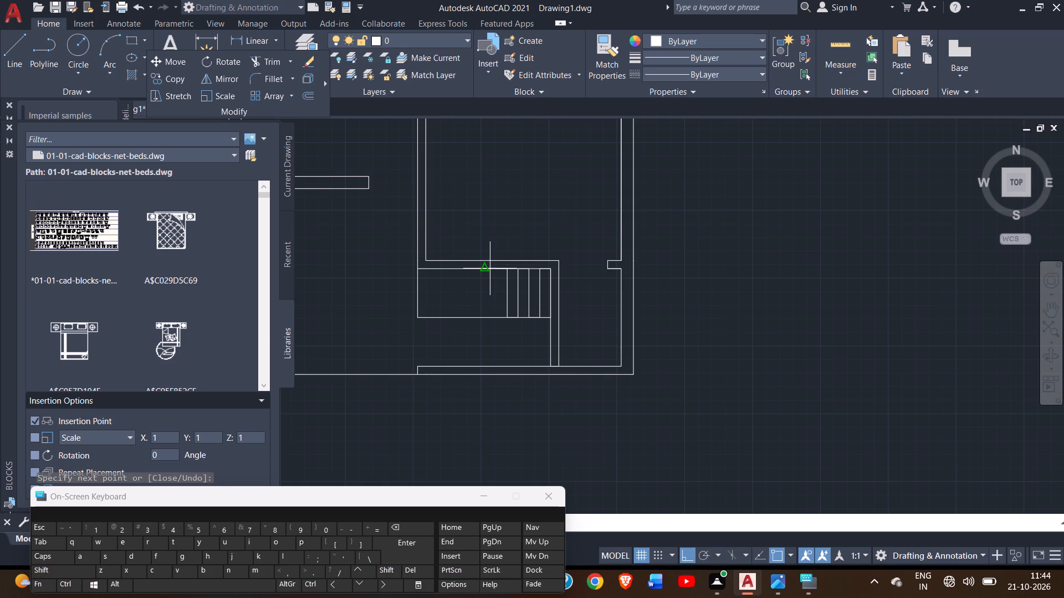
left_click(497, 318)
key("8")
key("shift+quotedbl")
key("Return")
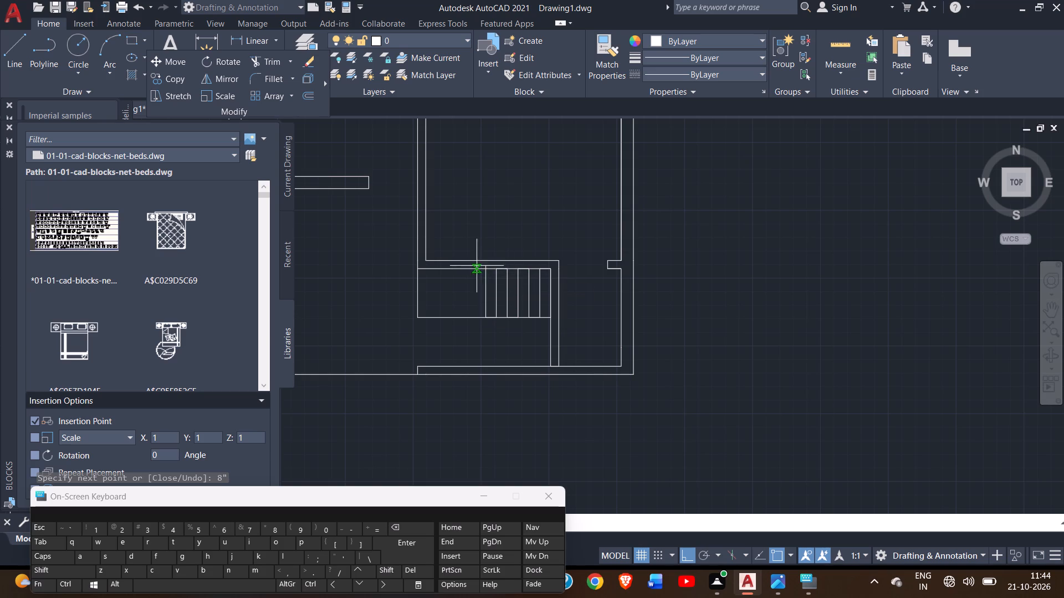
left_click(489, 271)
Extend the stair line with another three full-height treads at 8" spacing toward the strip's left end.
key("8")
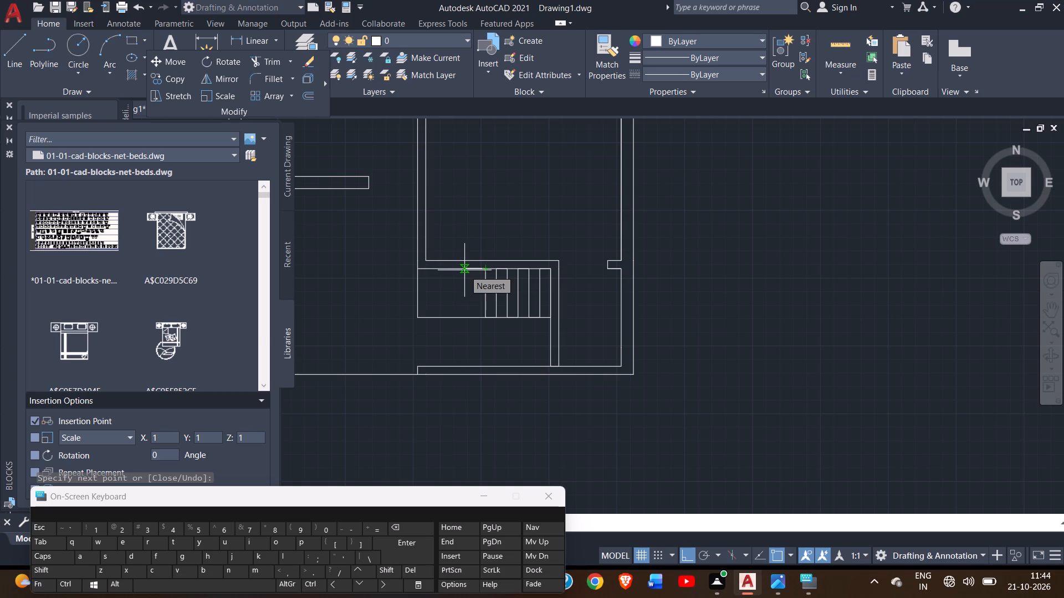
key("shift+quotedbl")
key("Return")
left_click(476, 317)
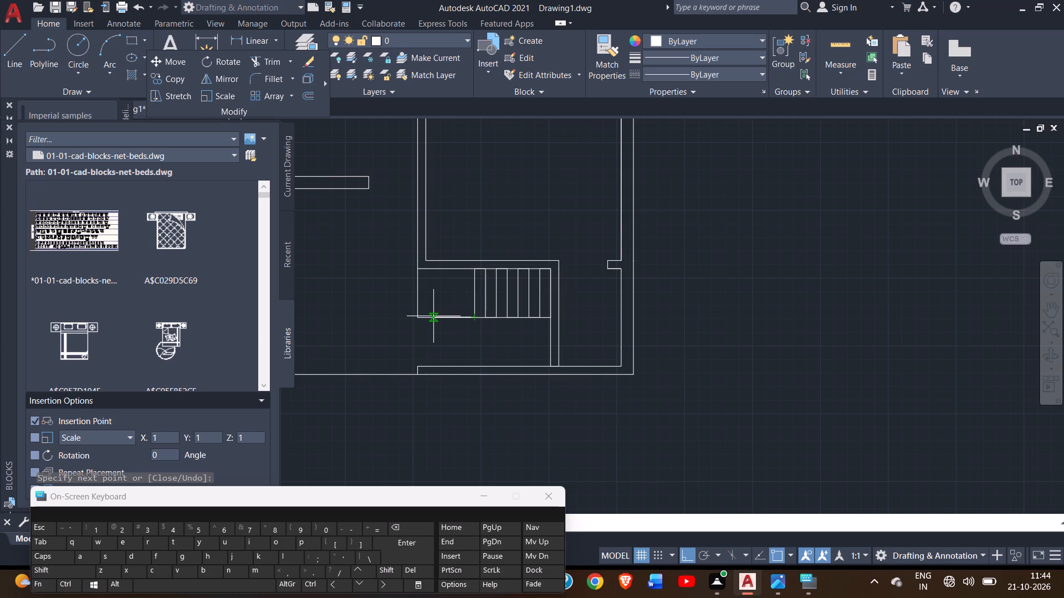
key("8")
key("shift+quotedbl")
key("Return")
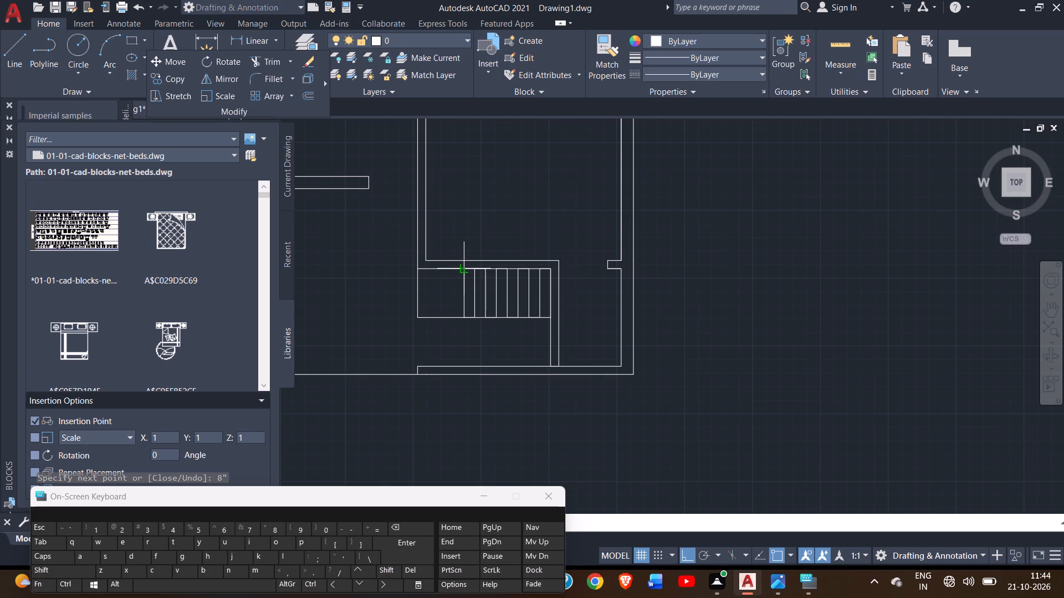
left_click(465, 271)
key("8")
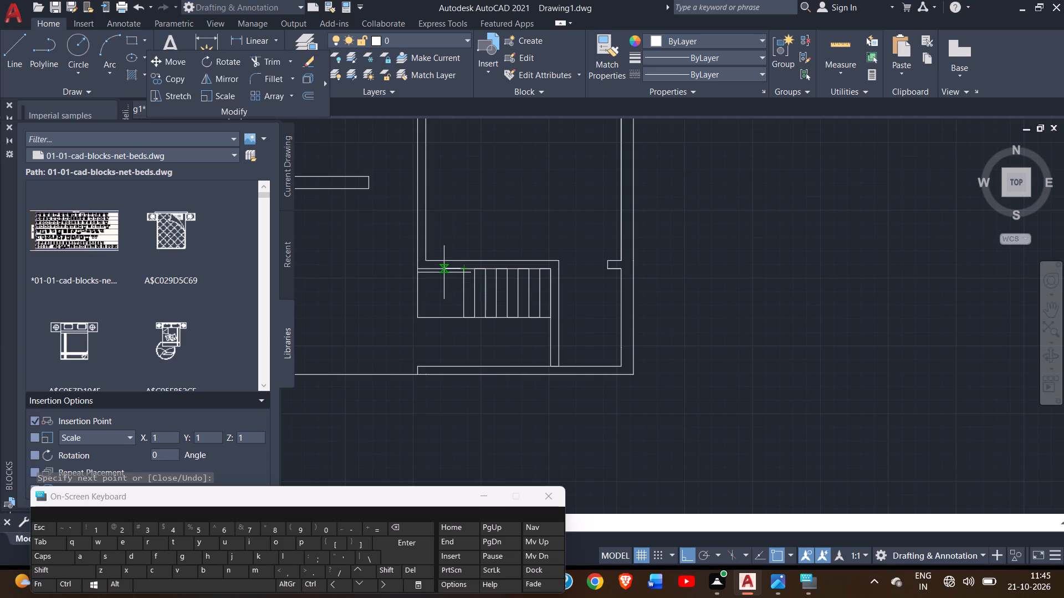
key("shift+quotedbl")
key("Return")
left_click(449, 316)
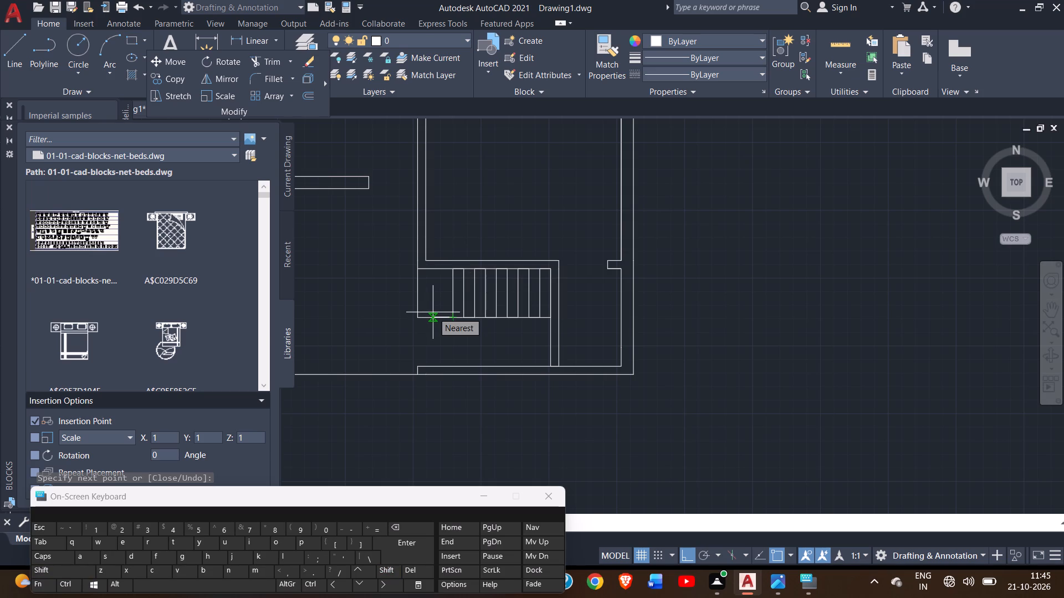
Finish the stair line with two more full-height treads, each 8" further left, and end the line.
key("8")
key("shift+quotedbl")
key("Return")
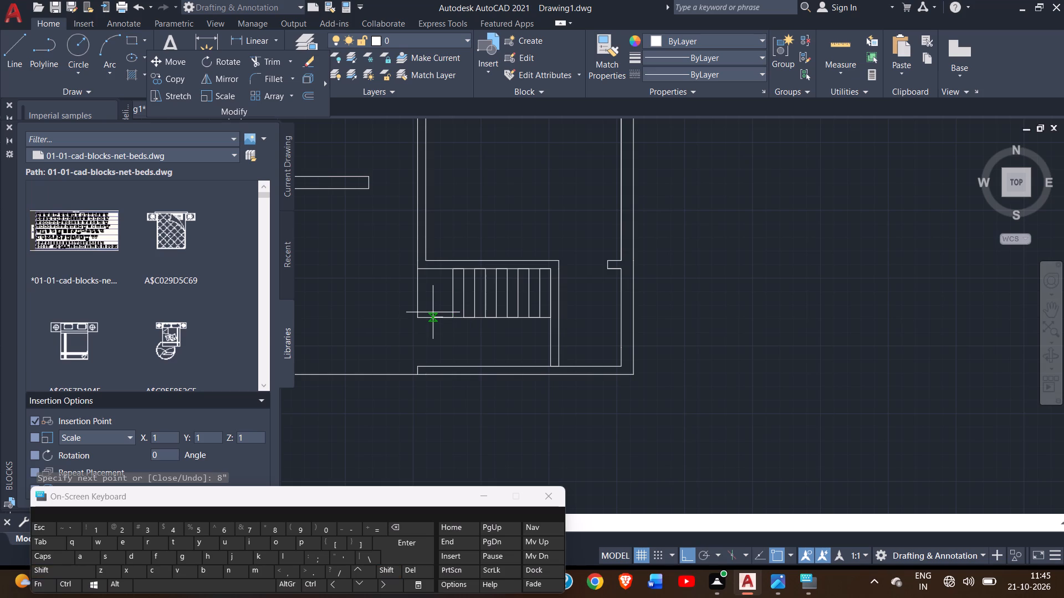
left_click(439, 269)
key("8")
key("shift+quotedbl")
key("Return")
left_click(432, 321)
right_click(432, 321)
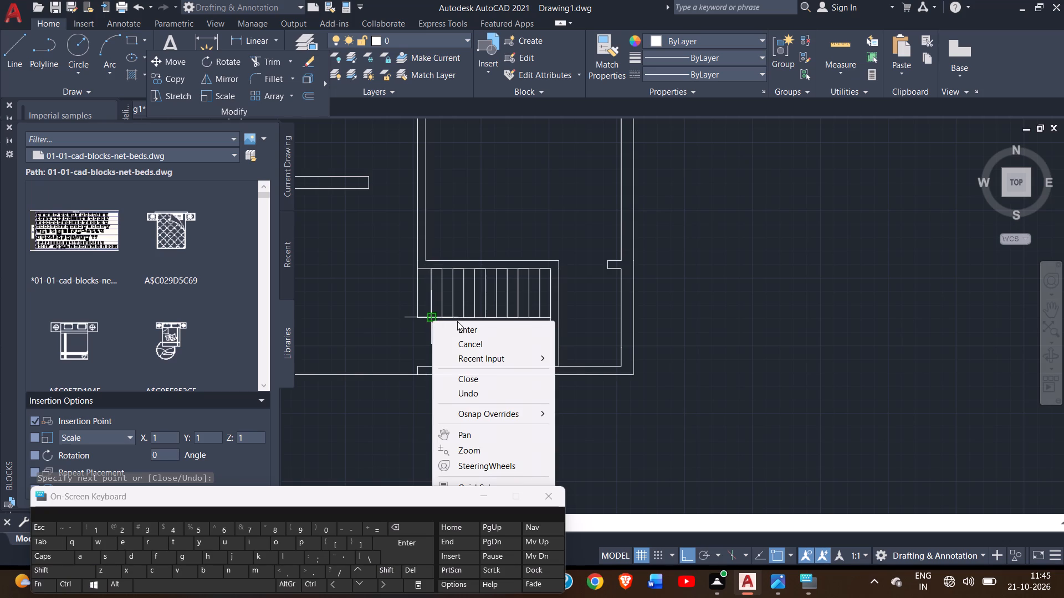
left_click(464, 334)
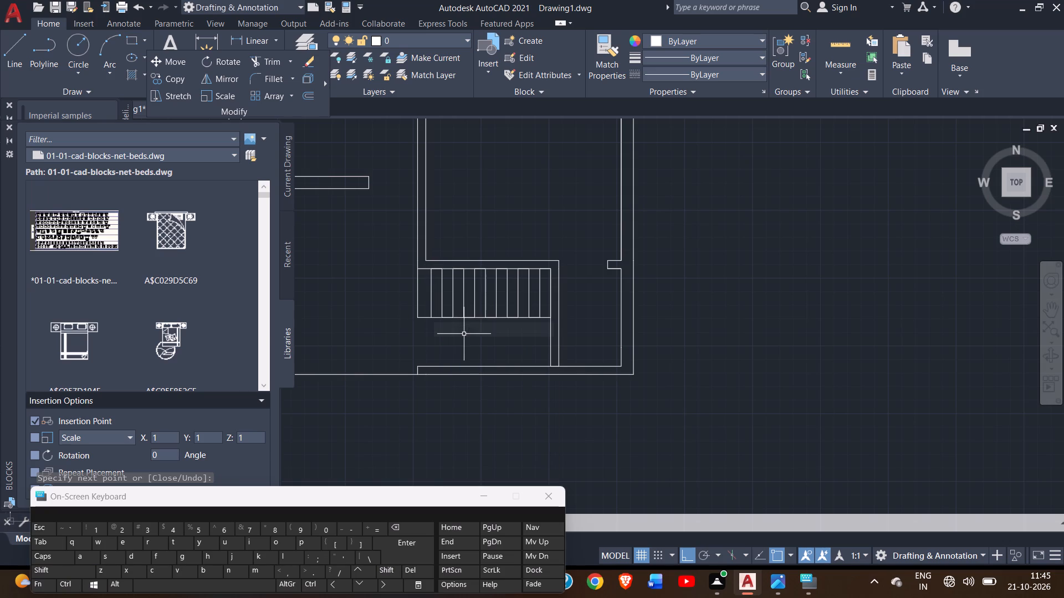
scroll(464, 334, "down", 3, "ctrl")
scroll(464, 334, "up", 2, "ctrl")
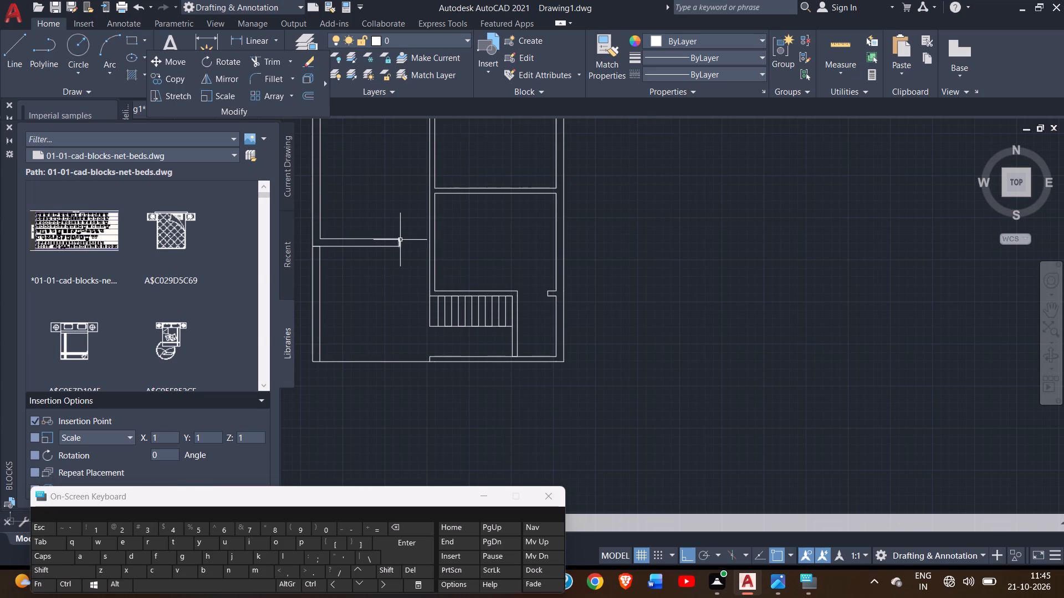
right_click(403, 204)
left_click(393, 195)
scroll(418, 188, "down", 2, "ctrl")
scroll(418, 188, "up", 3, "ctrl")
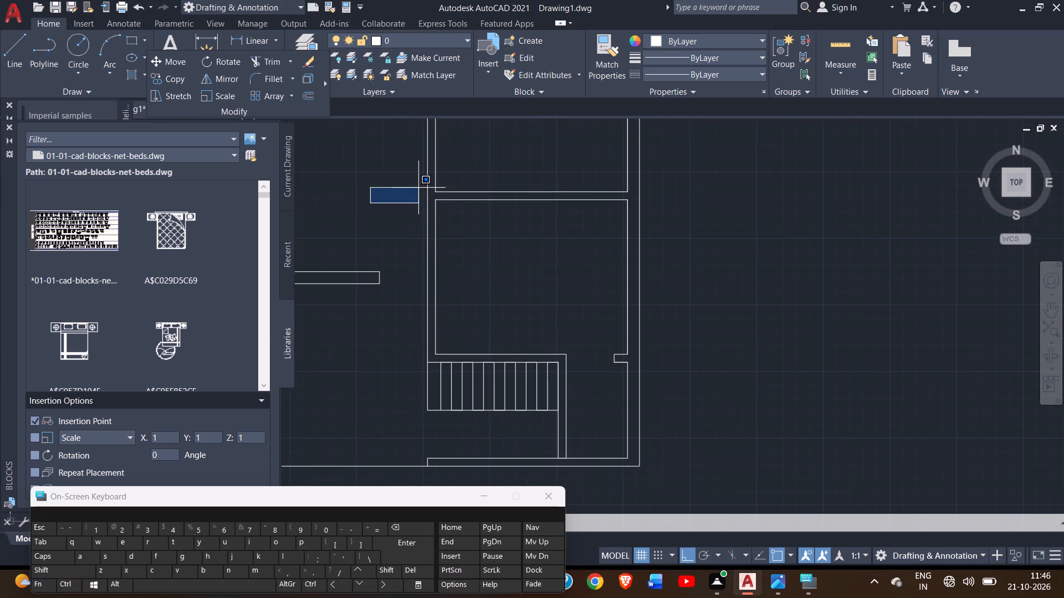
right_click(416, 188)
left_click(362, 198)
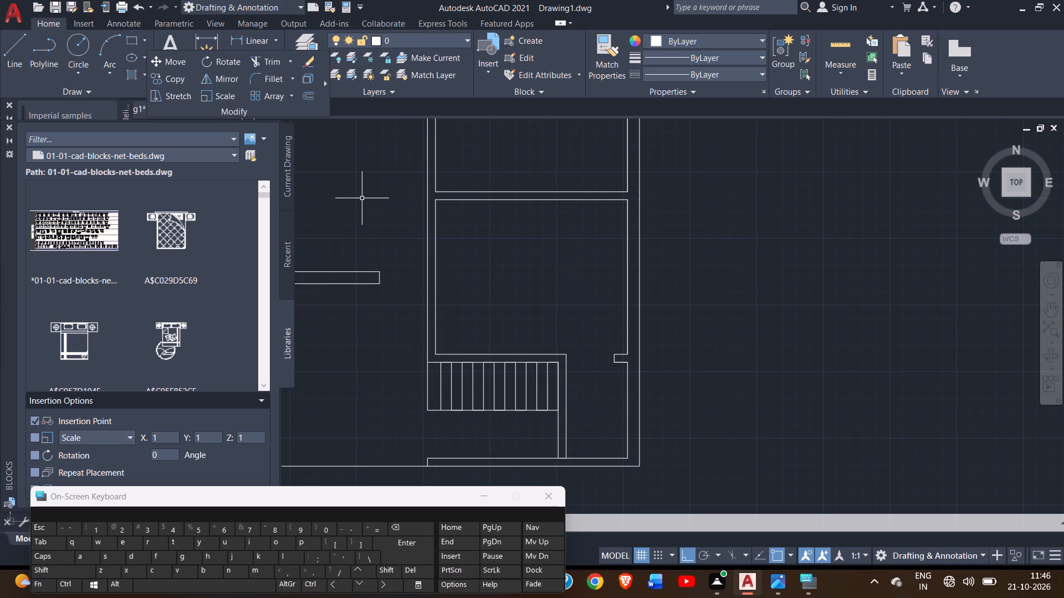
Draw the first entrance step: a line from the wall stub to the partition, 8" down, about 3'-8 1/2" left, and back up to the wall.
scroll(362, 198, "down", 2, "ctrl")
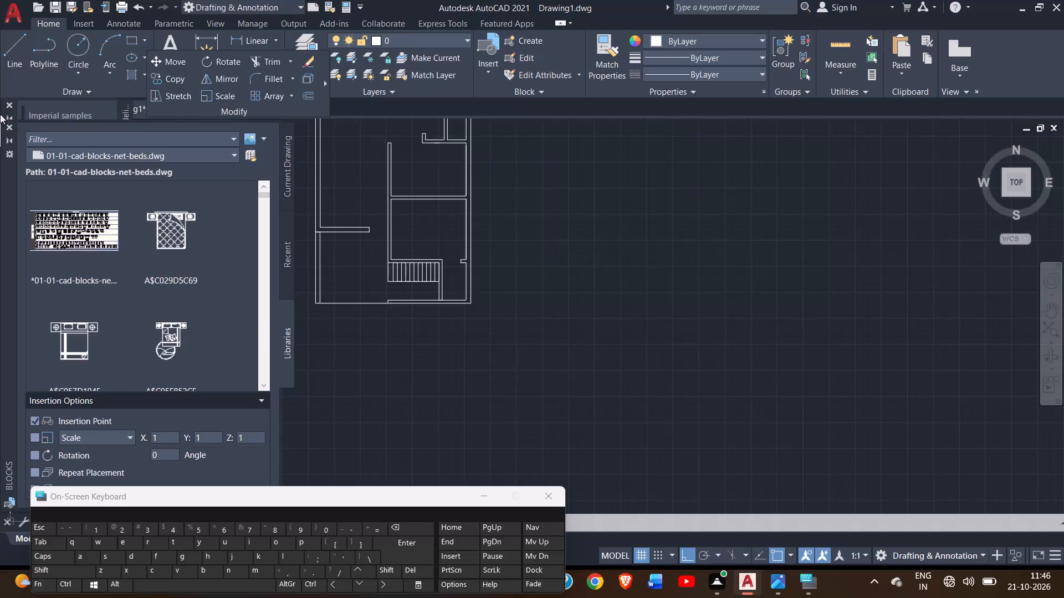
left_click(8, 66)
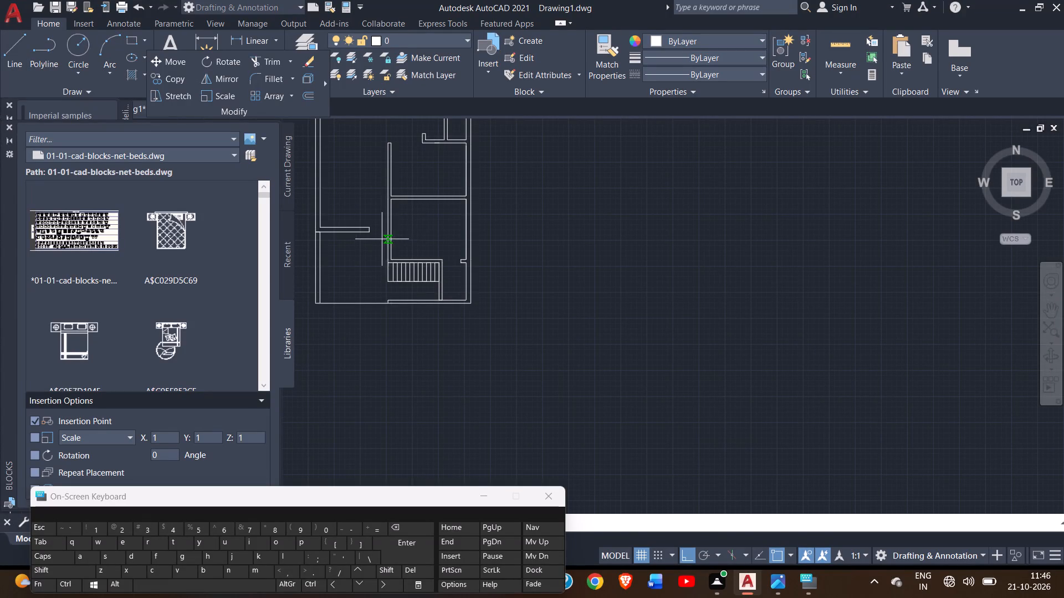
left_click_drag(369, 233, 393, 232)
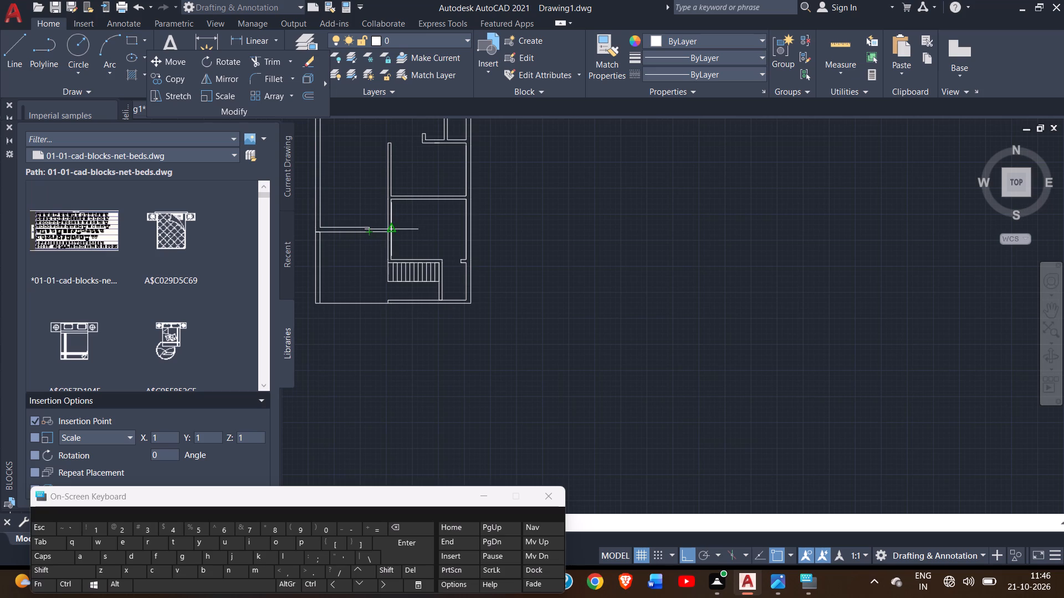
left_click_drag(393, 232, 386, 235)
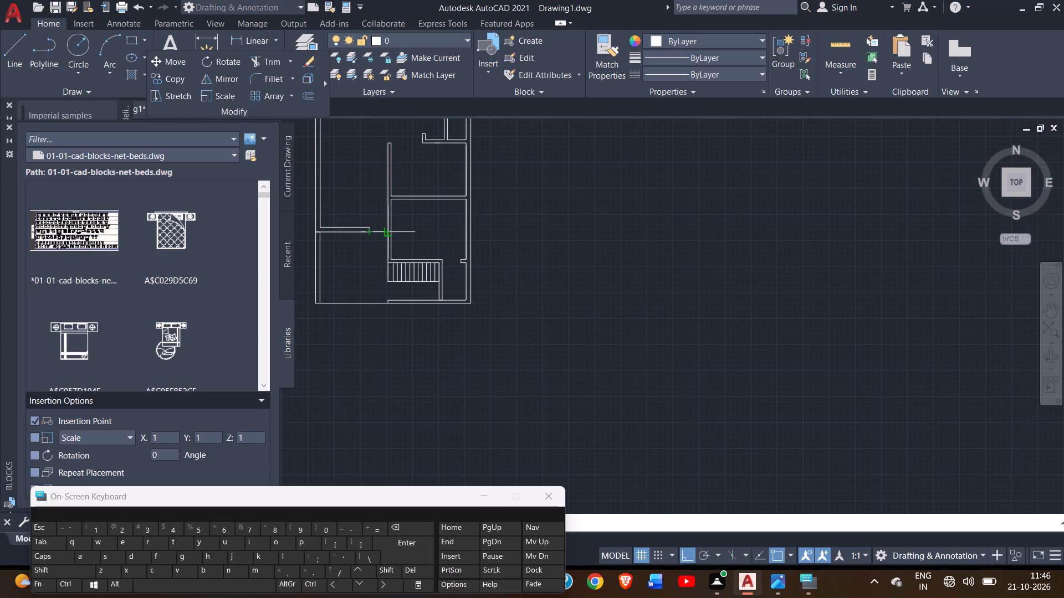
left_click(386, 235)
scroll(386, 252, "up", 1, "ctrl")
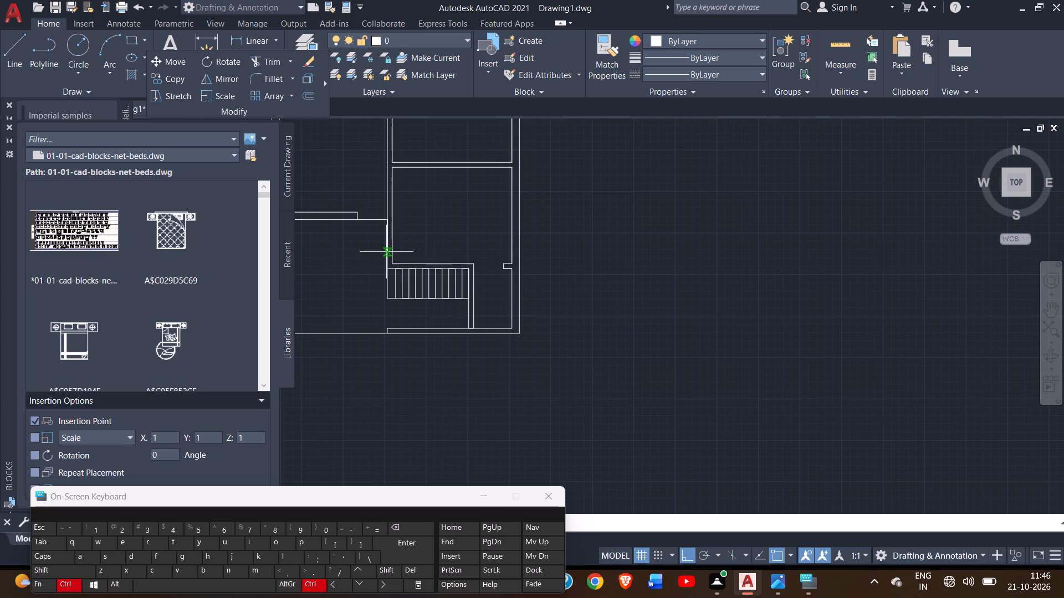
scroll(387, 250, "up", 1, "ctrl")
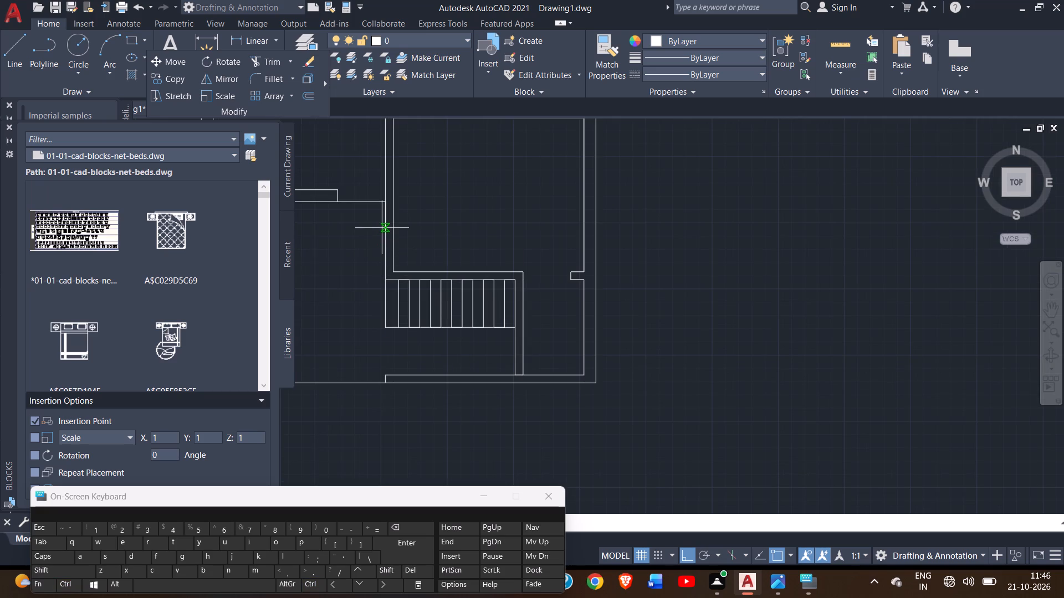
key("8")
key("shift+quotedbl")
key("Return")
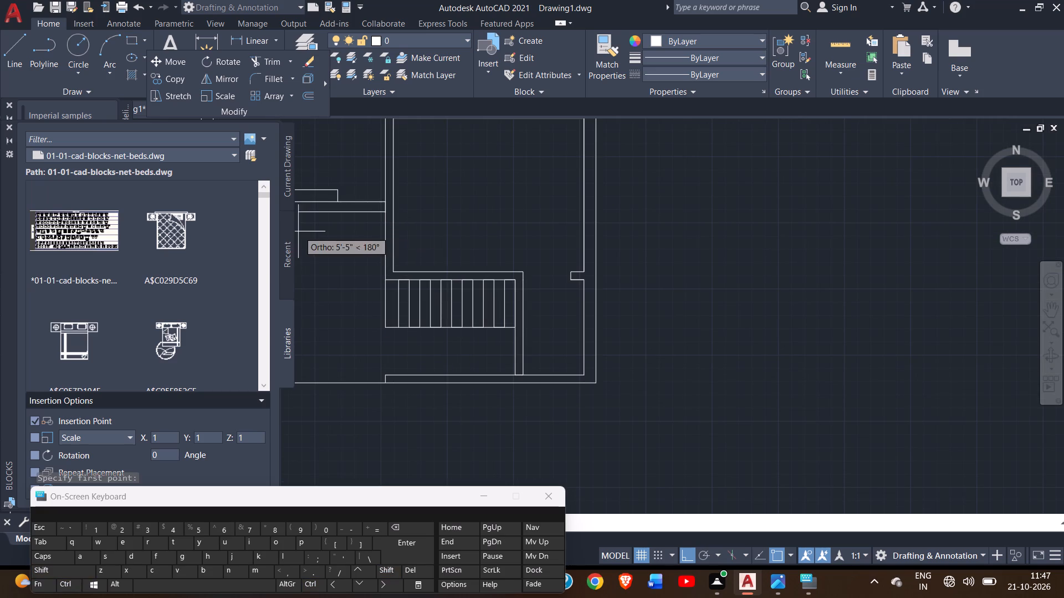
left_click(326, 216)
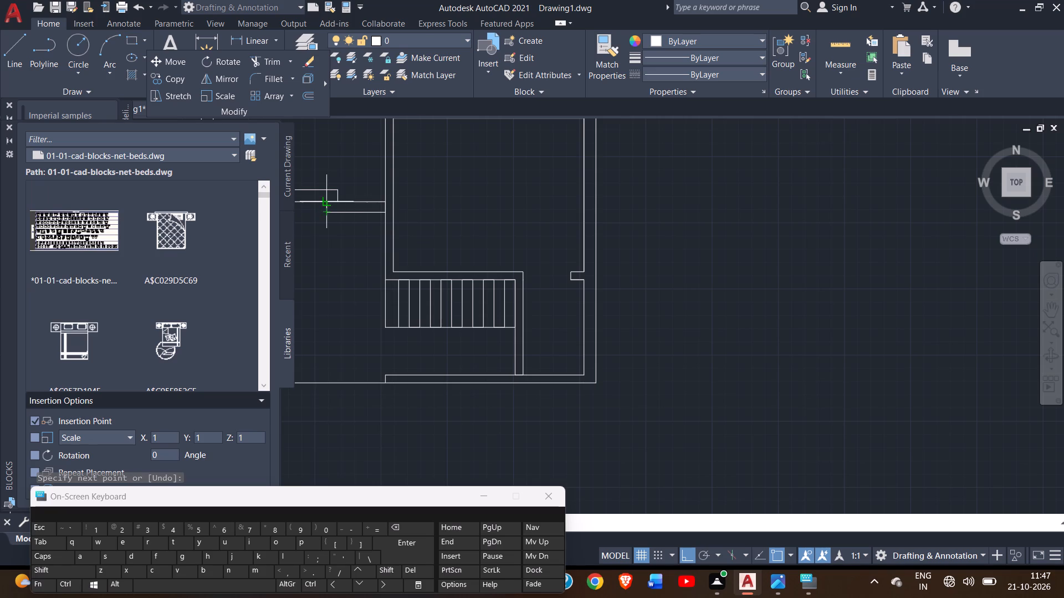
left_click(326, 205)
right_click(326, 205)
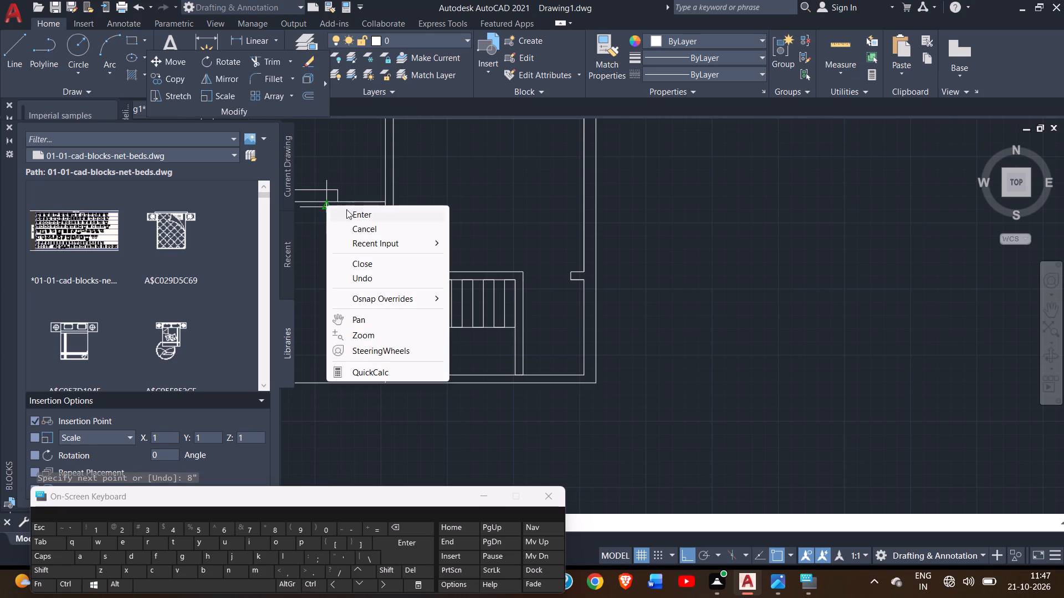
left_click(347, 212)
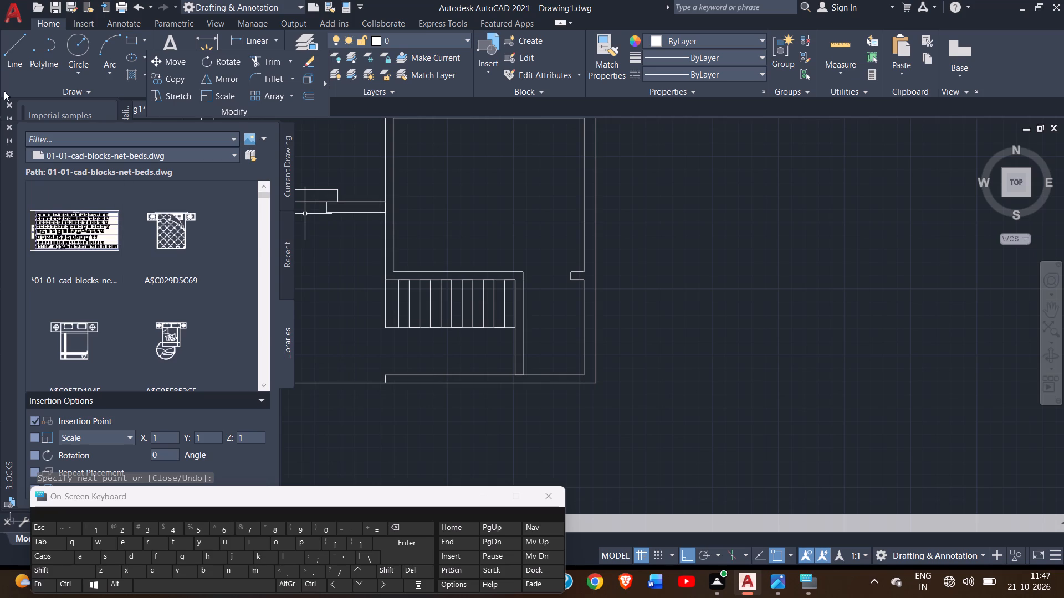
Draw a second entrance step from the first one's corner at the partition: 8" down, left to the first step's edge, and back up.
left_click(9, 33)
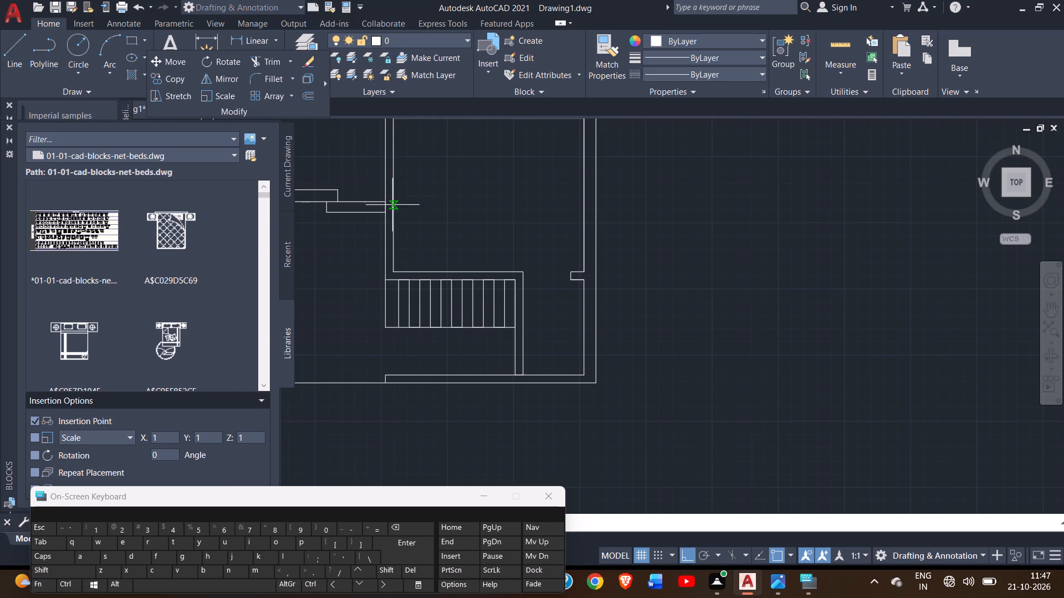
left_click_drag(385, 212, 385, 236)
key("8")
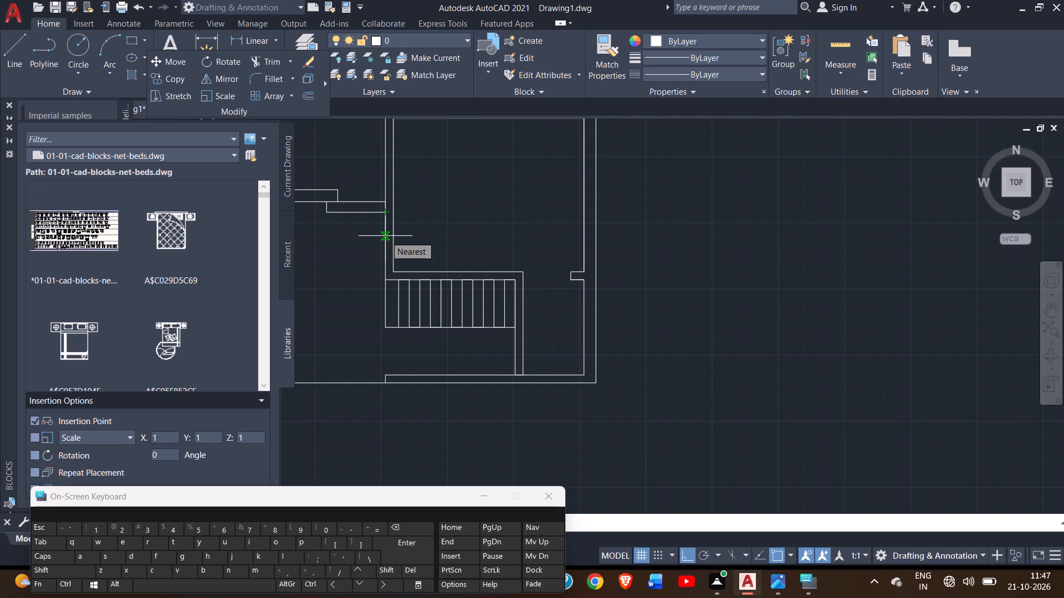
key("shift+quotedbl")
key("Return")
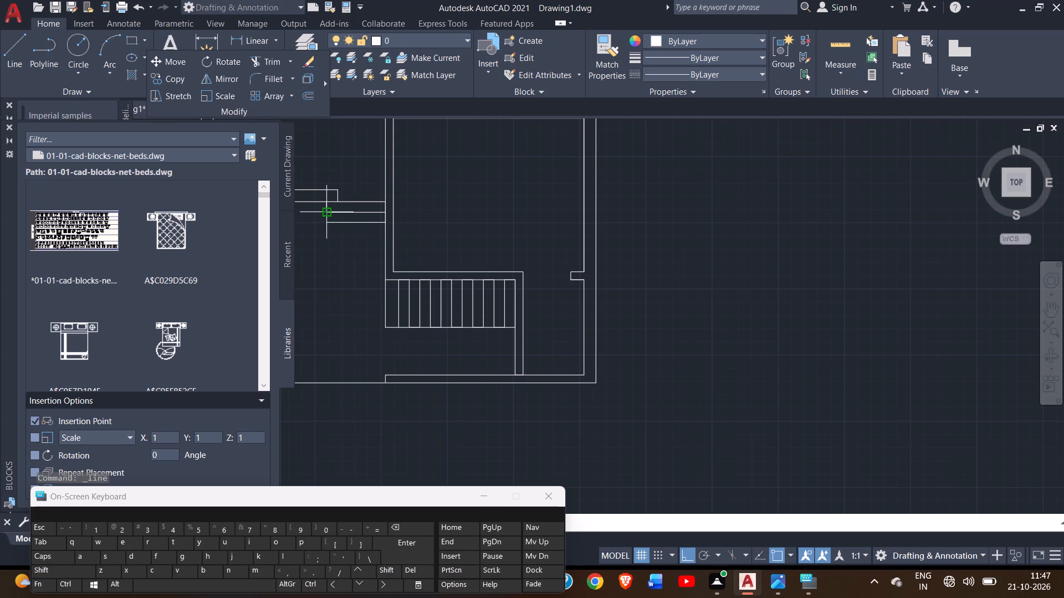
left_click(326, 224)
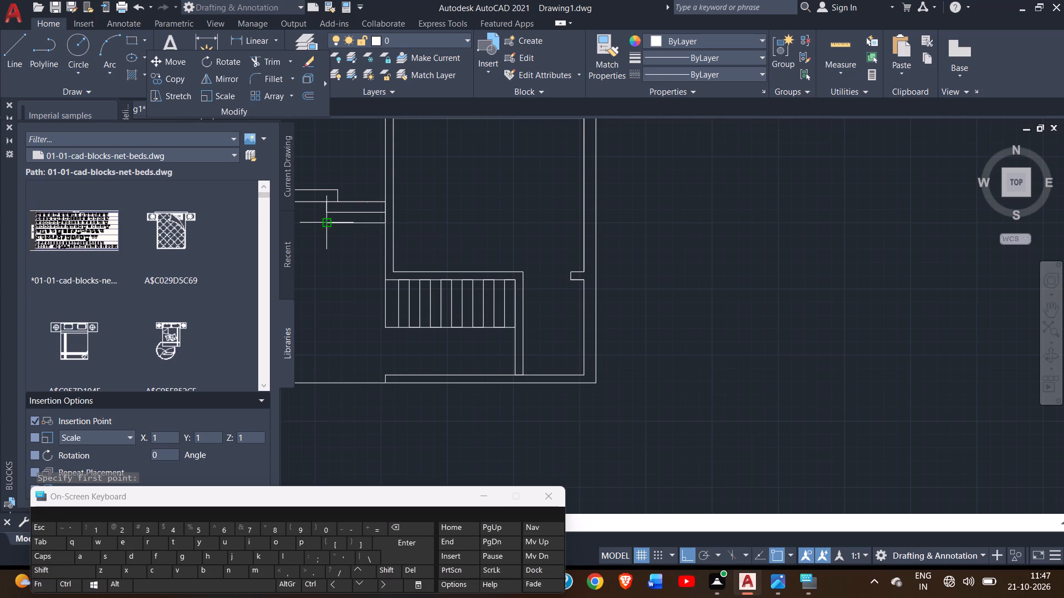
left_click(326, 215)
right_click(326, 215)
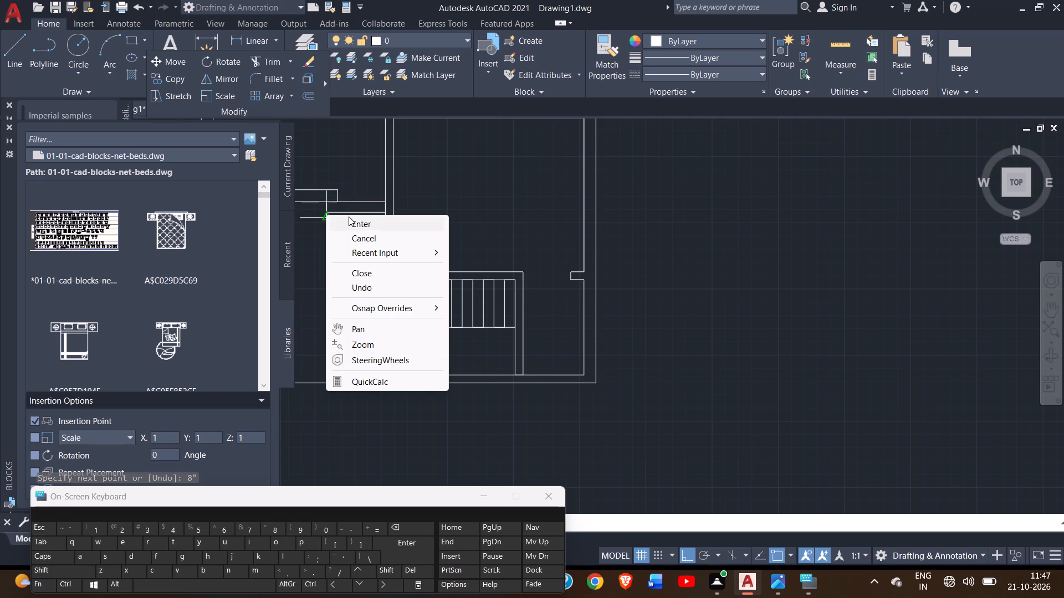
left_click(351, 217)
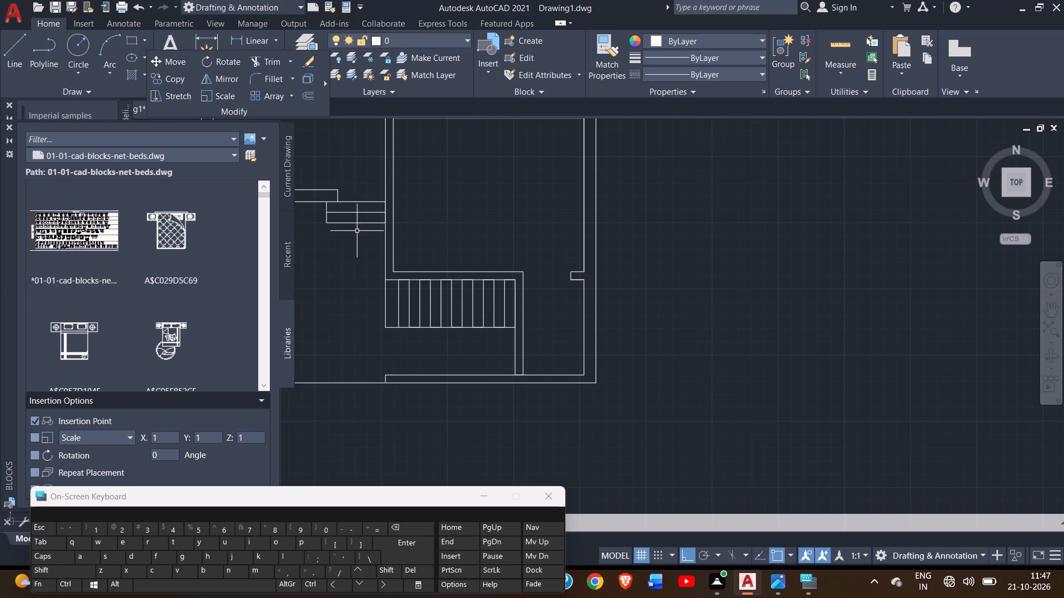
Draw a short vertical line across the horizontal wall's thickness, in line with the left edge of the entrance steps.
scroll(356, 231, "up", 2, "ctrl")
scroll(356, 231, "down", 5, "ctrl")
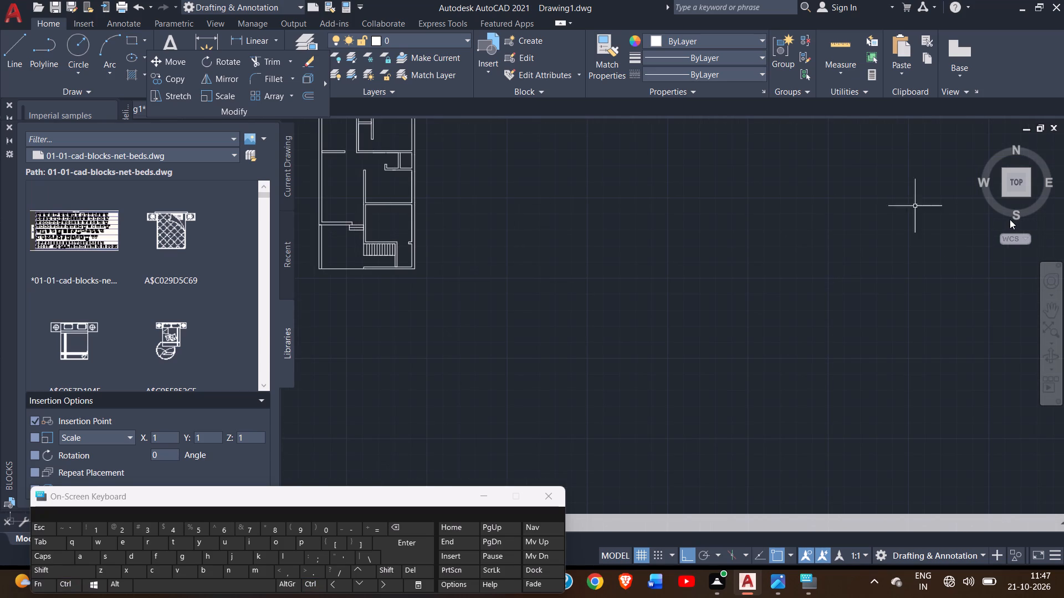
left_click(1047, 317)
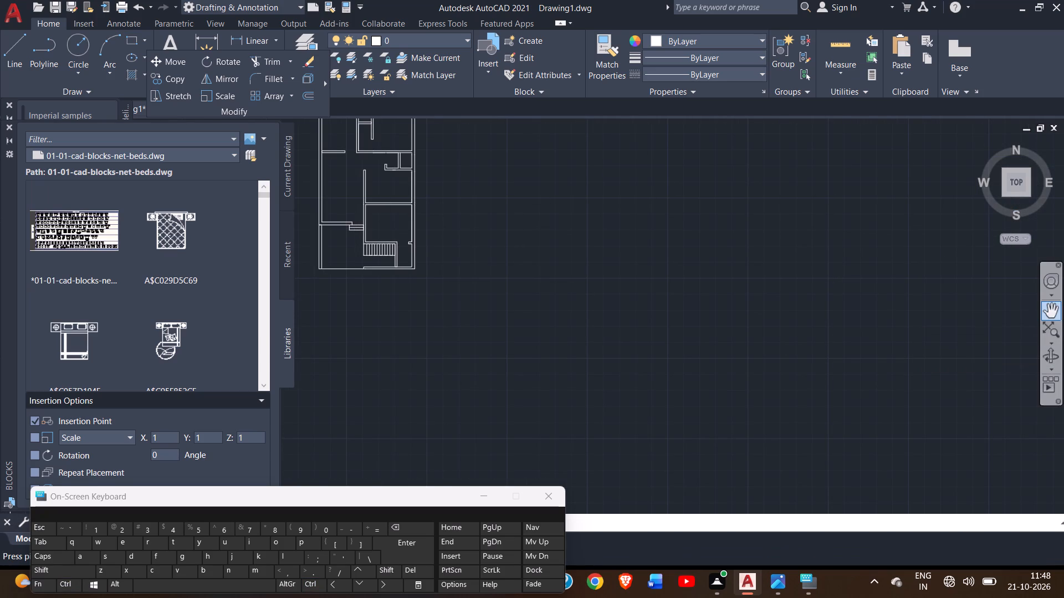
left_click_drag(515, 272, 703, 362)
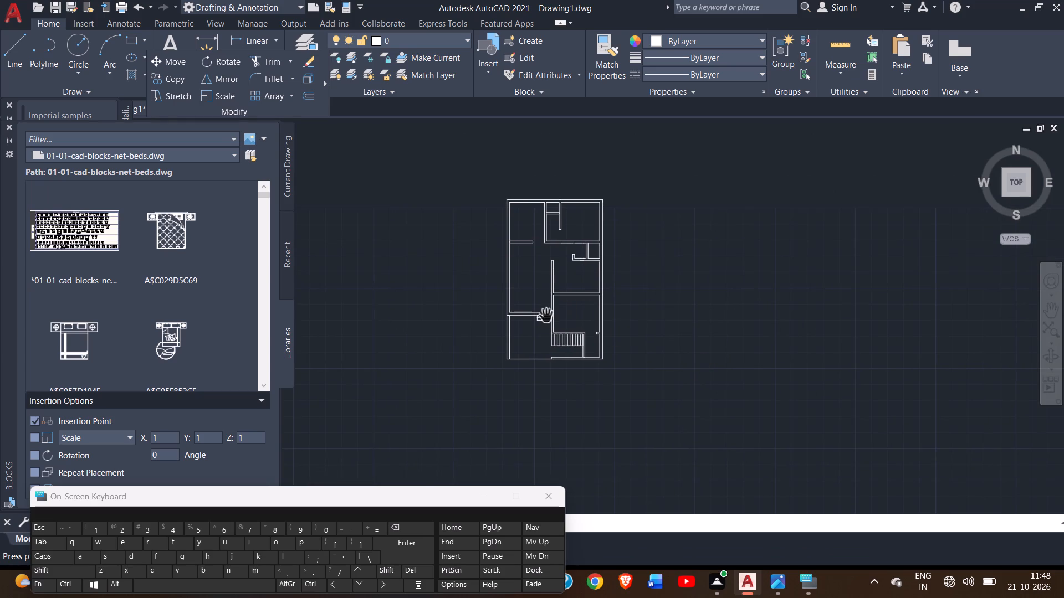
scroll(546, 316, "up", 2, "ctrl")
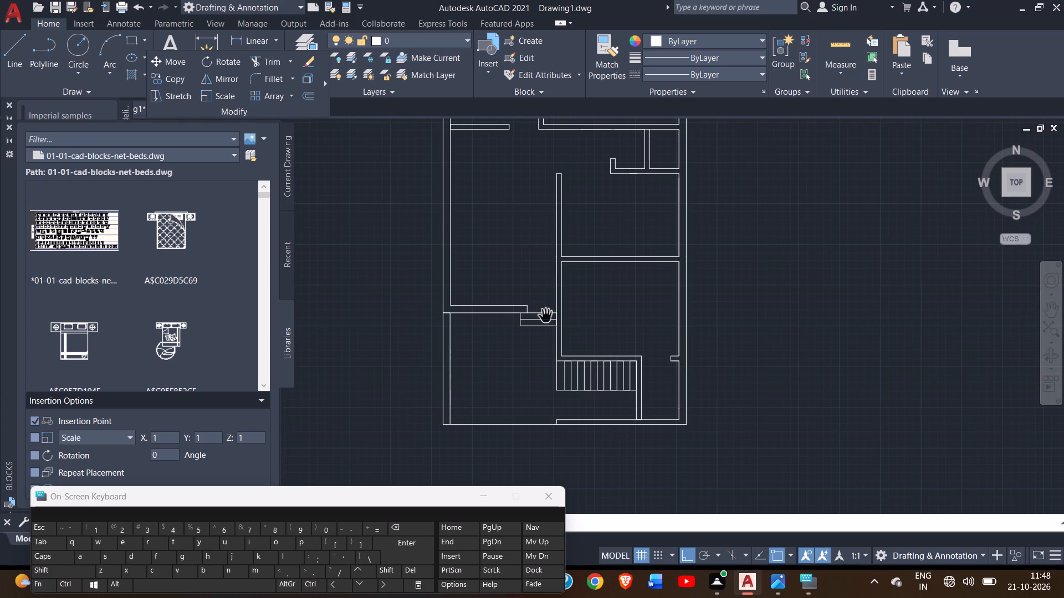
left_click(24, 66)
left_click_drag(530, 303, 520, 302)
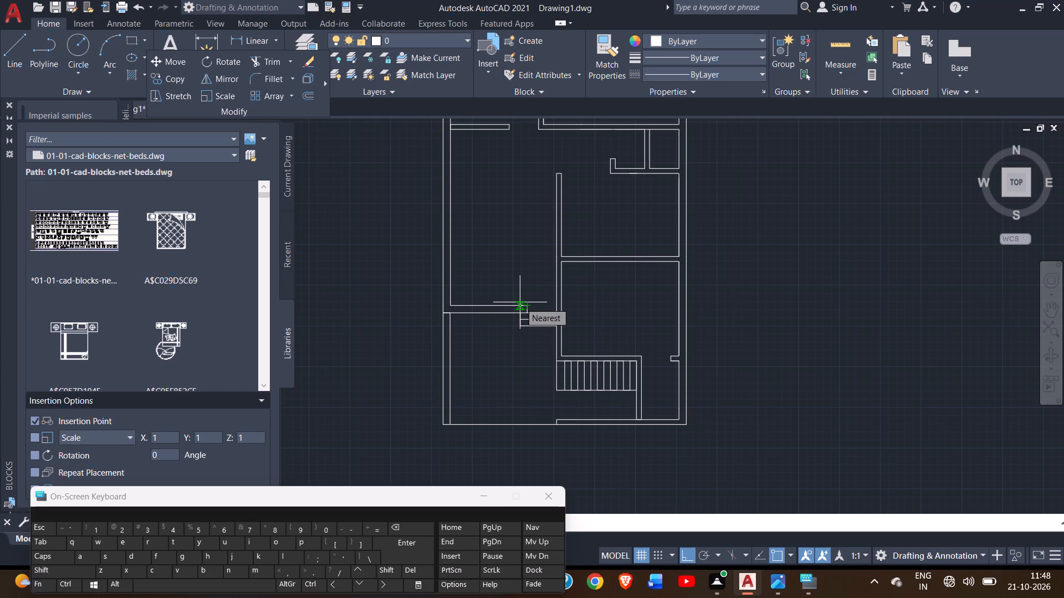
scroll(520, 302, "up", 1, "ctrl")
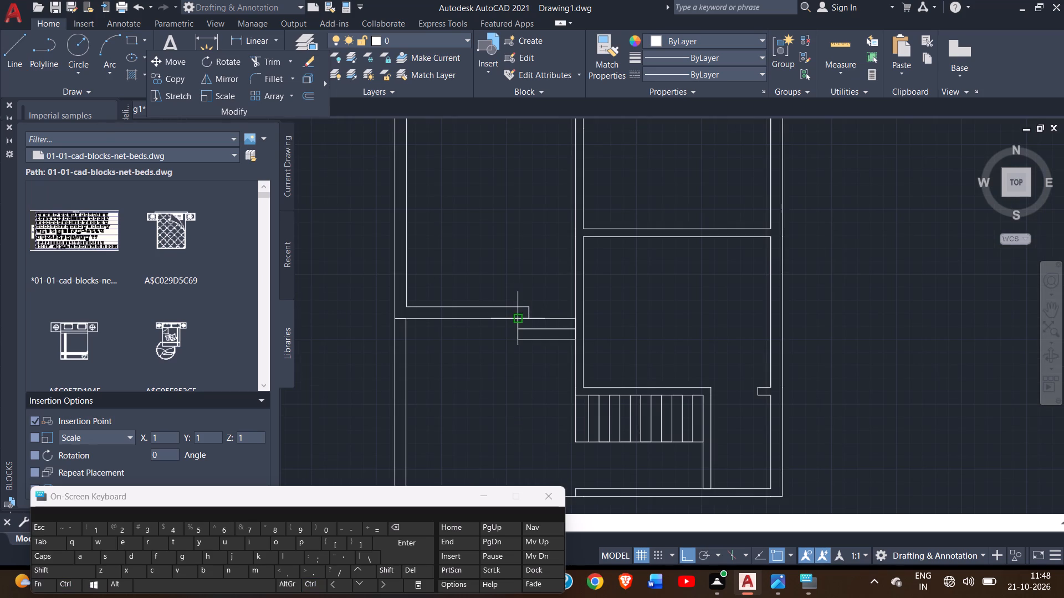
left_click(517, 305)
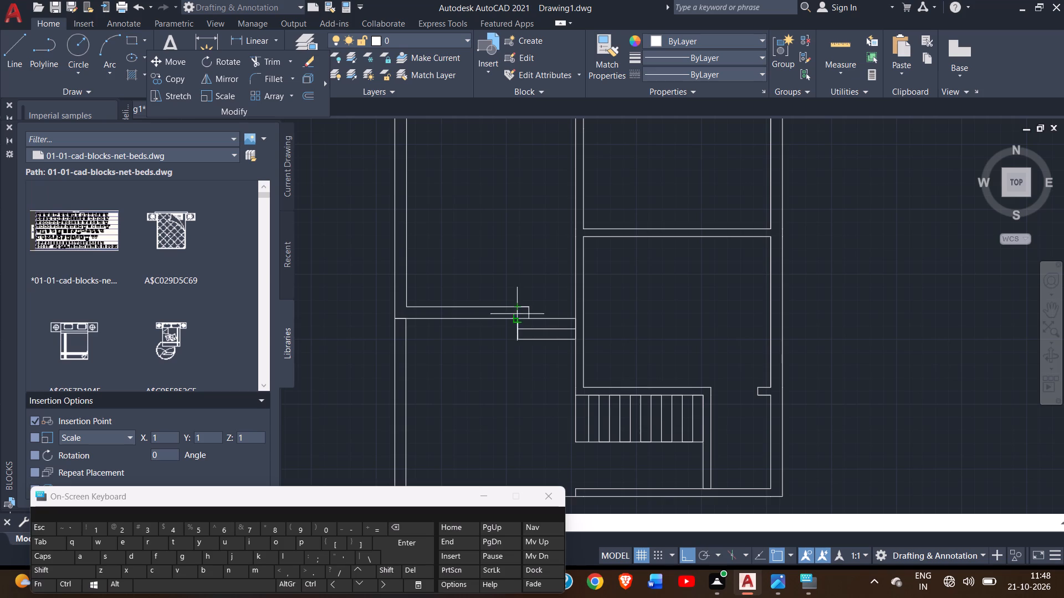
left_click(517, 317)
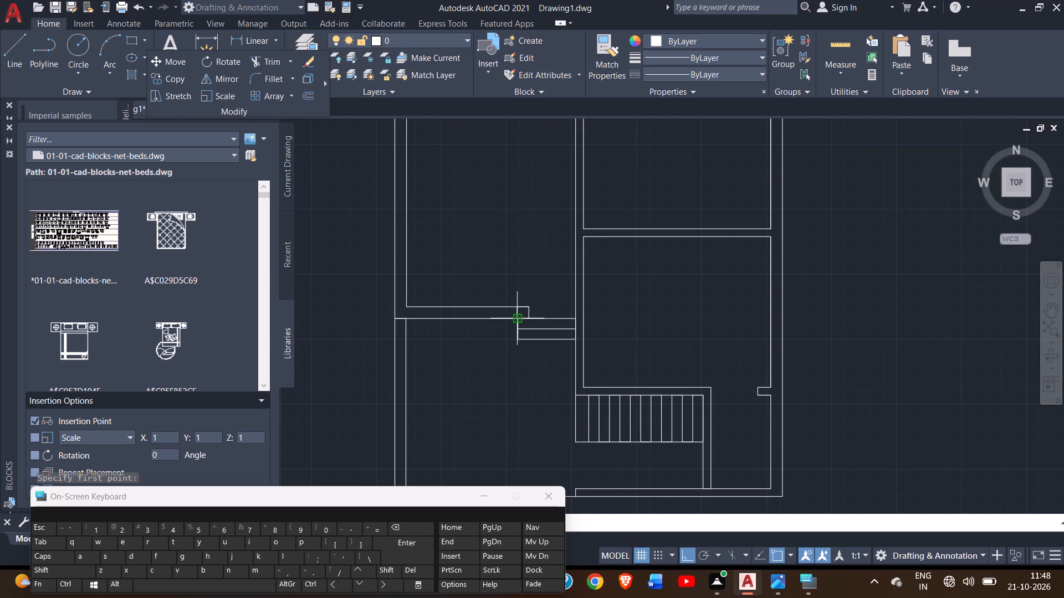
right_click(517, 317)
left_click(534, 322)
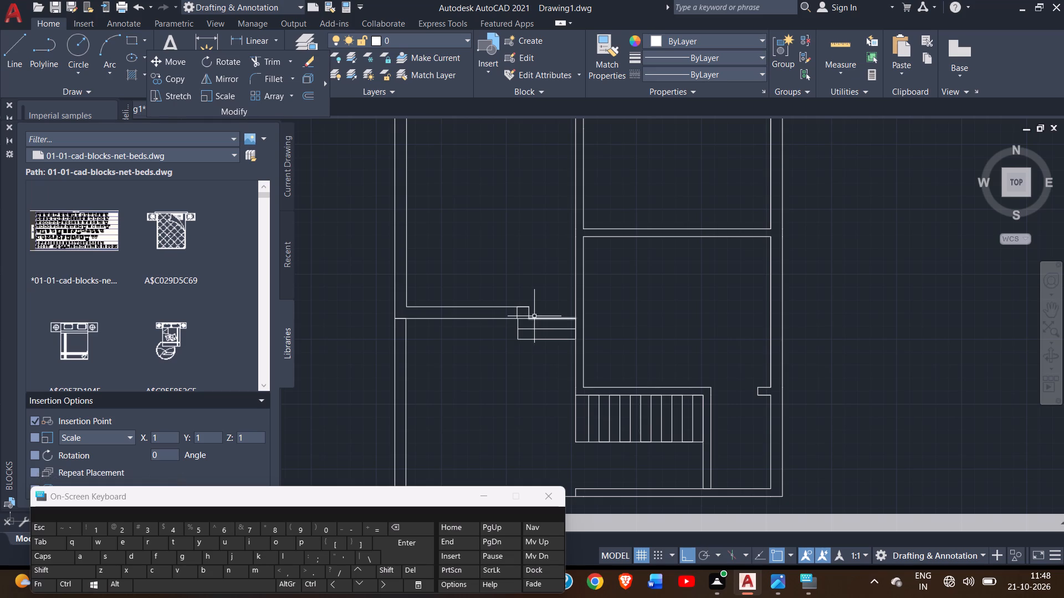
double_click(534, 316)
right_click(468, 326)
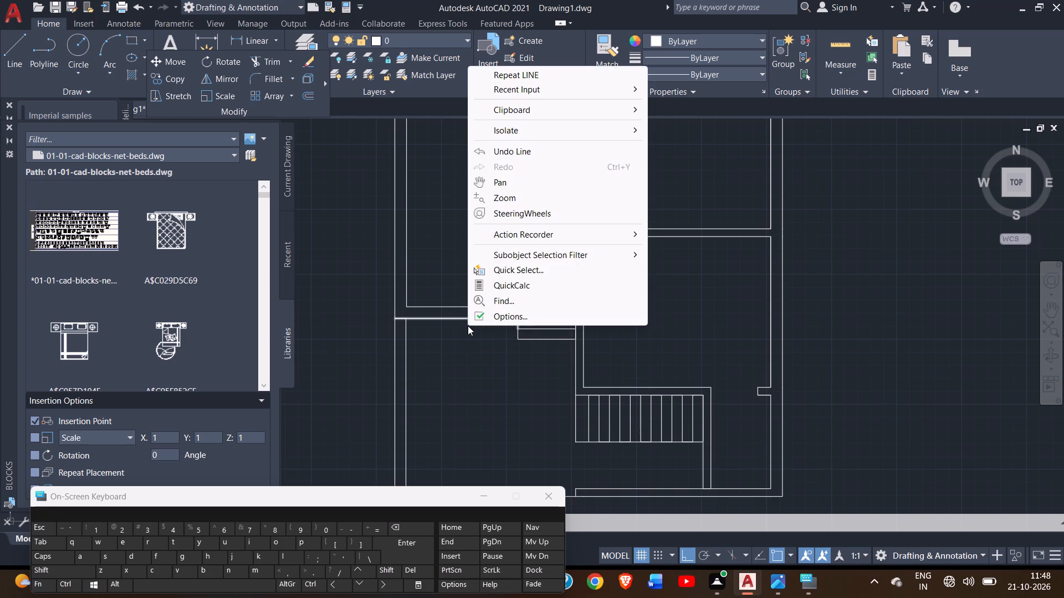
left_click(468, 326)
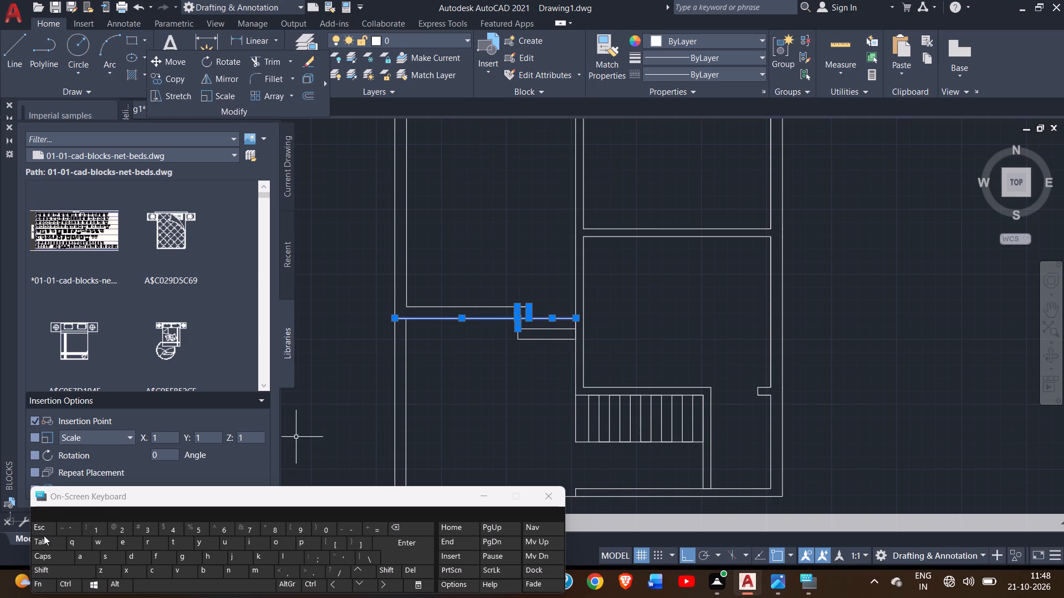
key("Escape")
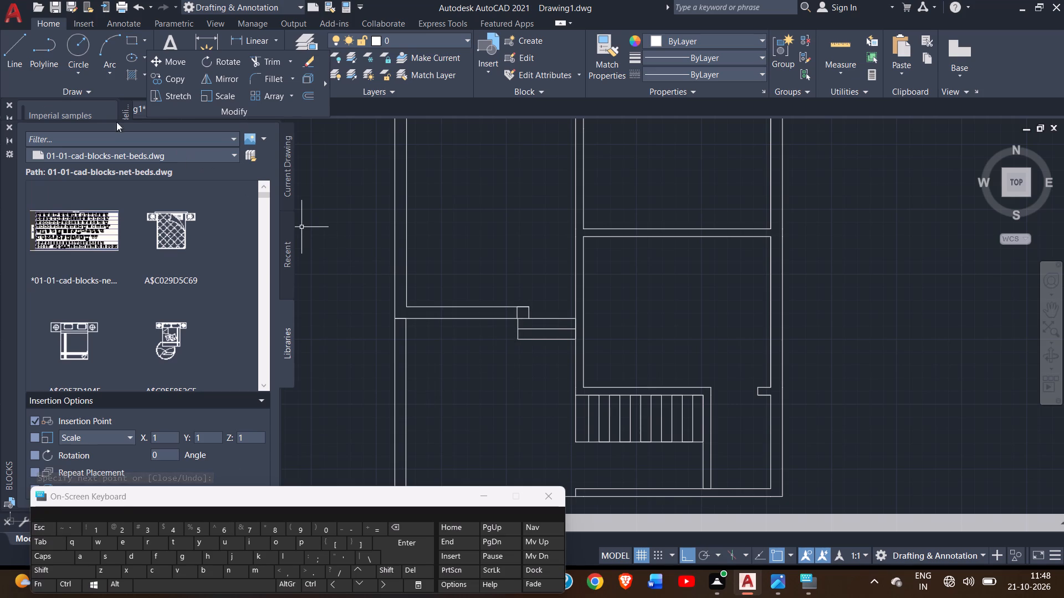
Close the other end of the window opening with a vertical line from the inner corner at the left outer wall to the wall's lower face.
left_click(16, 73)
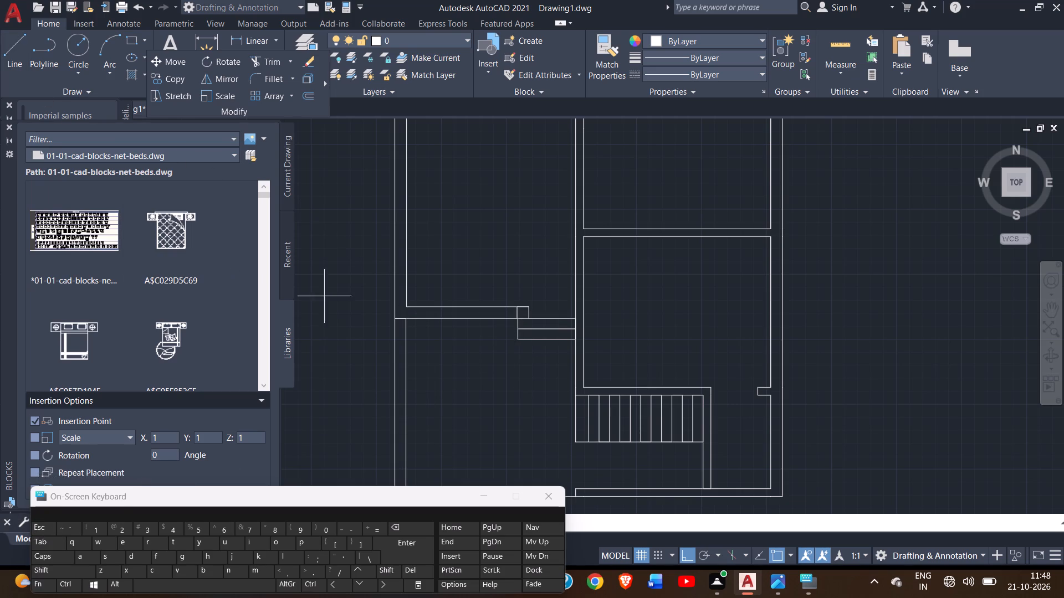
left_click_drag(407, 308, 407, 321)
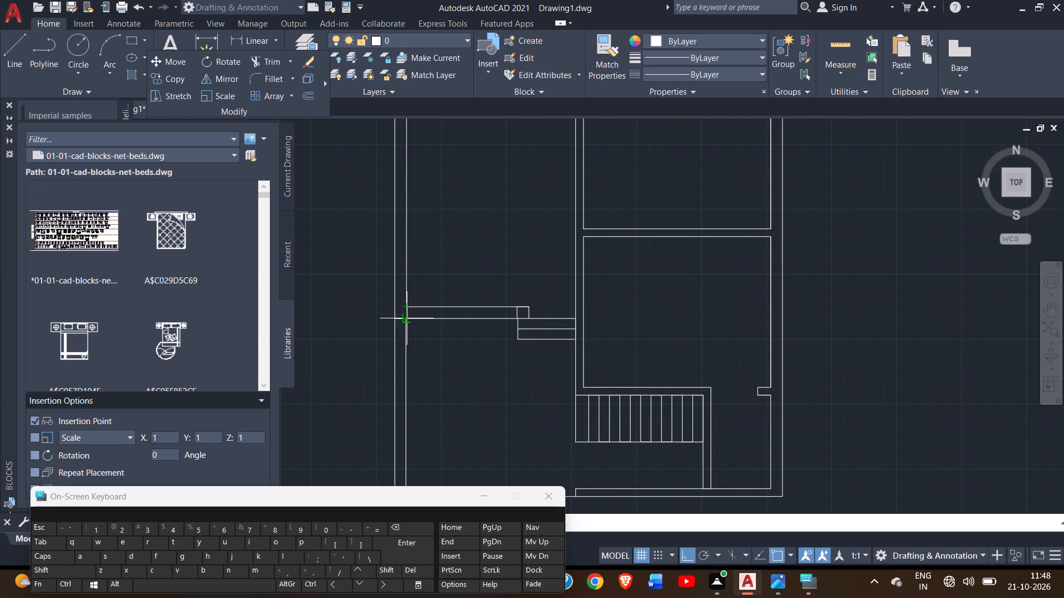
left_click_drag(407, 321, 407, 322)
left_click(407, 322)
right_click(407, 322)
left_click(429, 332)
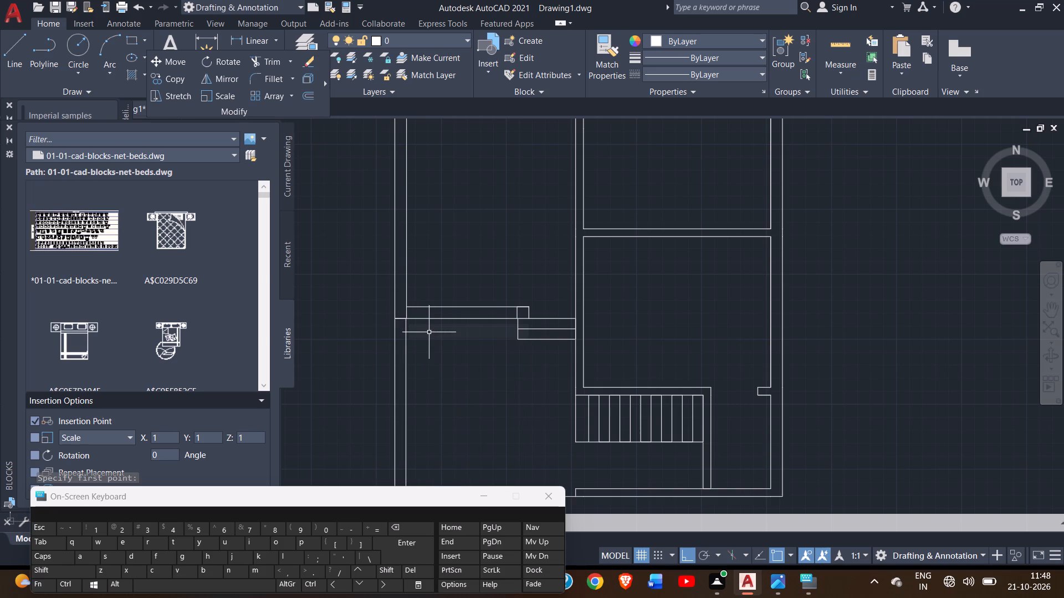
Draw the window's horizontal centre line, about 7' long, between the midpoints of the two end lines in the wall.
left_click(12, 63)
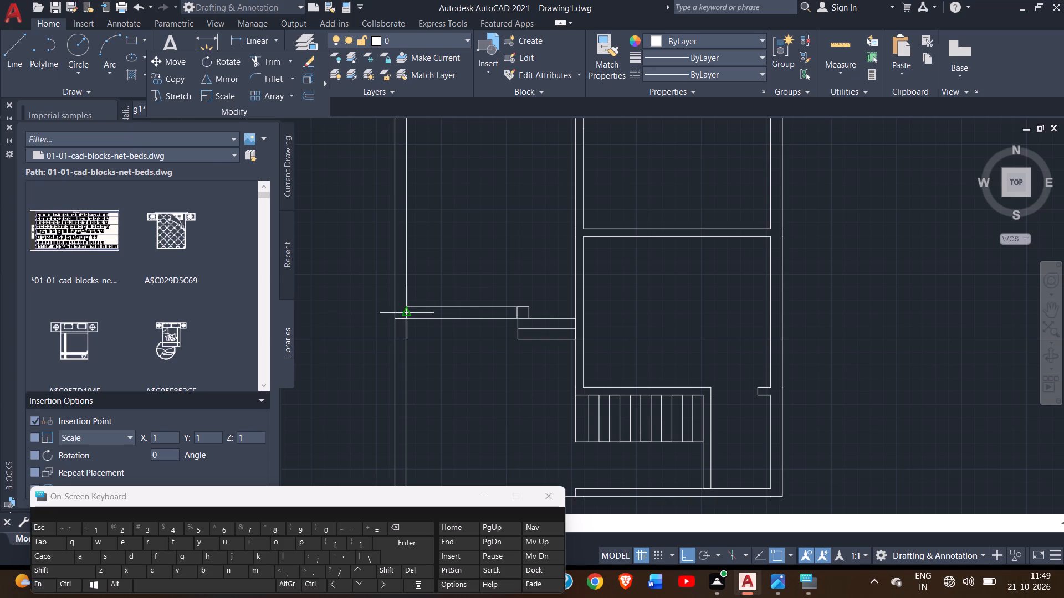
scroll(402, 310, "up", 3, "ctrl")
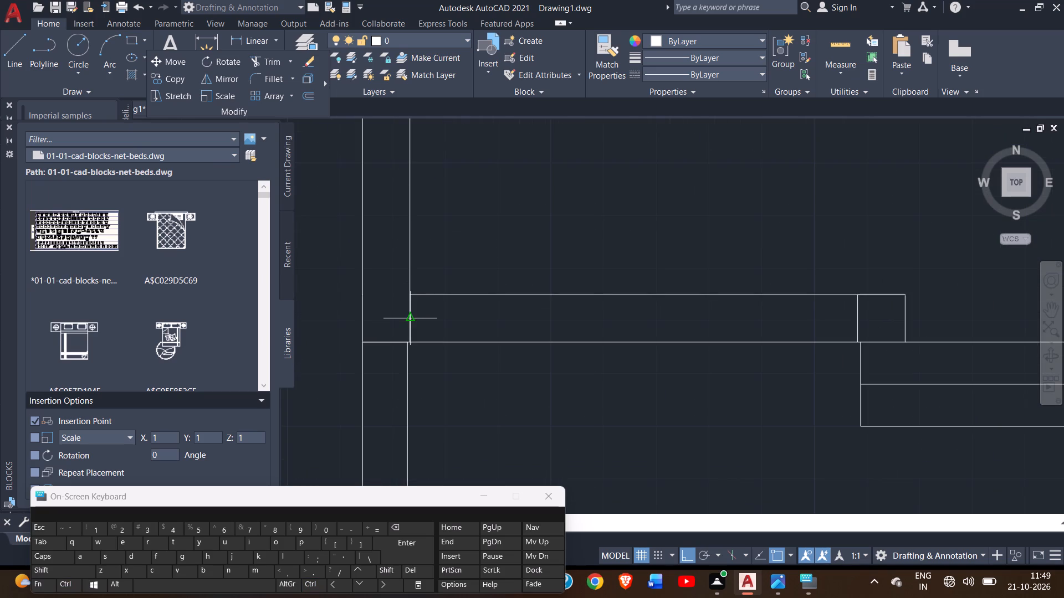
left_click(410, 317)
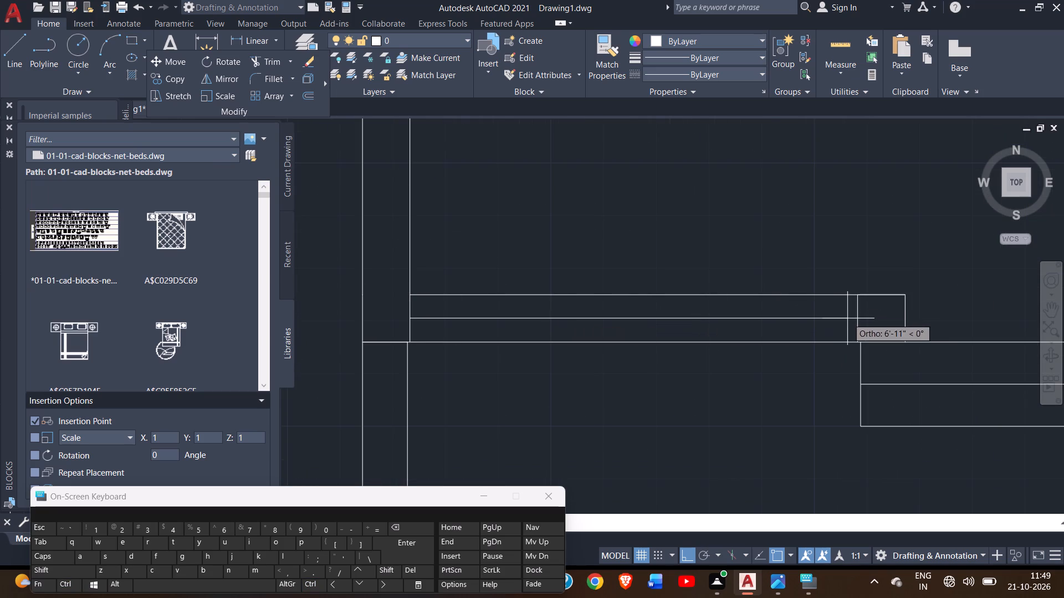
left_click(857, 322)
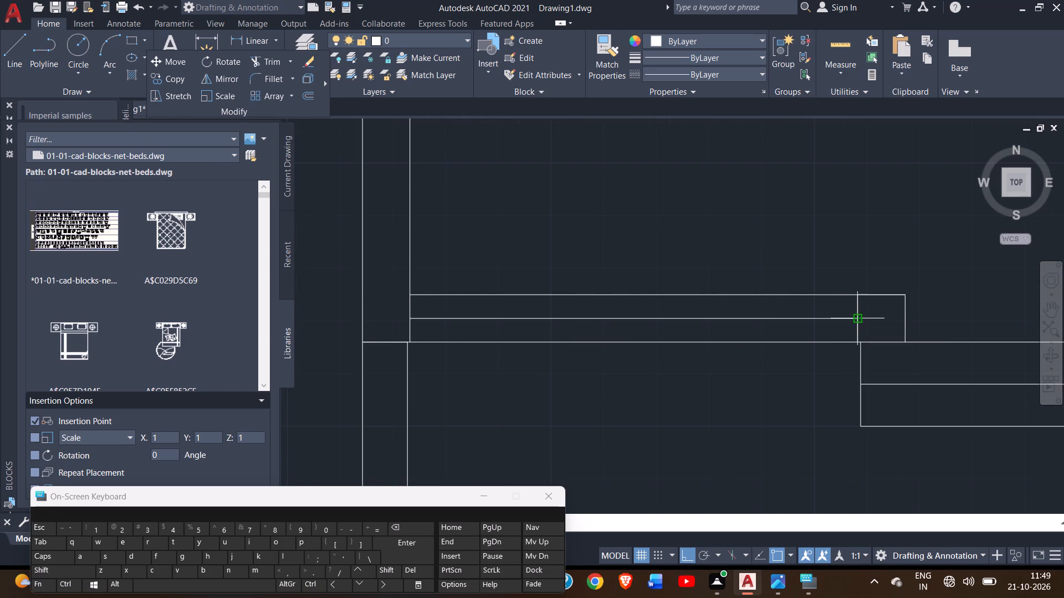
right_click(857, 322)
left_click(866, 329)
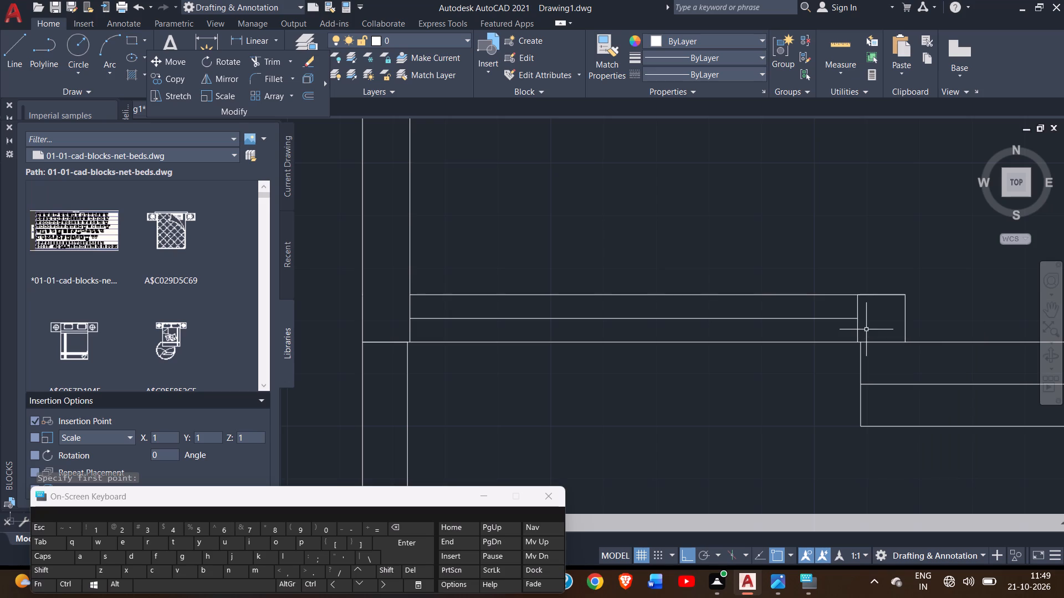
Offset the window's centre line 1" upward to make the second glazing line.
left_click(837, 319)
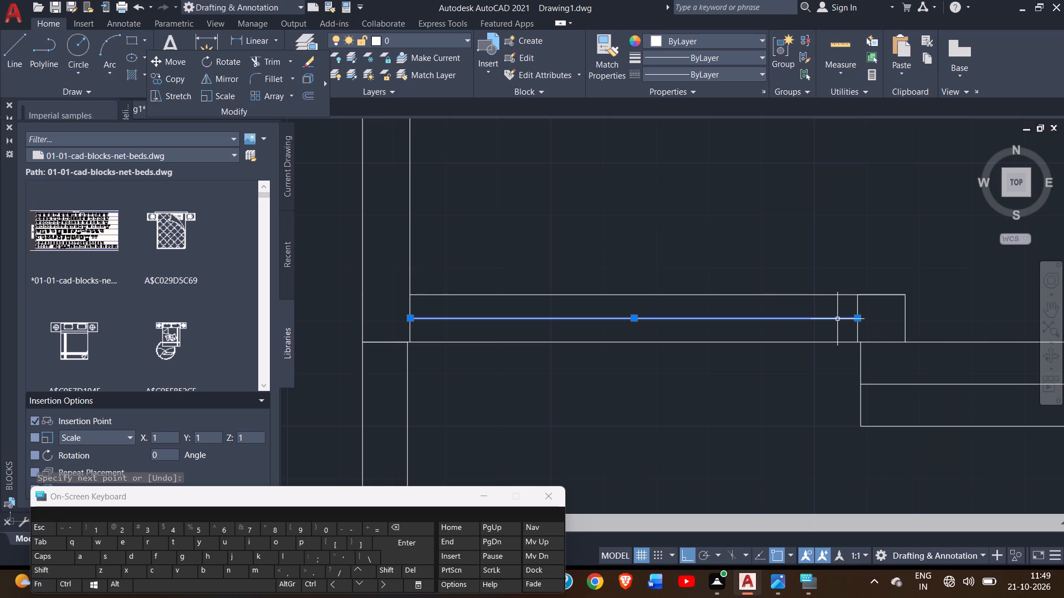
key("o")
type("ff")
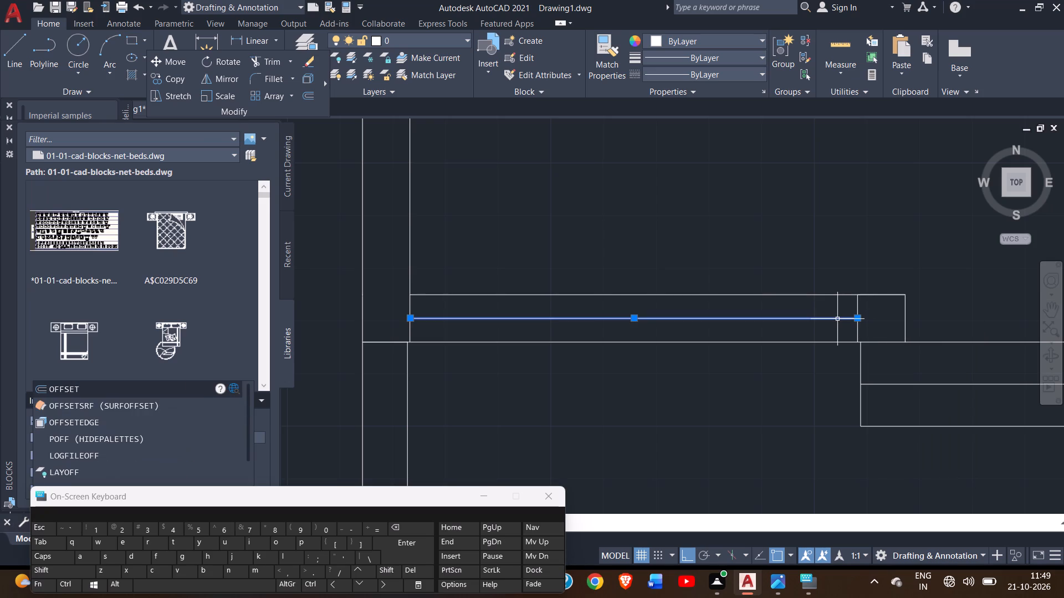
key("Return")
key("1")
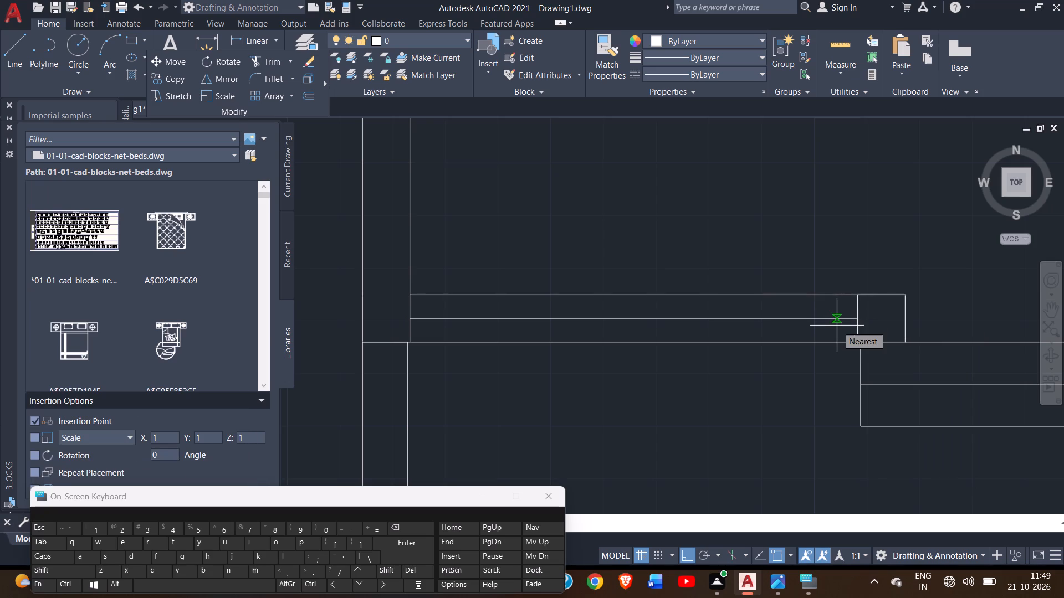
key("shift+quotedbl")
key("Return")
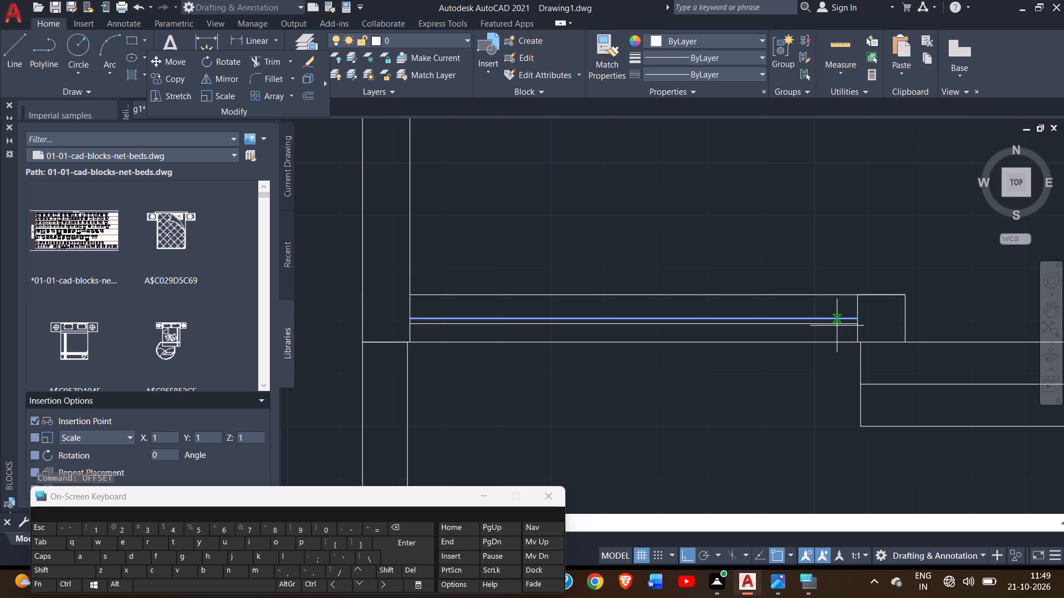
left_click(833, 306)
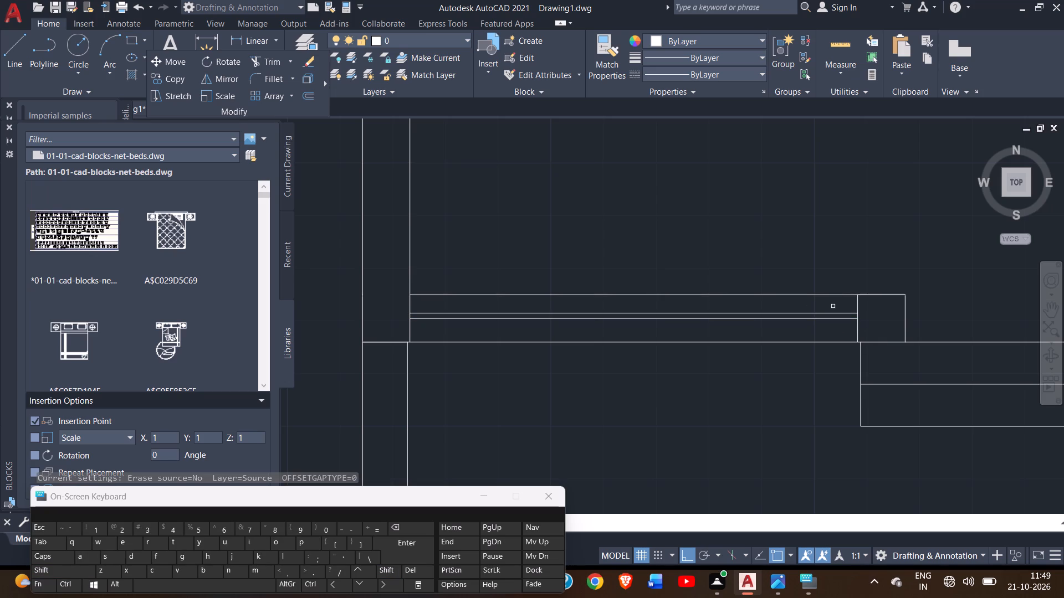
Review the floor plan from the new window and entrance steps up to the upper rooms and back.
scroll(840, 194, "down", 1, "ctrl")
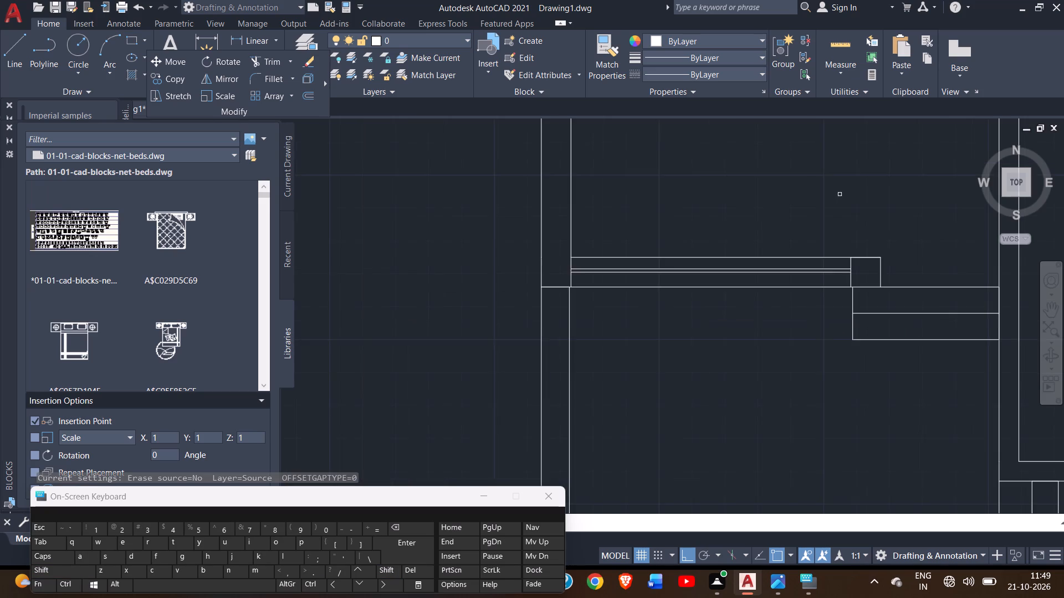
scroll(840, 194, "down", 2, "ctrl")
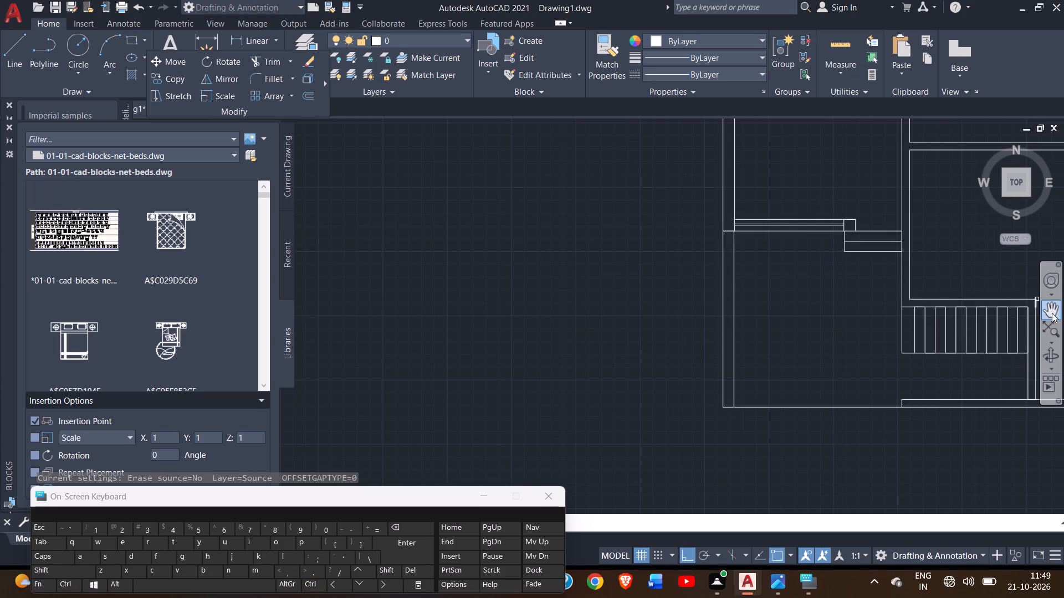
left_click(1052, 313)
left_click_drag(875, 328, 826, 380)
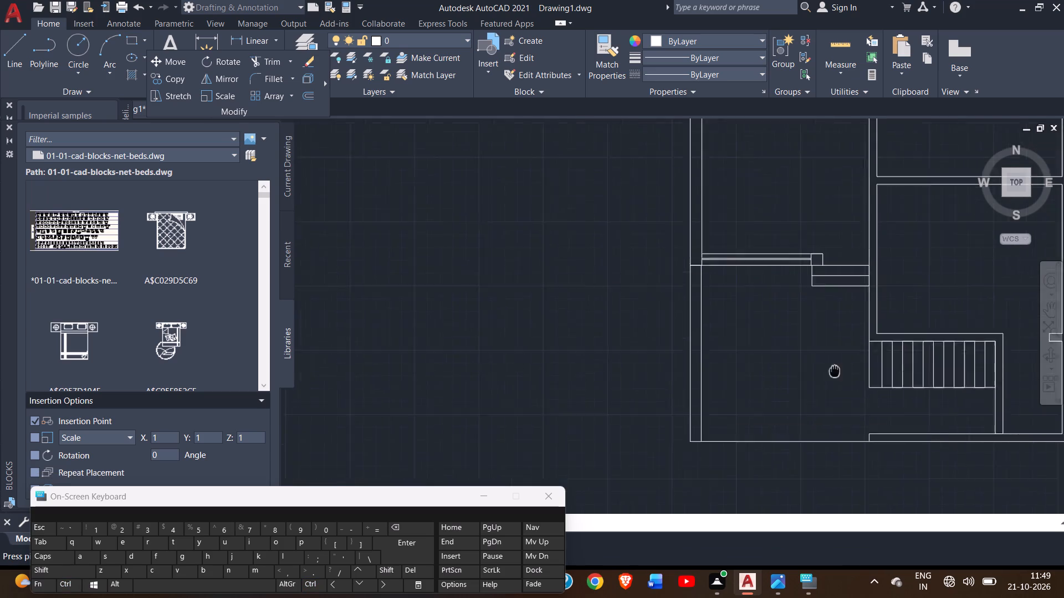
left_click_drag(826, 380, 687, 503)
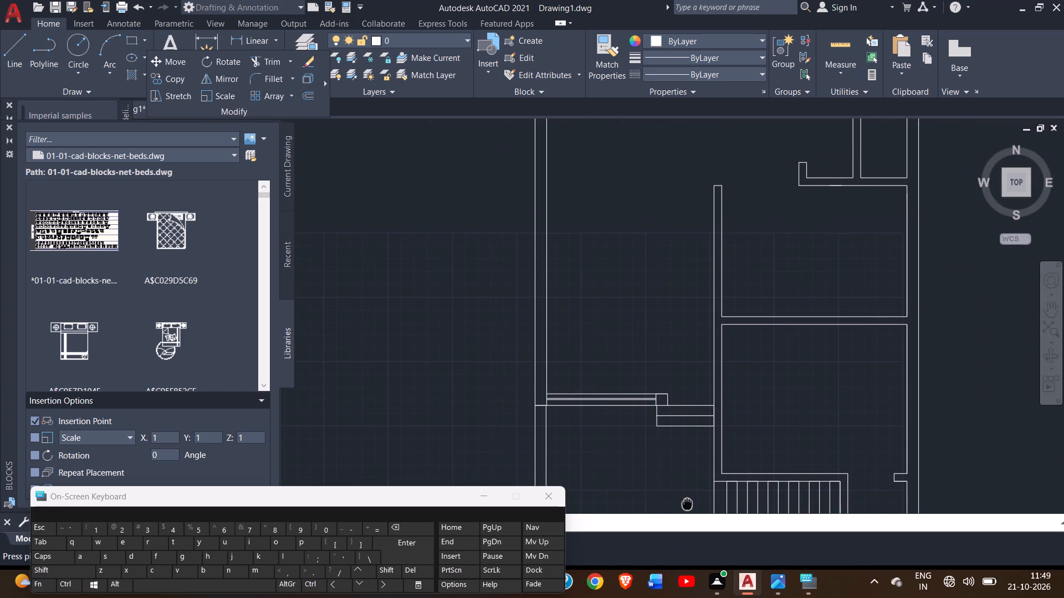
left_click_drag(687, 503, 721, 499)
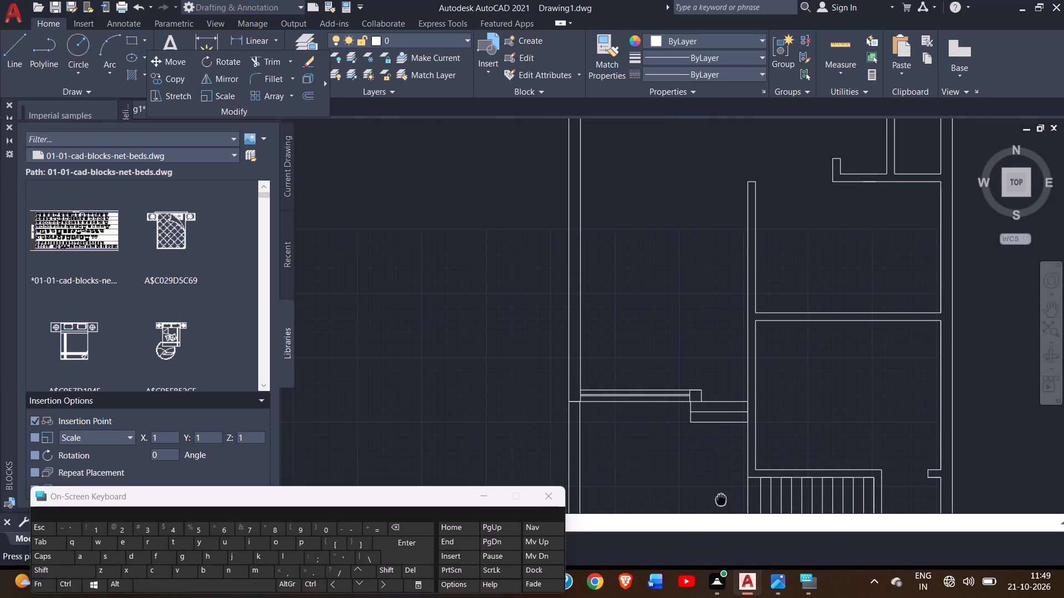
left_click_drag(721, 499, 728, 568)
left_click_drag(714, 368, 713, 378)
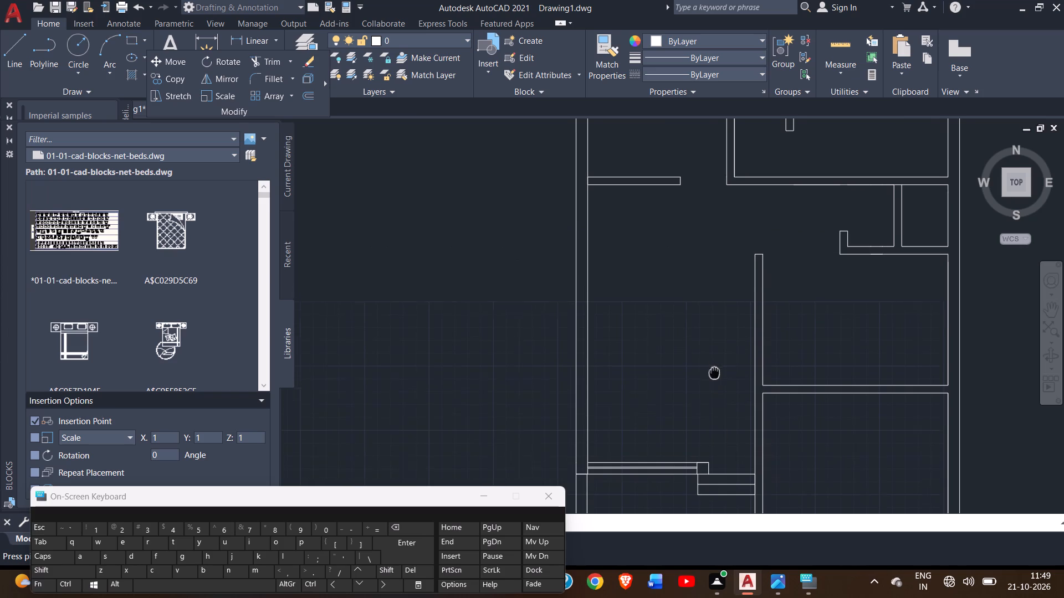
left_click_drag(713, 378, 676, 503)
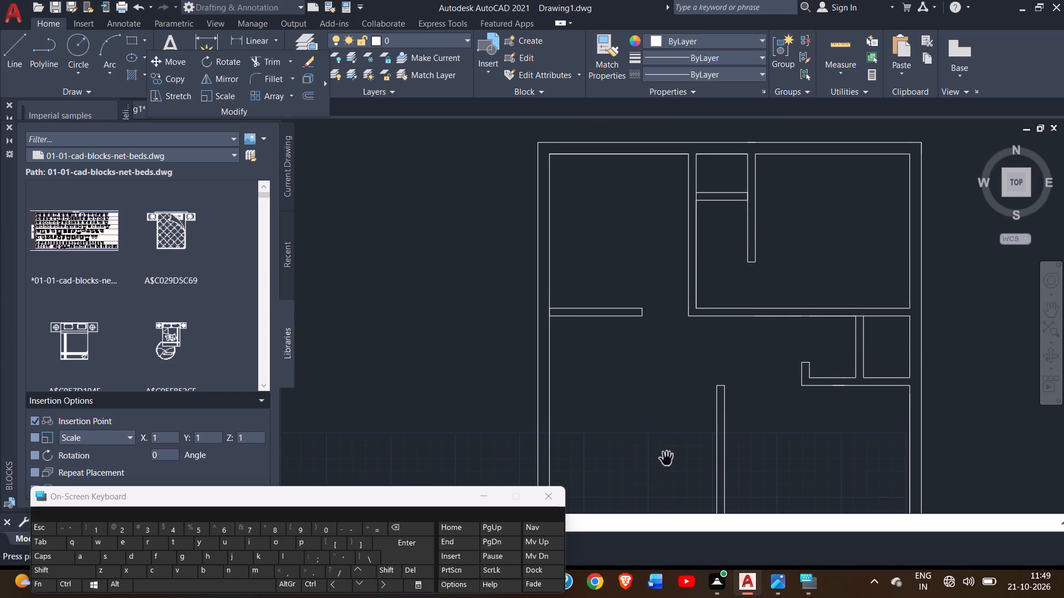
left_click_drag(667, 459, 567, 319)
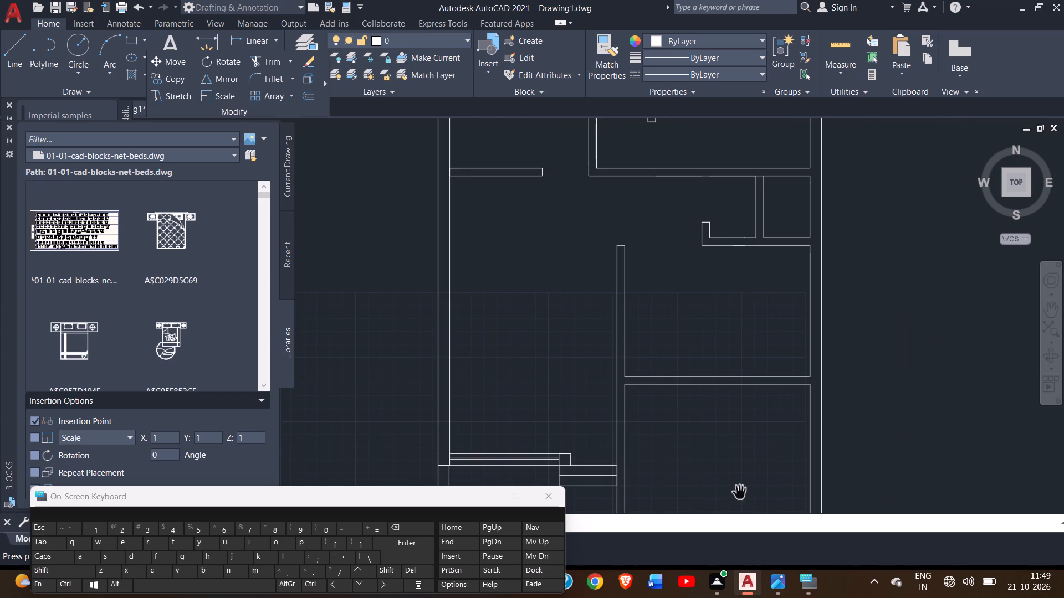
Draw a horizontal line across the opening between the staircase wall's upper corner and the short wall stub on the east outer wall.
left_click_drag(739, 493, 679, 322)
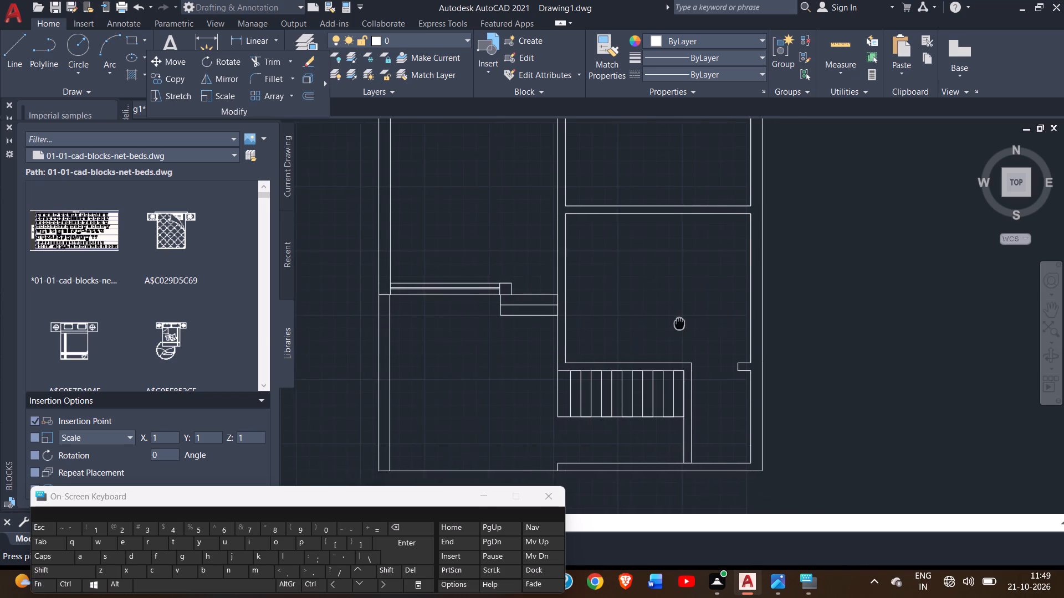
left_click_drag(679, 322, 674, 322)
left_click_drag(681, 301, 703, 215)
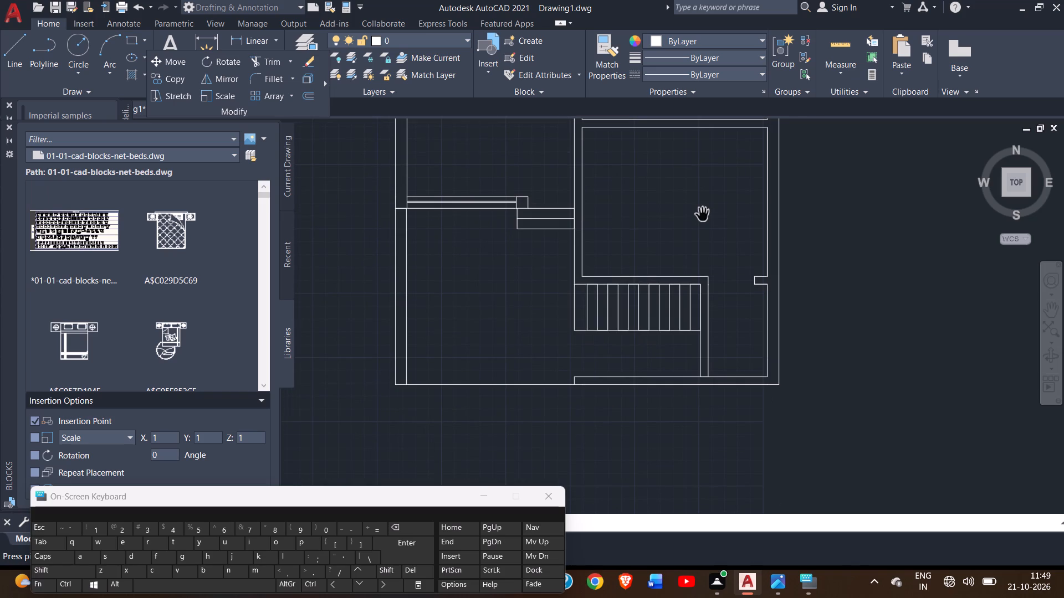
left_click(14, 45)
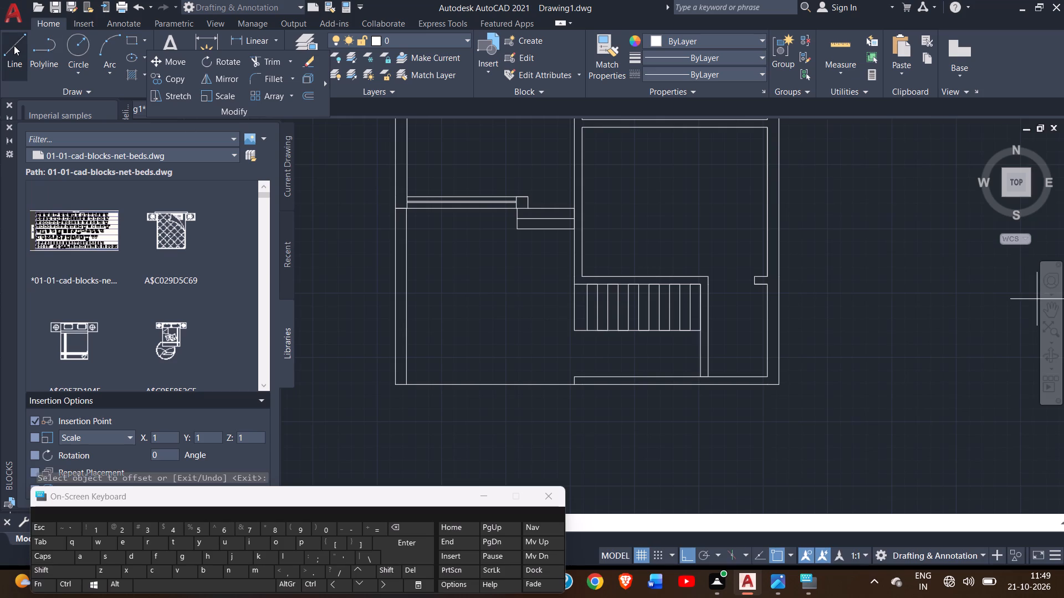
left_click(709, 273)
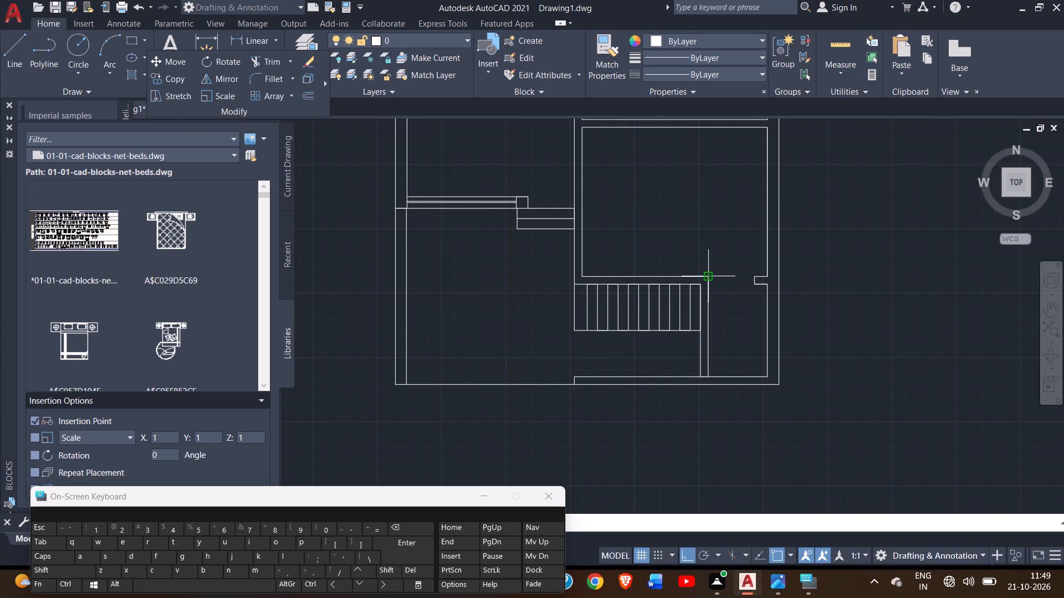
left_click(756, 274)
right_click(756, 274)
left_click(773, 281)
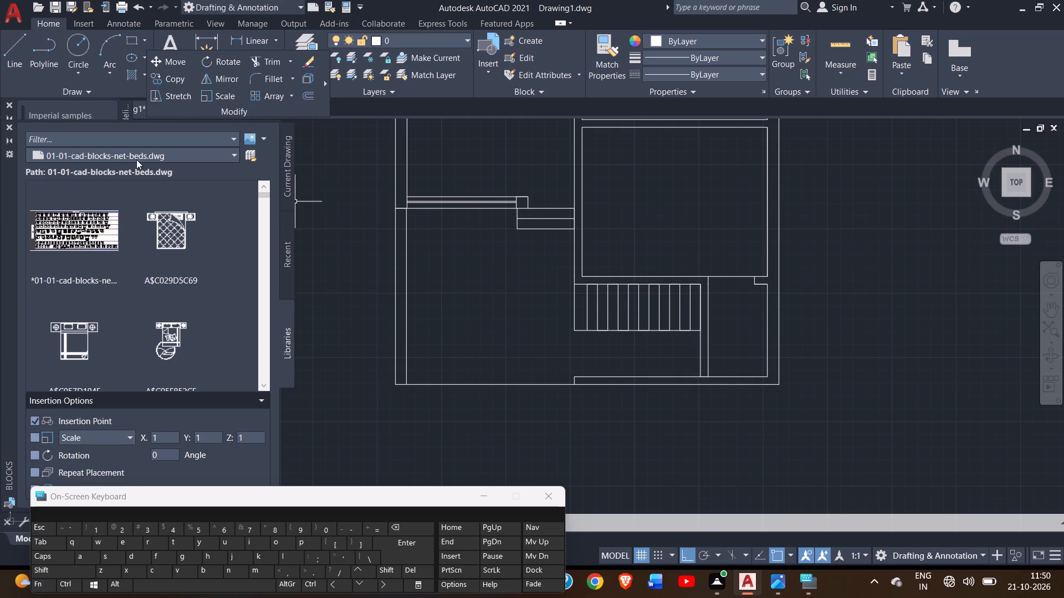
Move the Blocks palette away from the tool palettes, dock it on the opposite side of the drawing area, and show the recent blocks.
left_click_drag(7, 177, 33, 184)
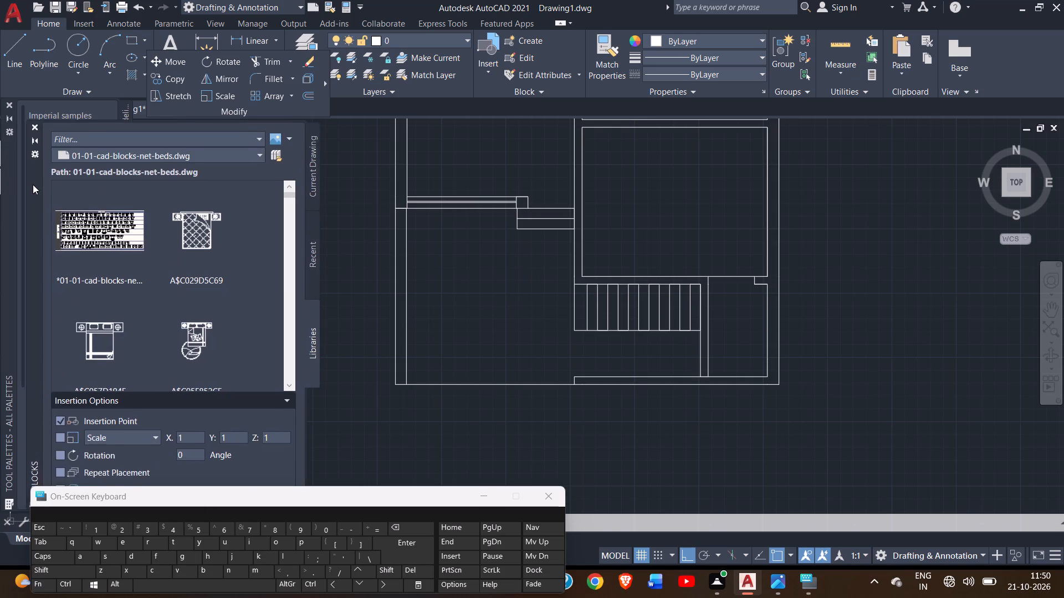
left_click_drag(33, 184, 770, 172)
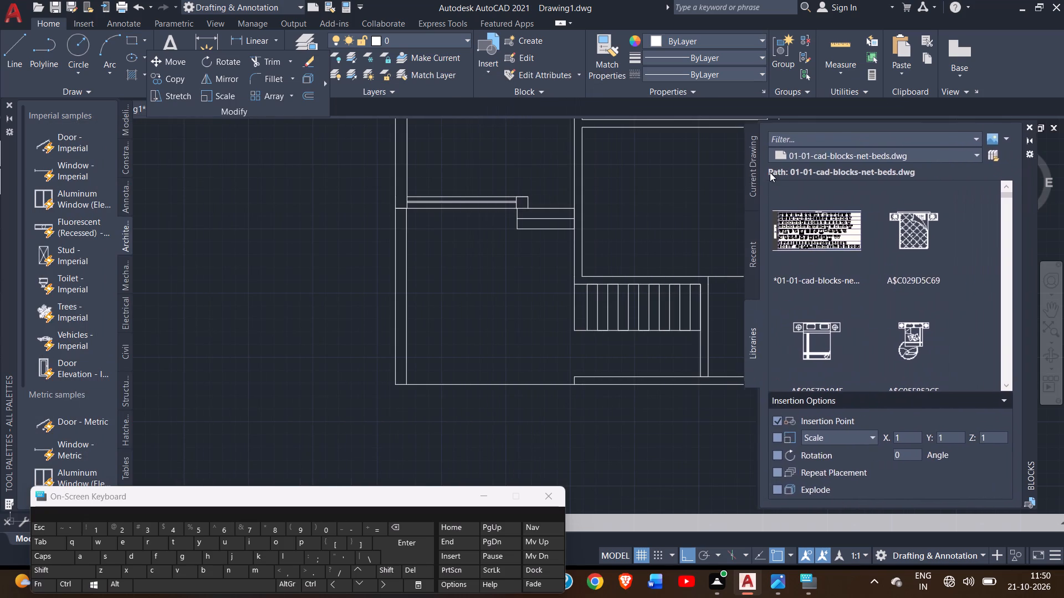
left_click_drag(778, 199, 777, 221)
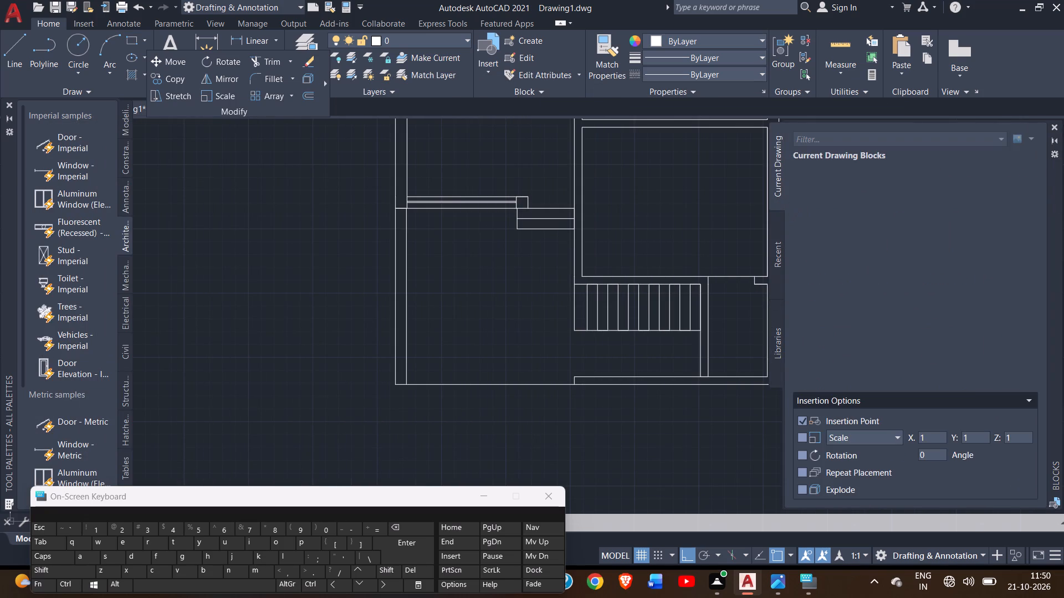
left_click(775, 345)
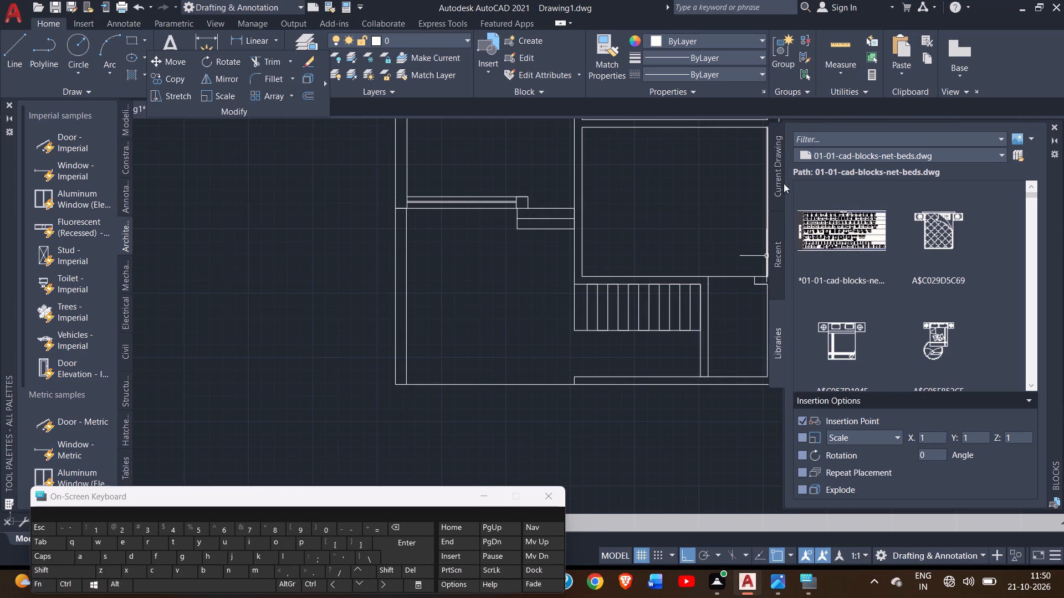
left_click_drag(775, 219, 776, 246)
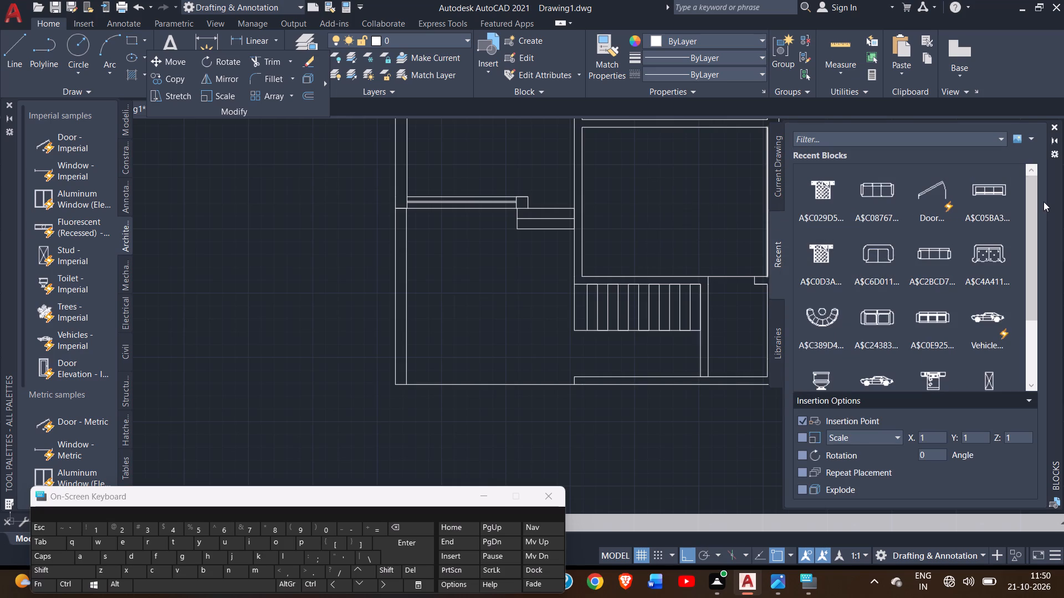
left_click_drag(1055, 202, 1052, 264)
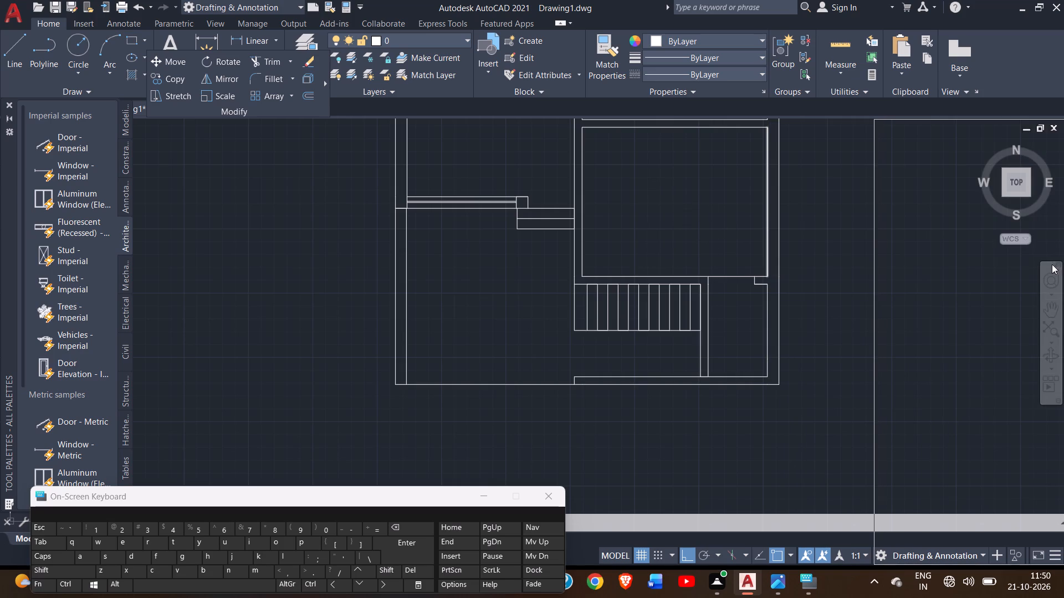
left_click_drag(1052, 264, 1037, 260)
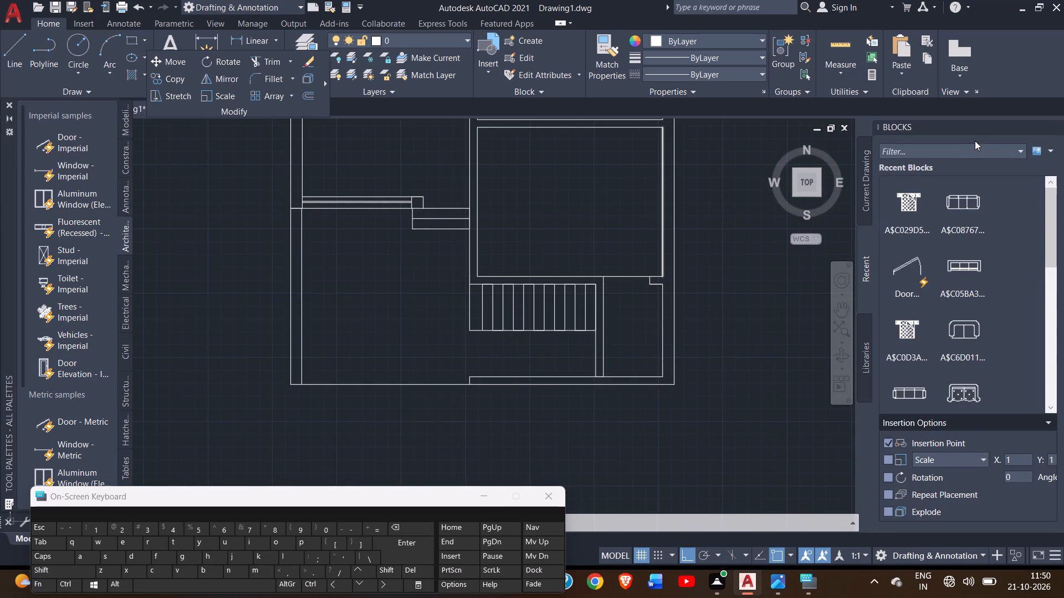
left_click_drag(861, 124, 861, 148)
left_click_drag(1060, 206, 1055, 224)
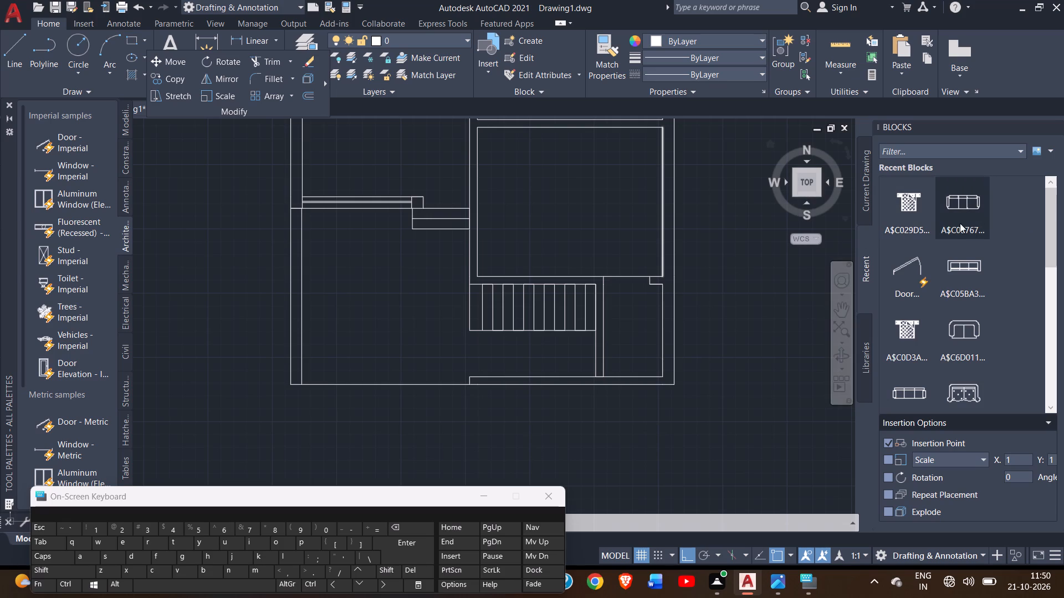
Insert the double-bed block A$C029D5... from the recent blocks into the empty space east of the floor plan.
left_click_drag(907, 207, 769, 265)
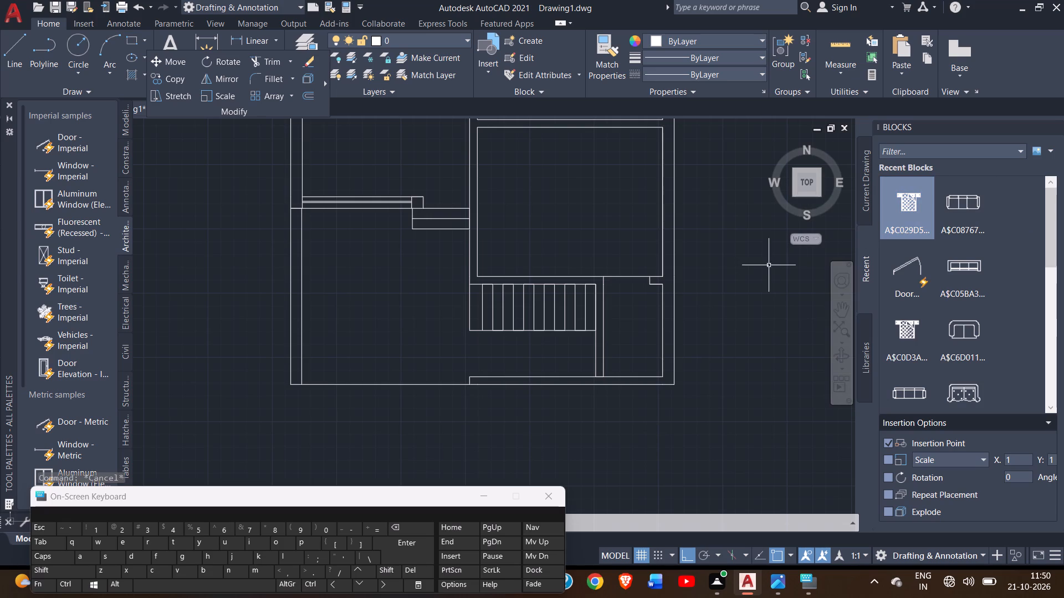
left_click(769, 265)
Scale up the inserted bed block from its mattress's lower-left corner to a size that suits the plan's bedrooms.
scroll(769, 265, "up", 6, "ctrl")
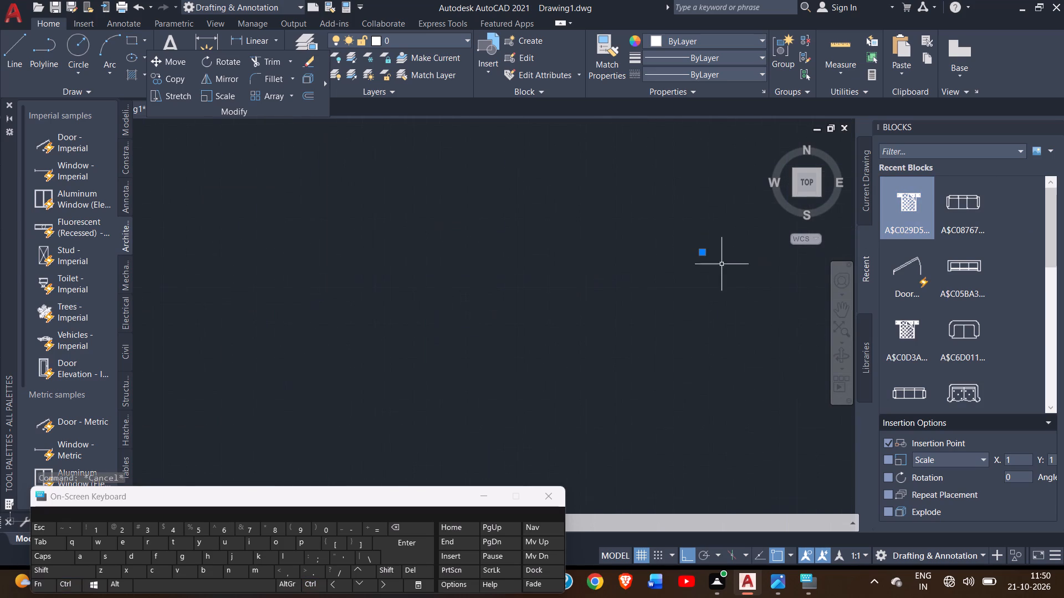
scroll(709, 246, "up", 5, "ctrl")
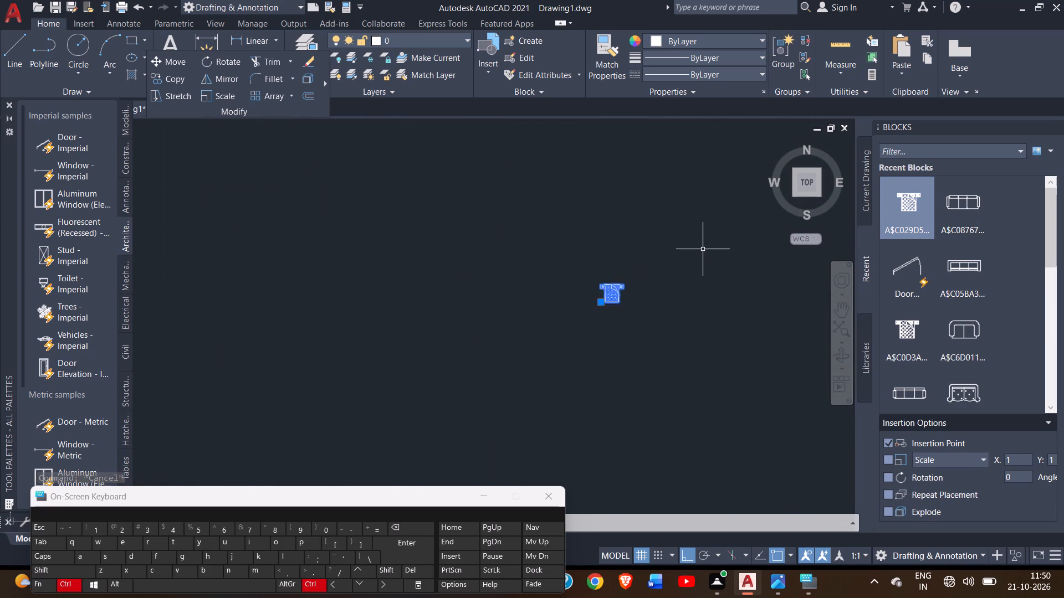
scroll(703, 249, "up", 2, "ctrl")
left_click(600, 352)
right_click(600, 352)
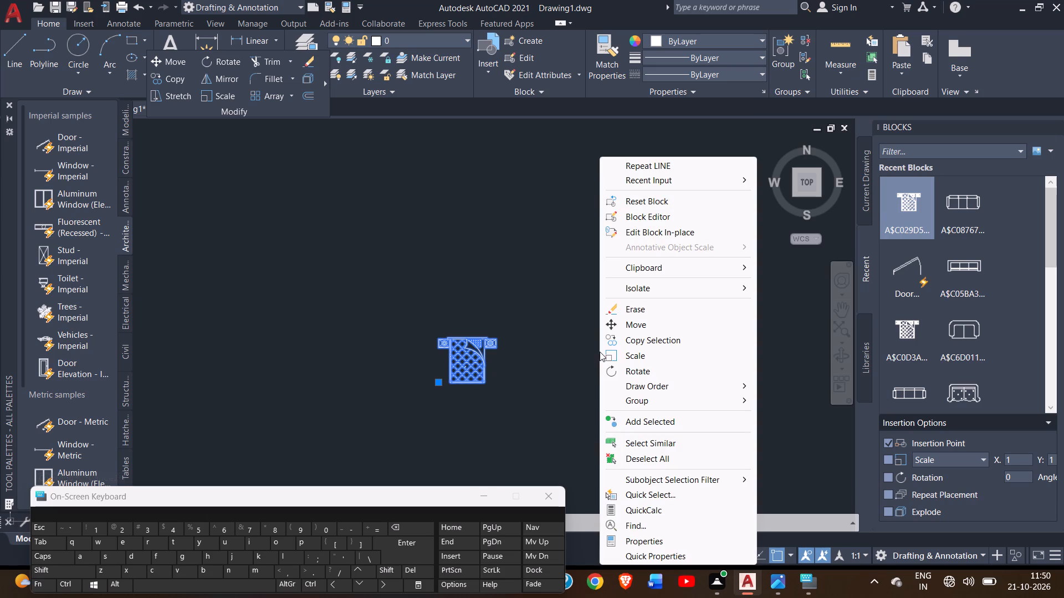
left_click(569, 331)
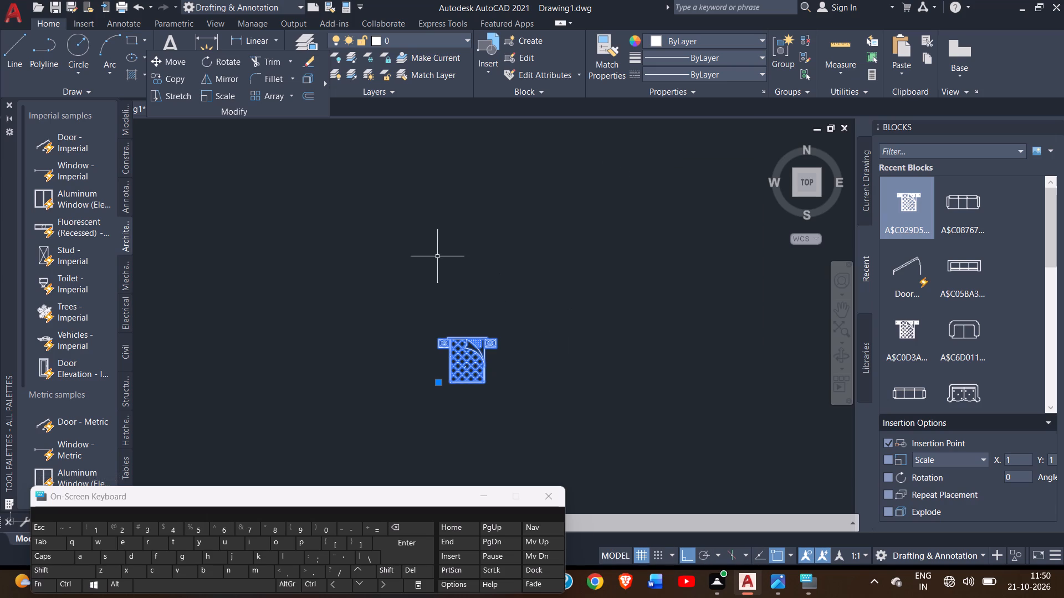
left_click(231, 95)
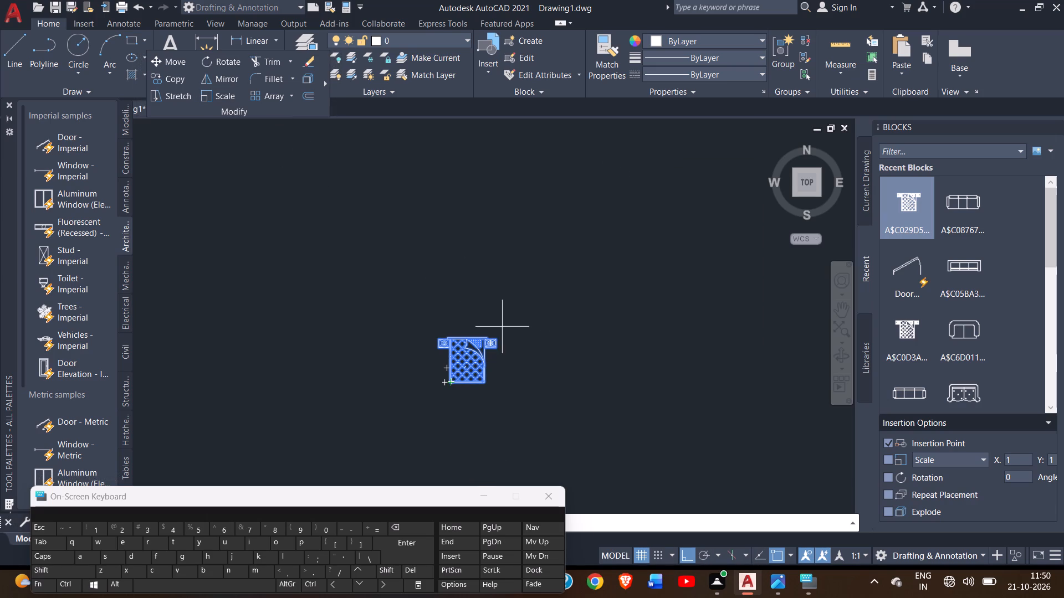
left_click_drag(452, 382, 472, 356)
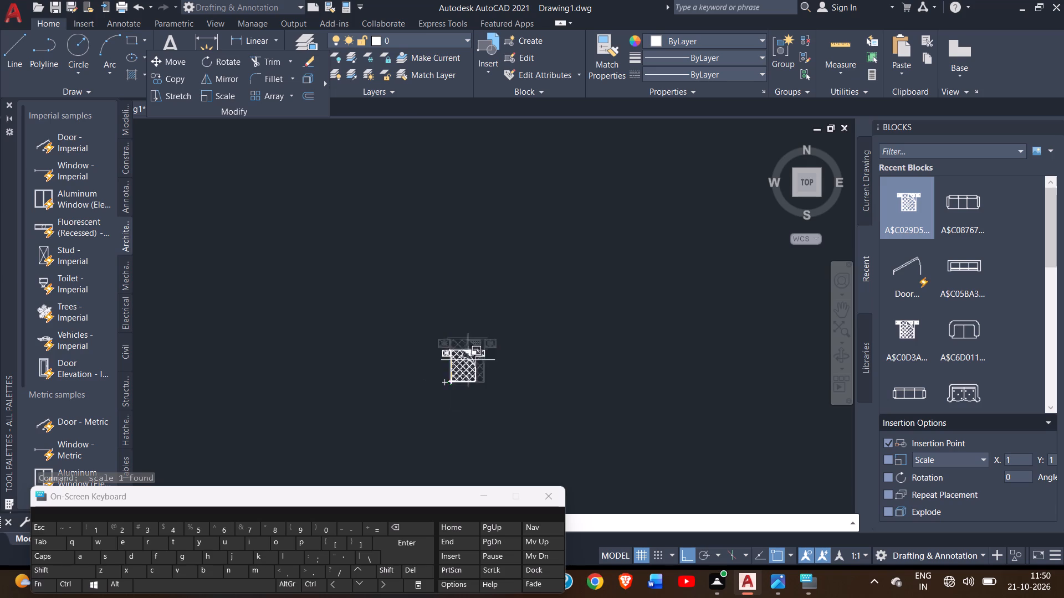
left_click_drag(472, 356, 832, 101)
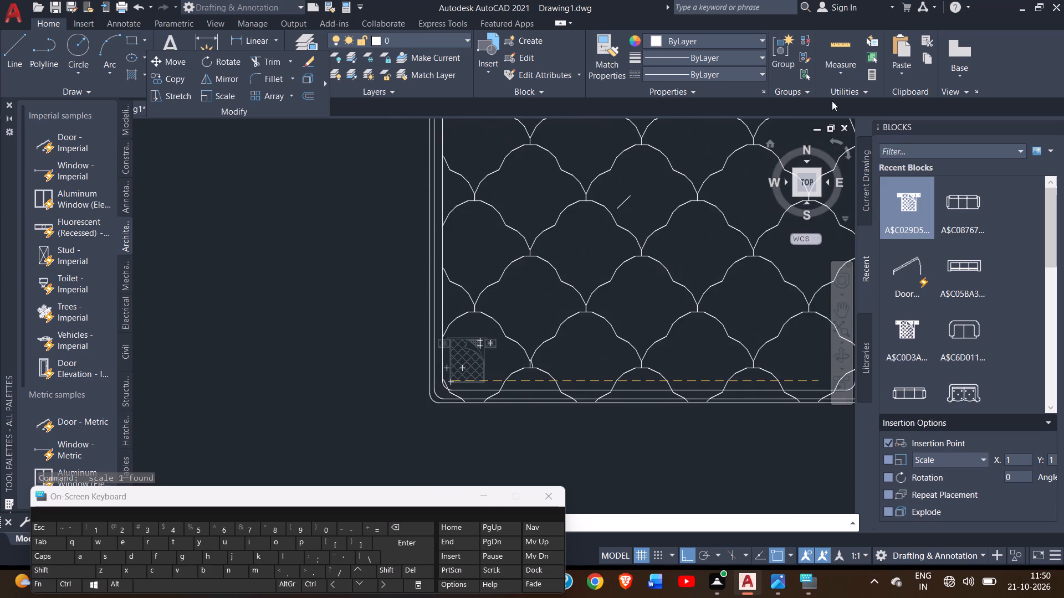
left_click_drag(832, 101, 766, 143)
left_click(766, 143)
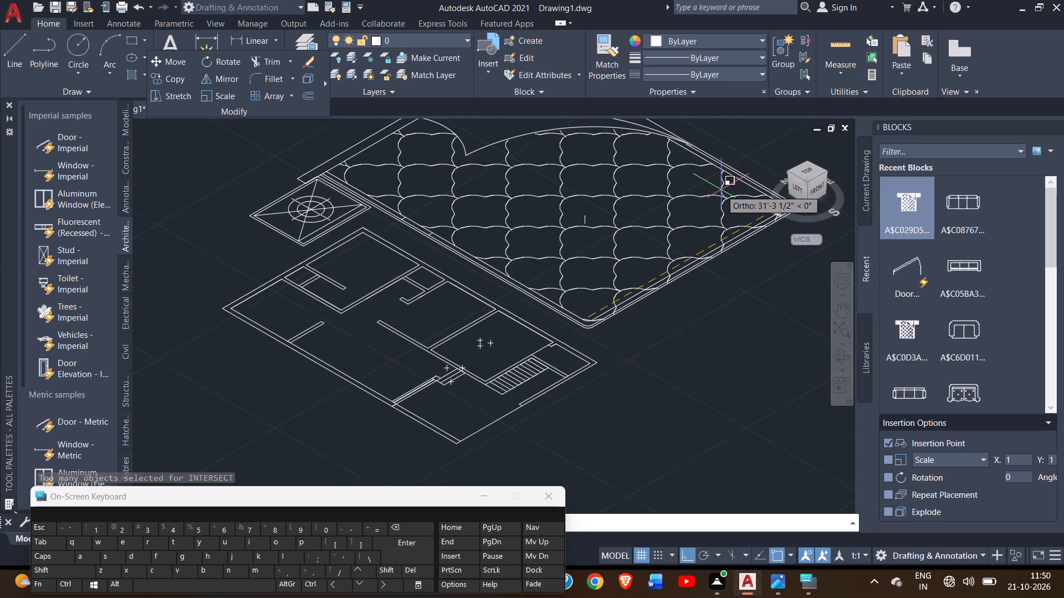
key("t")
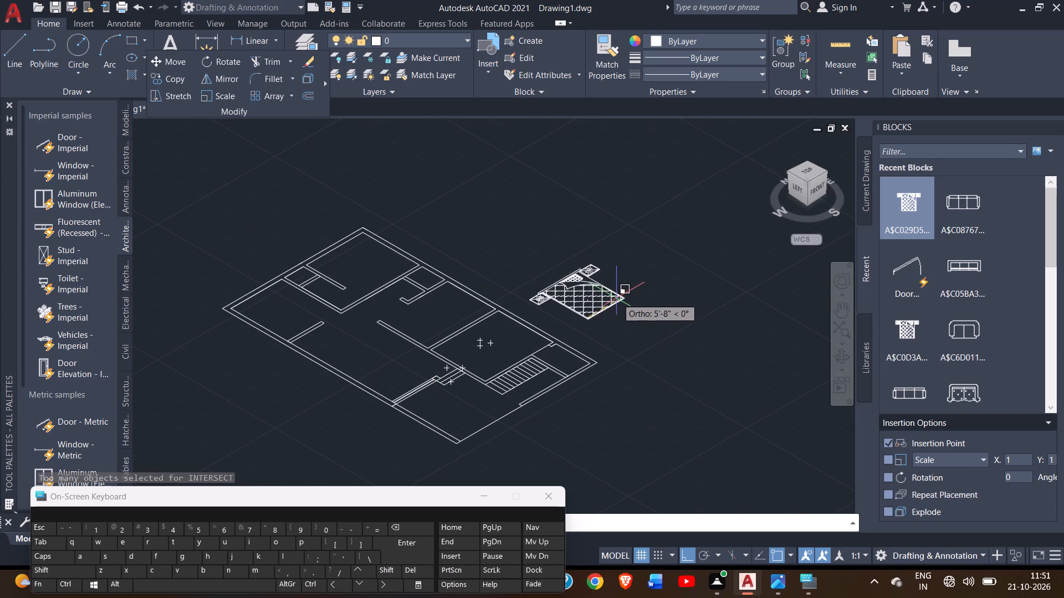
left_click(611, 304)
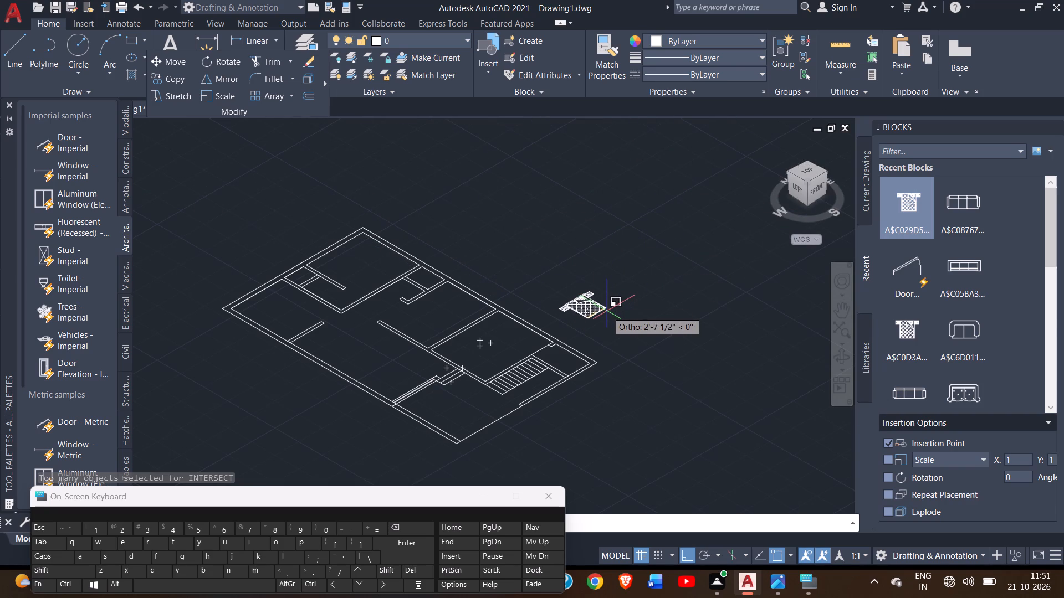
left_click(609, 307)
right_click(610, 308)
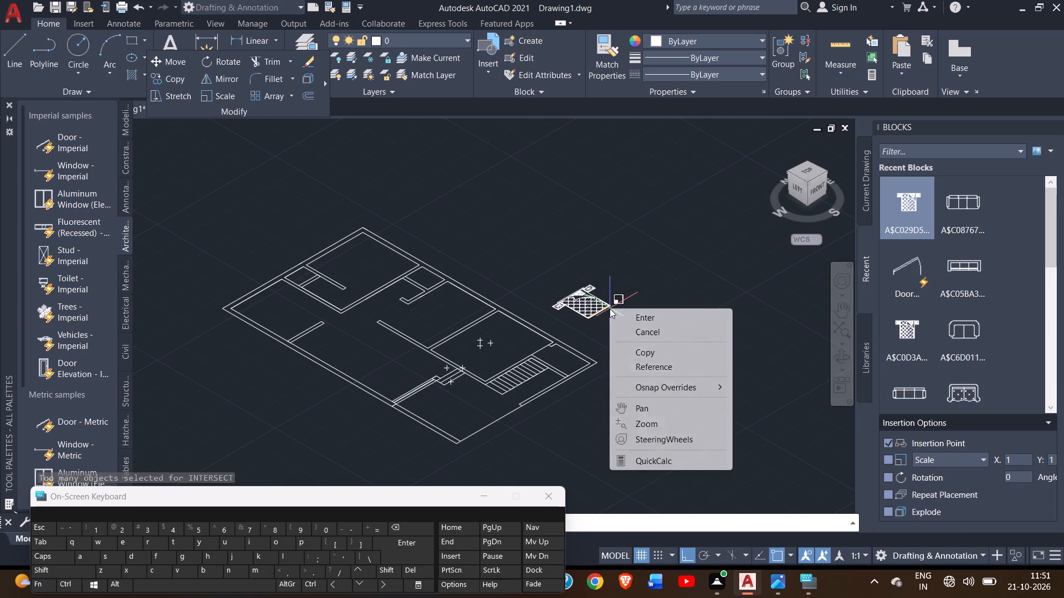
left_click(618, 308)
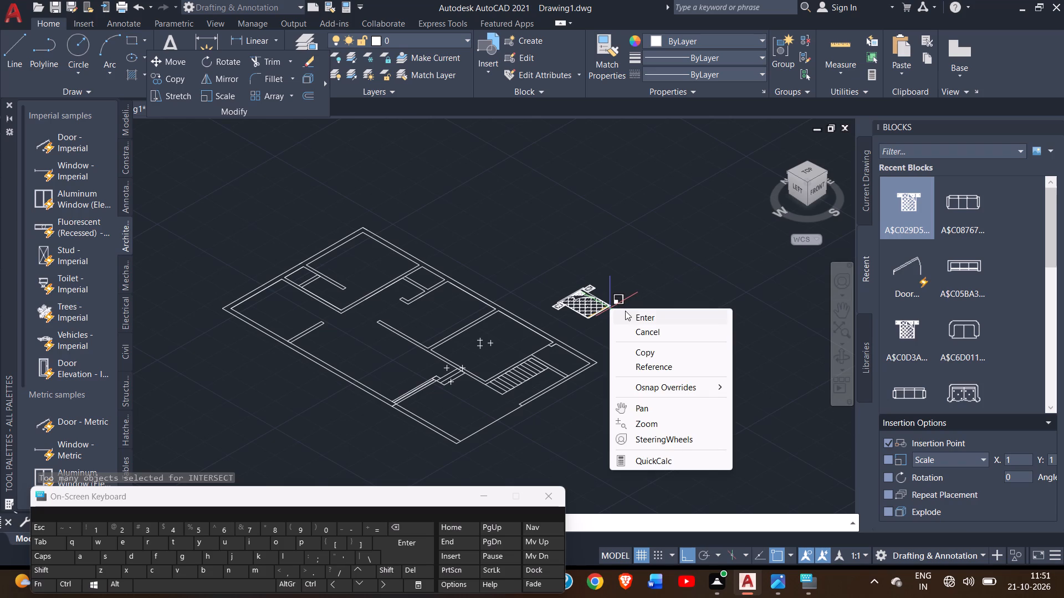
left_click(627, 312)
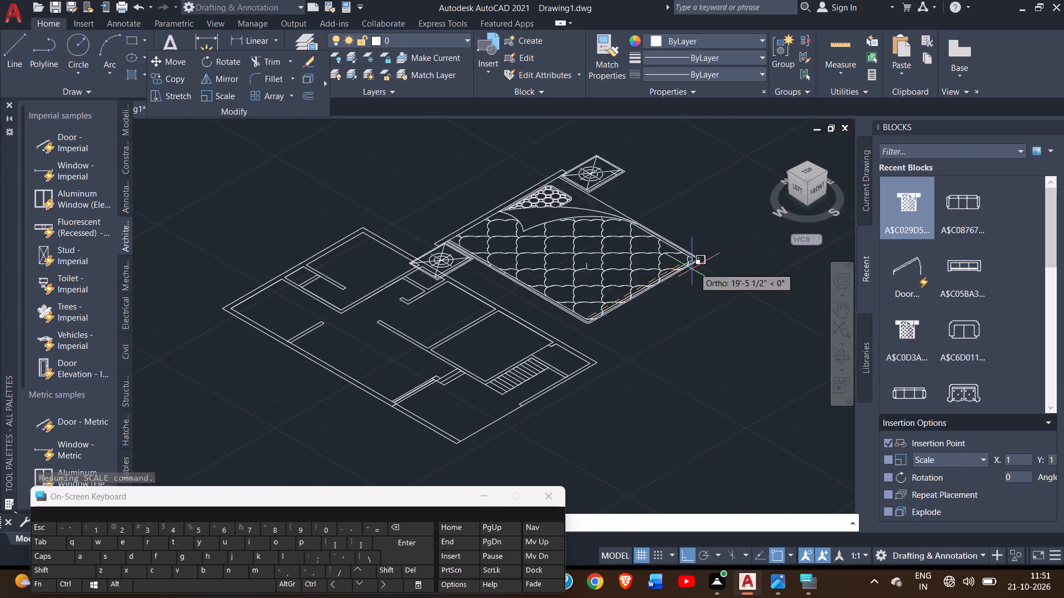
left_click(616, 315)
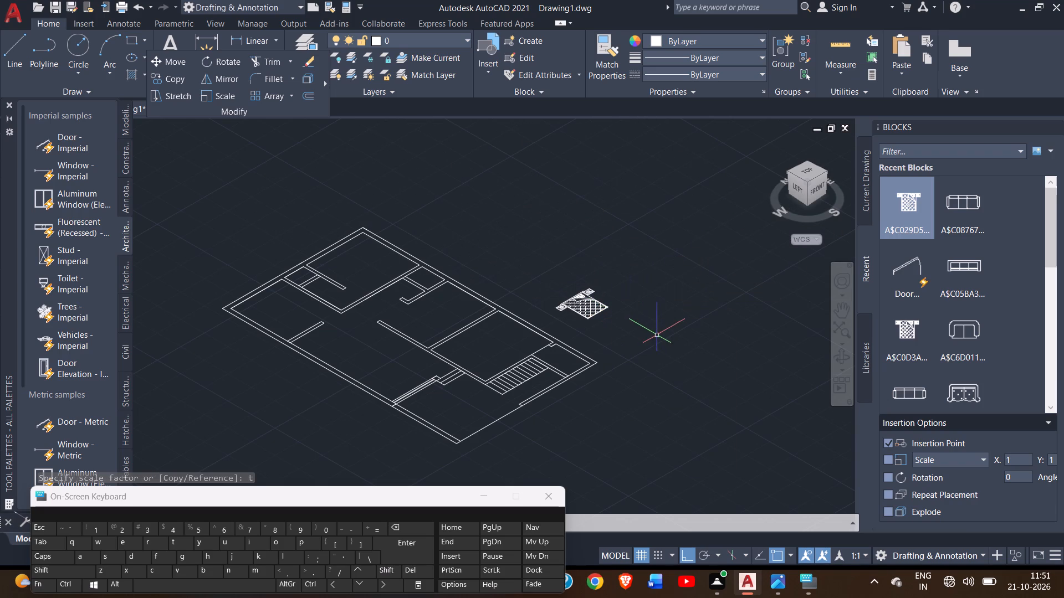
Restore the top view and rotate the bed block 90° counterclockwise about its mattress's lower-left corner.
left_click(809, 172)
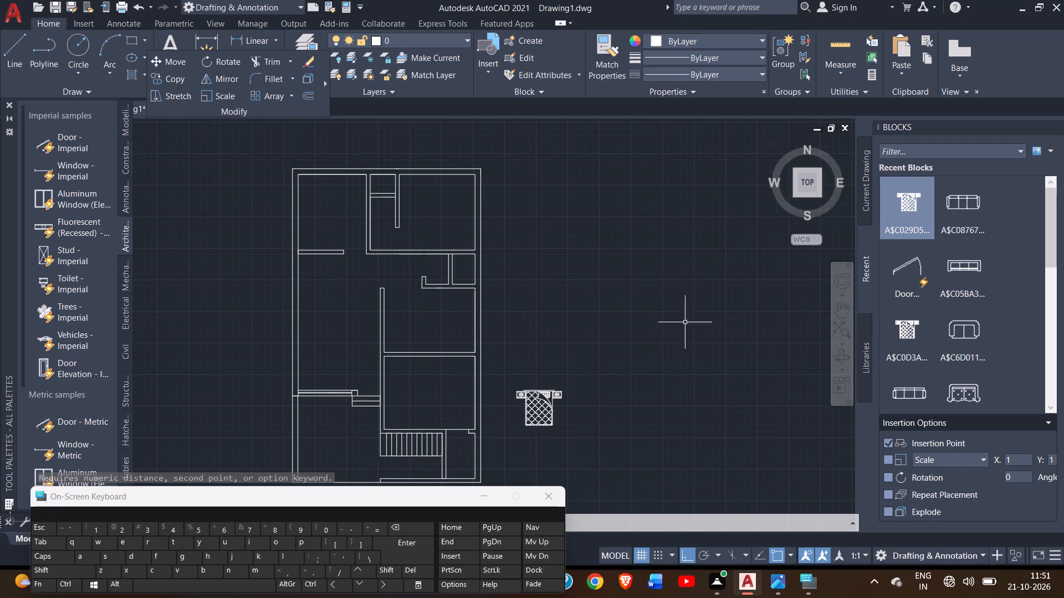
left_click(548, 414)
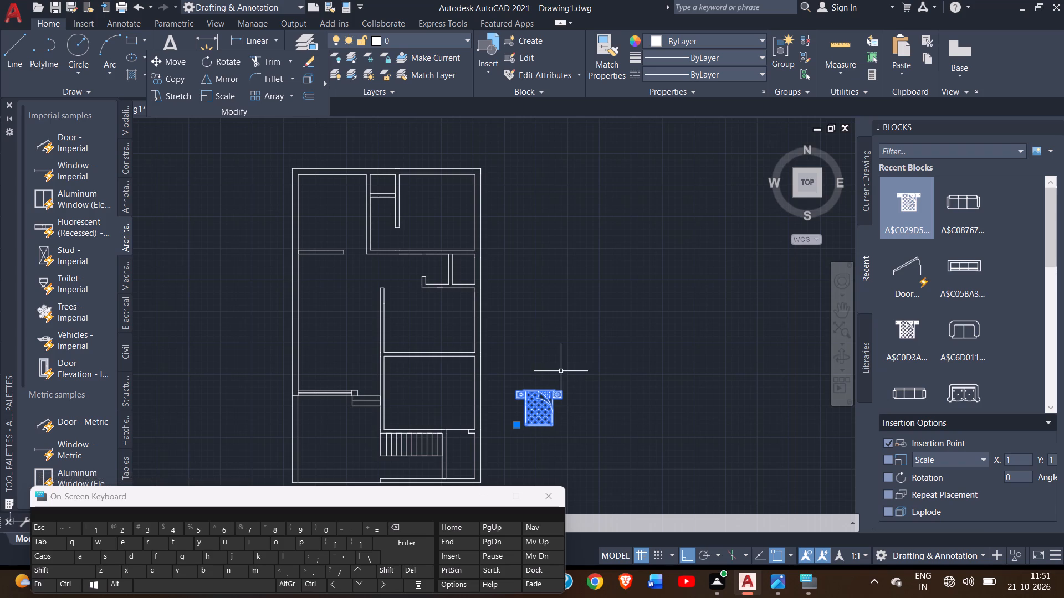
left_click(237, 59)
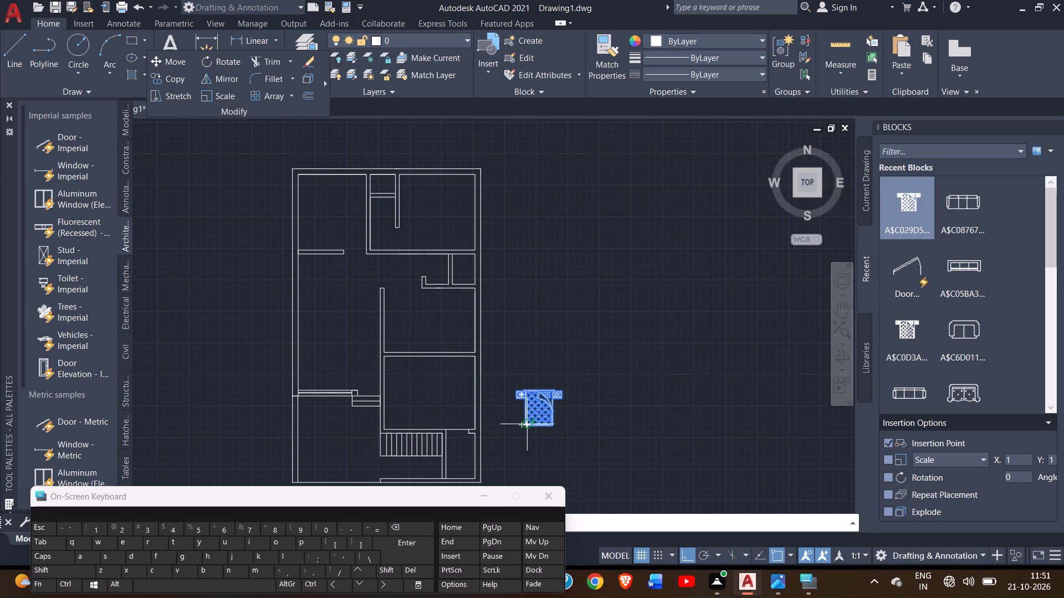
left_click_drag(531, 426, 536, 378)
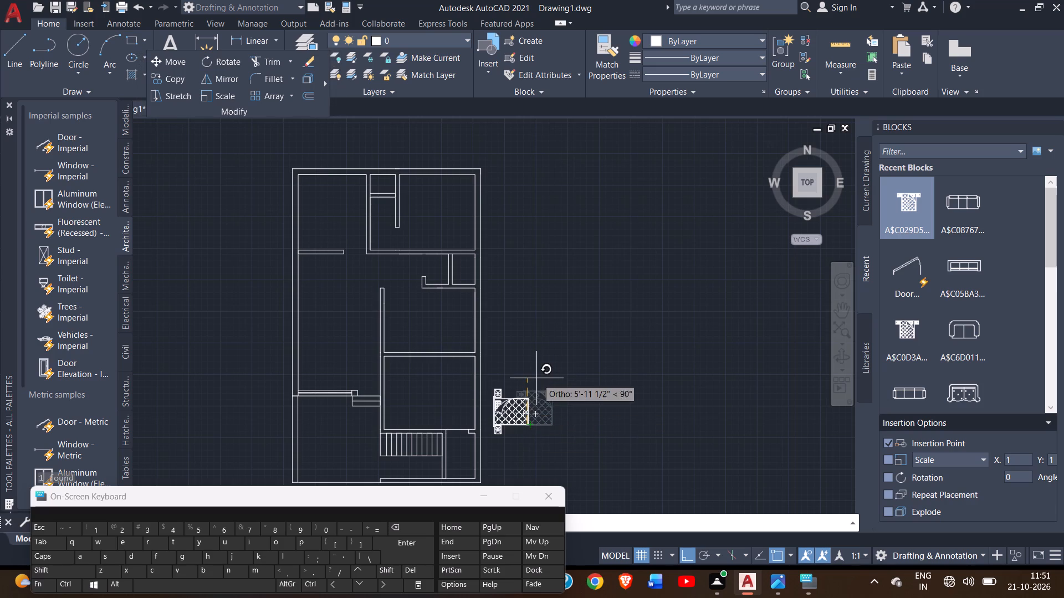
left_click_drag(536, 378, 536, 378)
left_click(536, 378)
Copy the bed block from outside the plan into the northwest bedroom, turning off ortho mode for free placement.
left_click(504, 420)
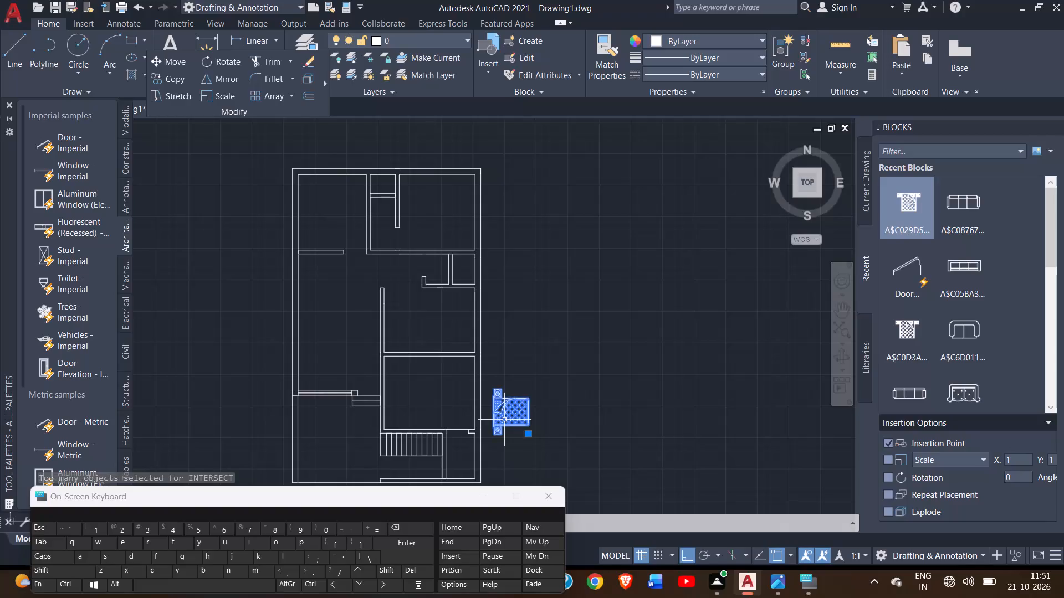
left_click(166, 75)
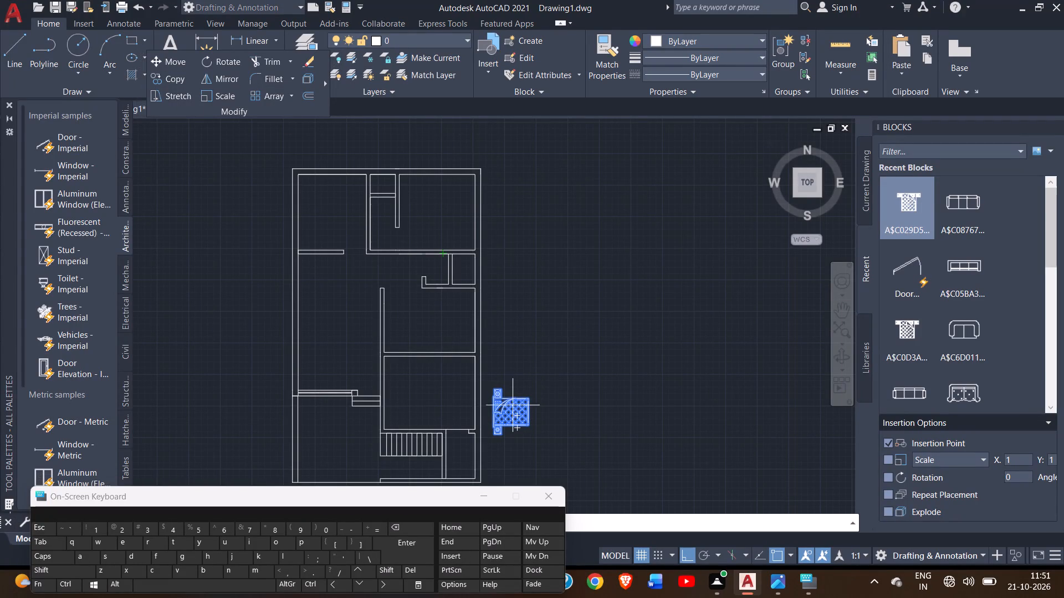
left_click(511, 411)
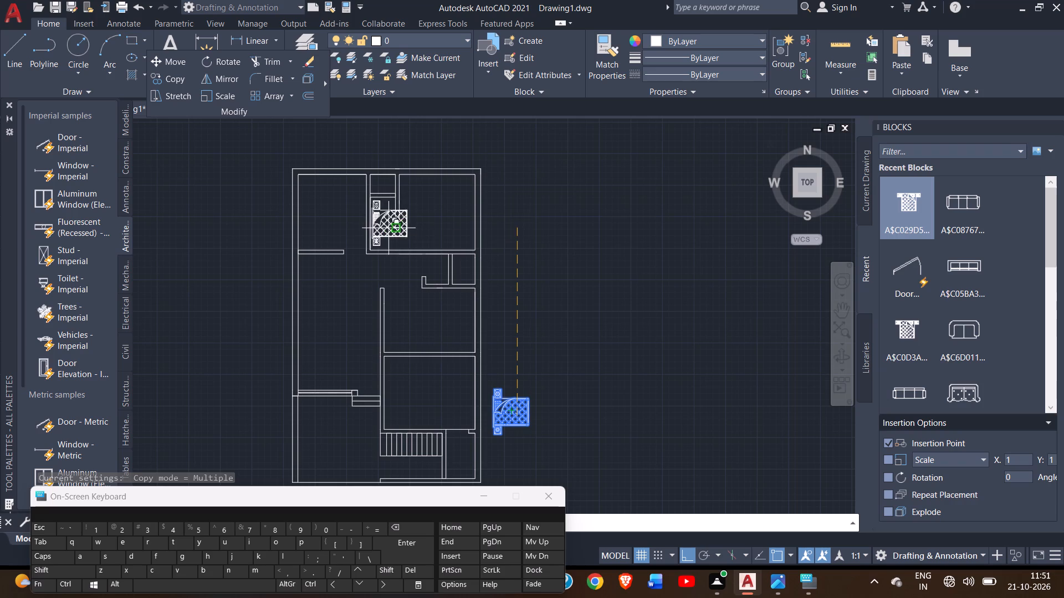
left_click(322, 214)
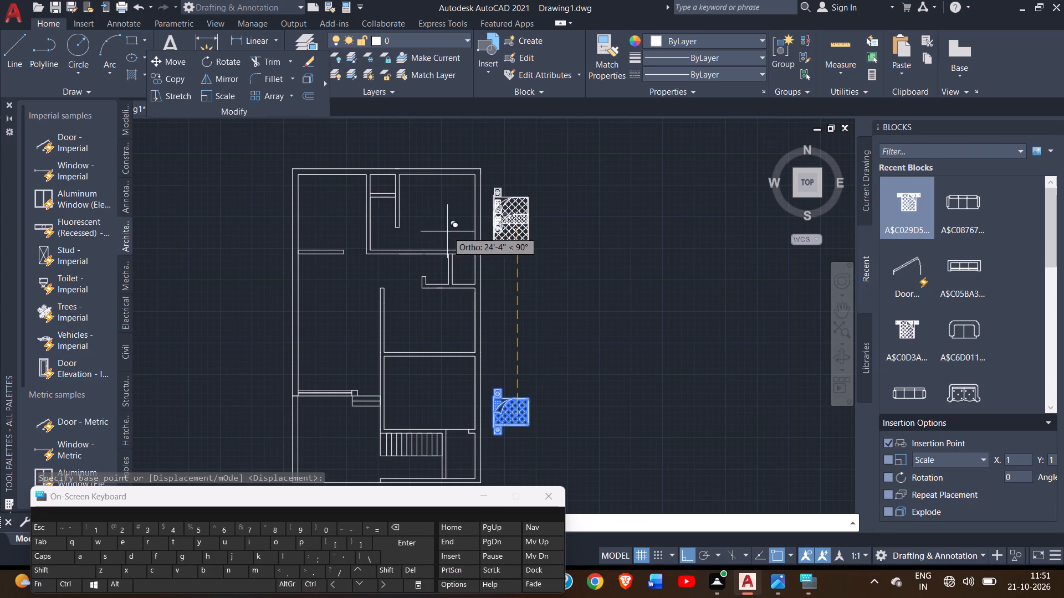
left_click(693, 561)
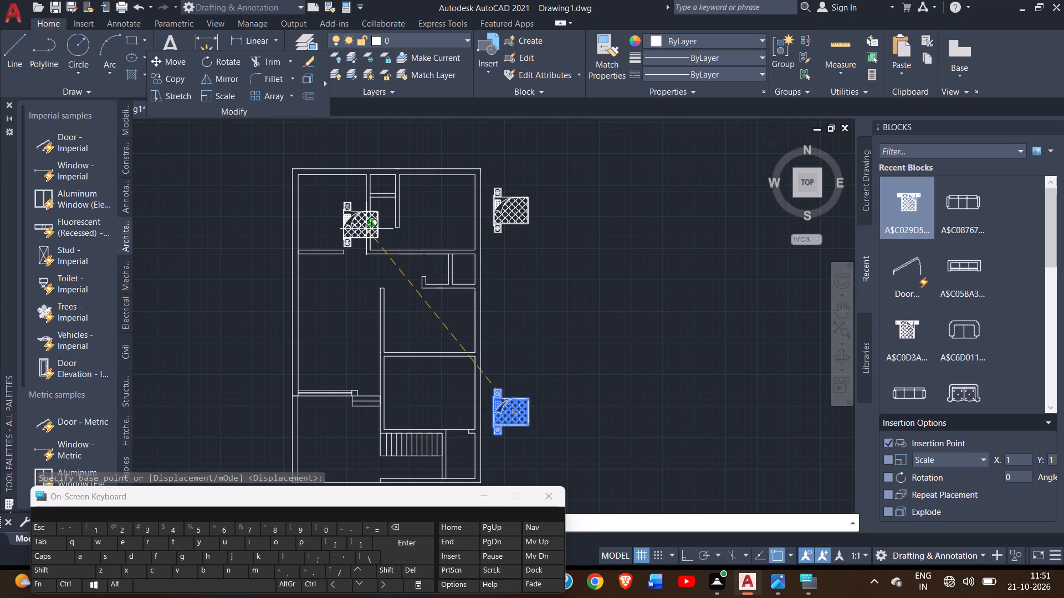
left_click(326, 215)
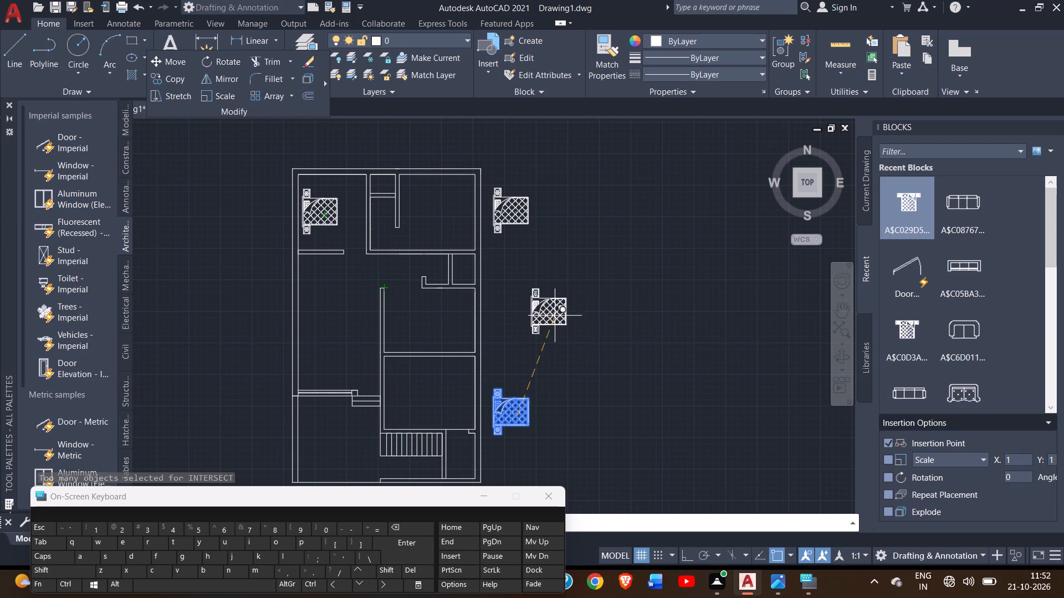
right_click(555, 315)
left_click(566, 317)
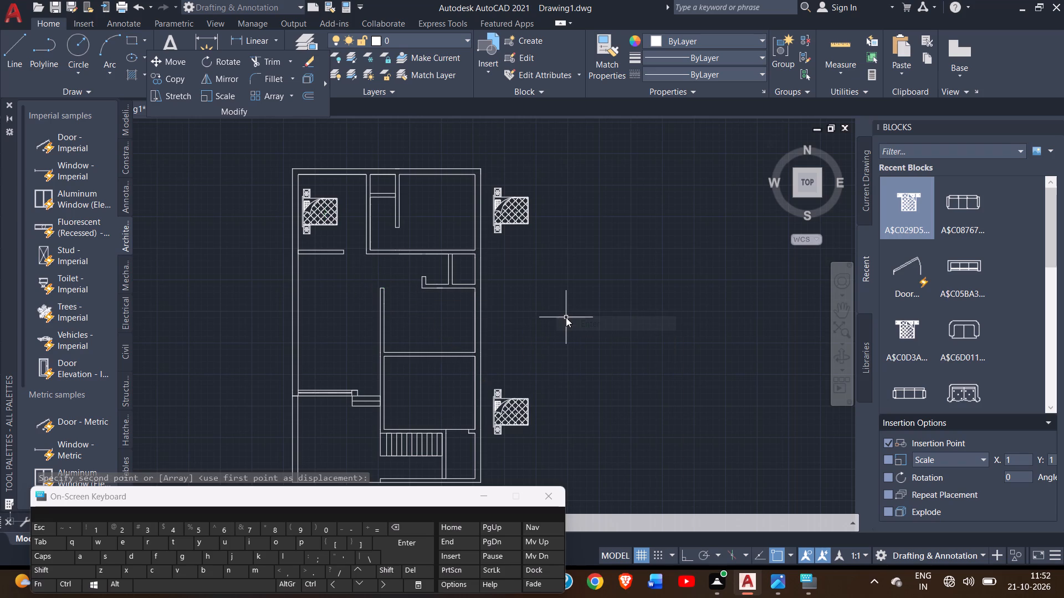
Delete the stray bed copy outside the plan, just east of the northeast bedroom.
left_click(504, 220)
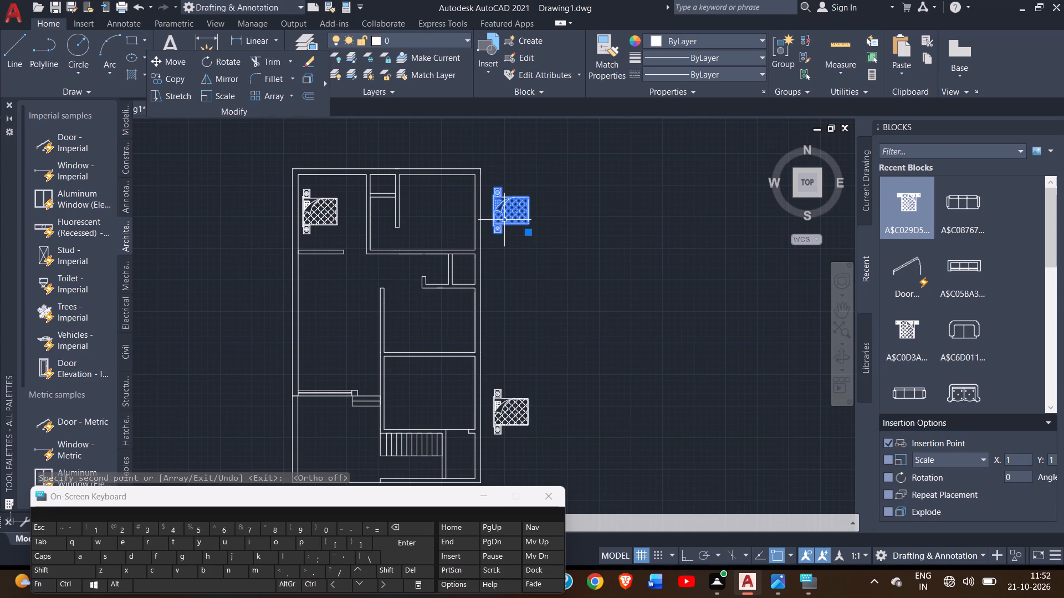
key("Delete")
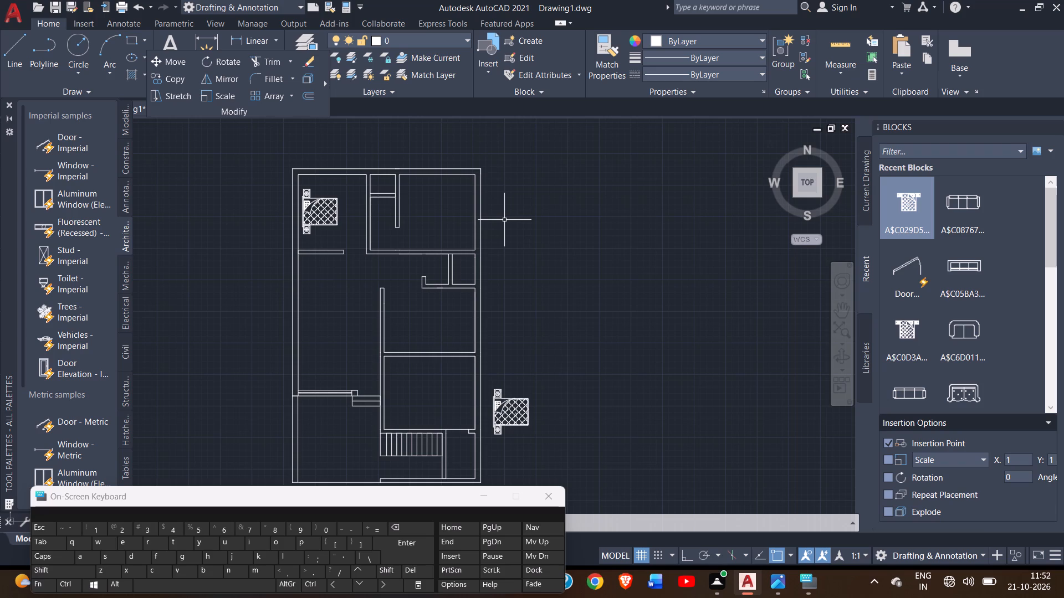
Rotate the bed block outside the plan a quarter turn clockwise about its mattress's lower-right corner, so the headboard faces north.
left_click(521, 399)
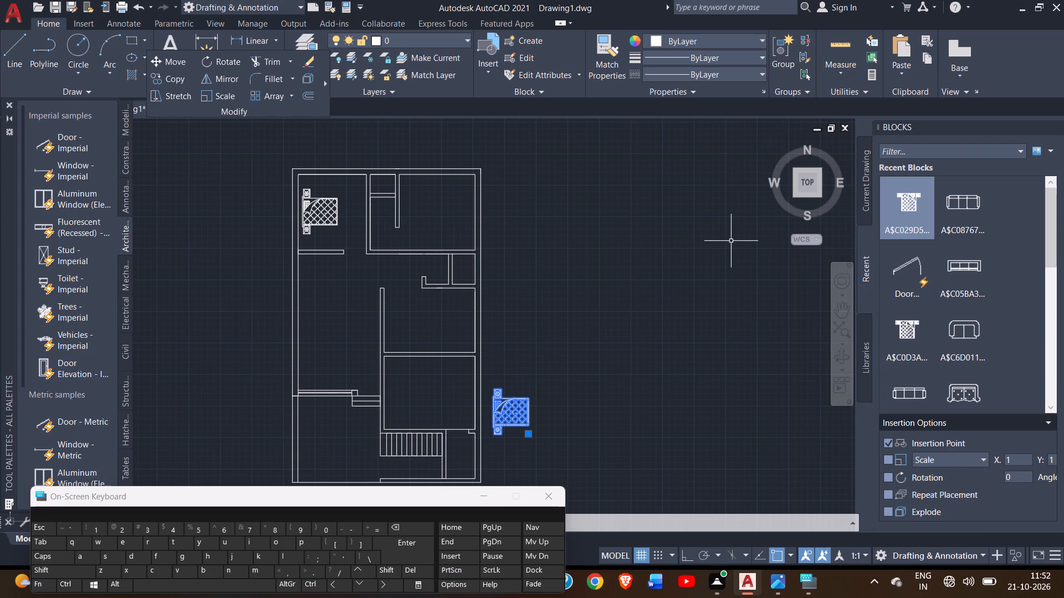
scroll(731, 241, "down", 1, "ctrl")
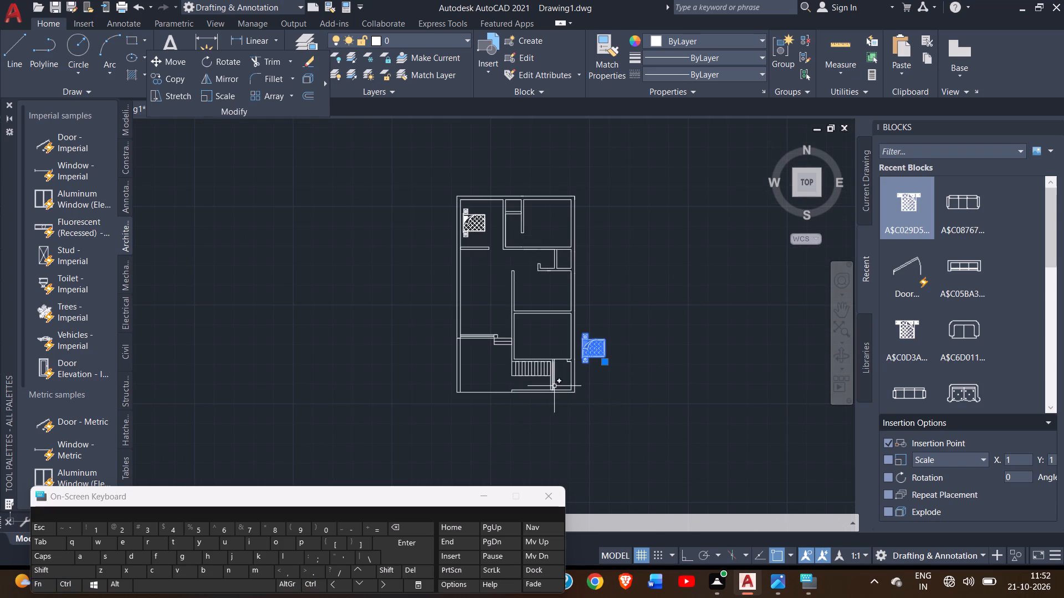
scroll(554, 386, "up", 2, "ctrl")
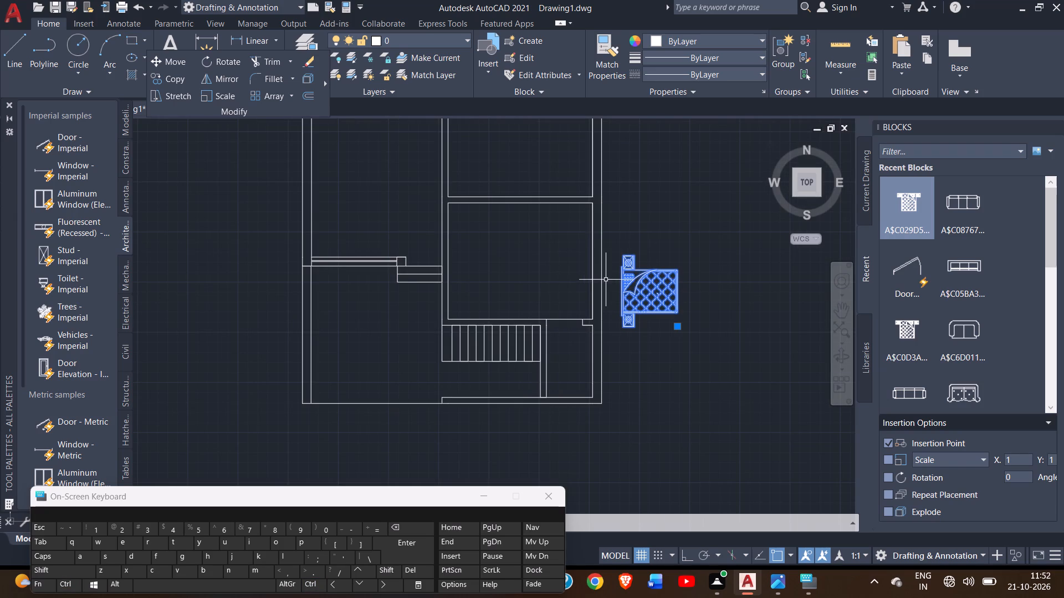
left_click(199, 67)
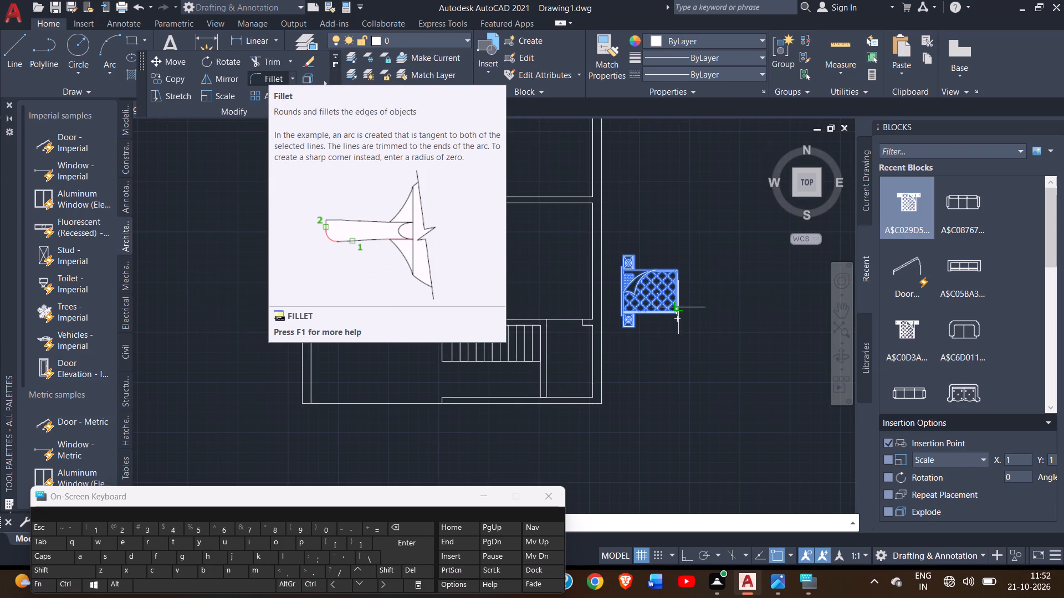
left_click(679, 310)
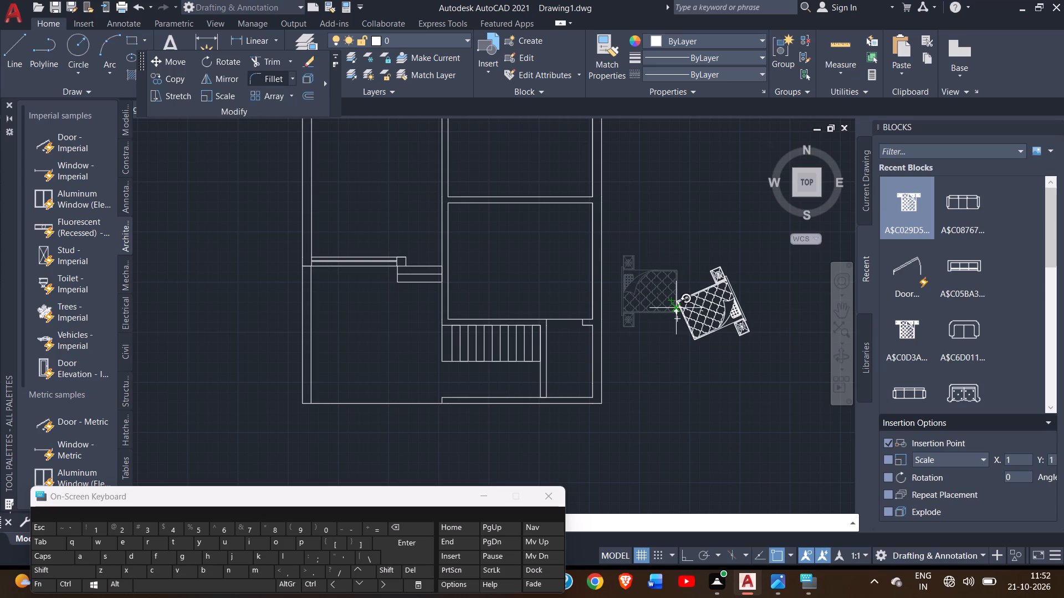
left_click(680, 314)
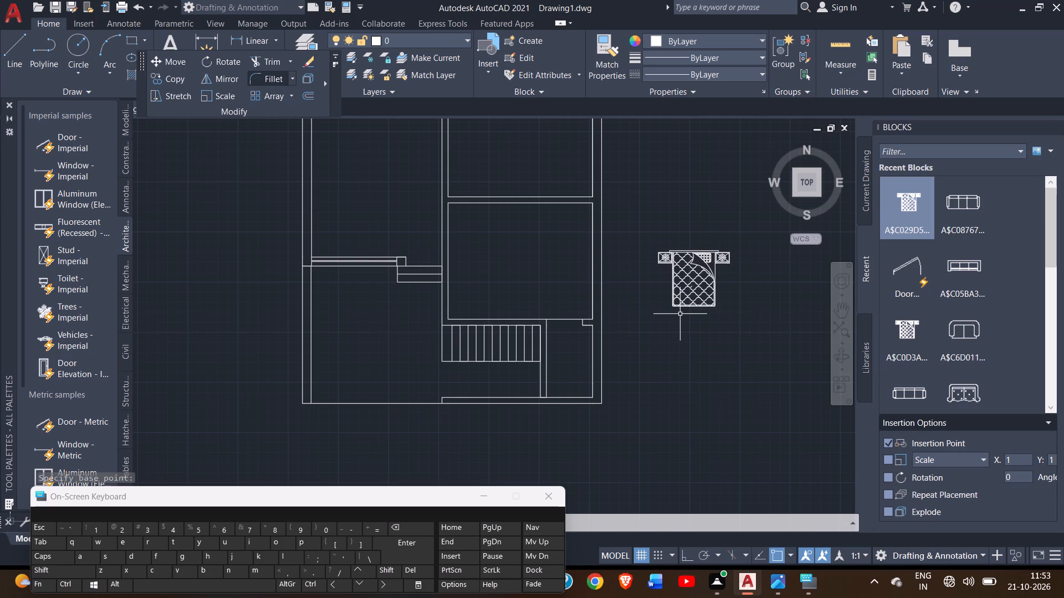
Copy the rotated bed block into the bedroom just north of the staircase, with its headboard near the north wall.
scroll(696, 232, "down", 2, "ctrl")
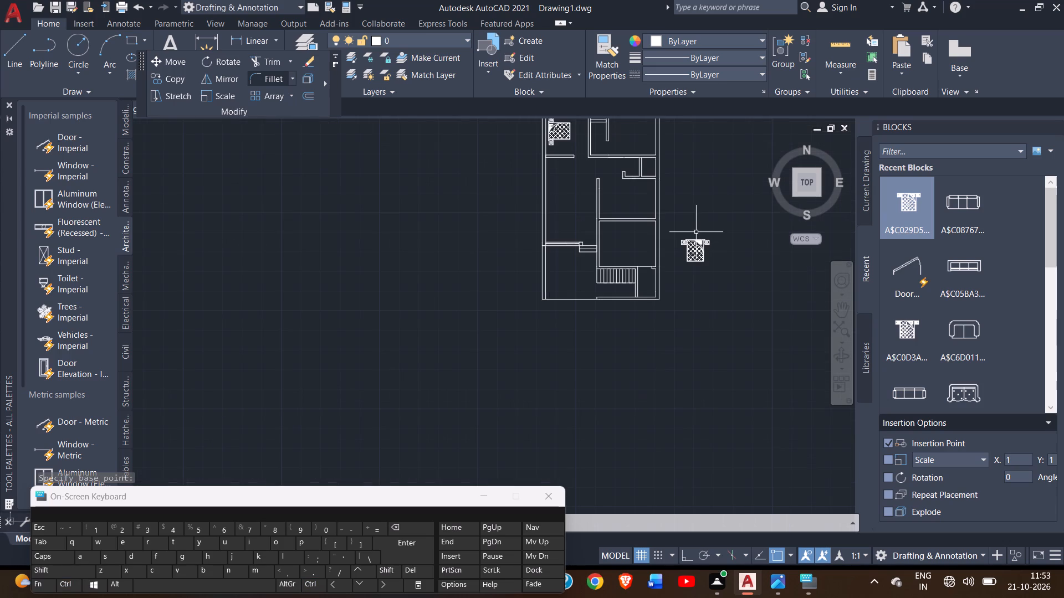
left_click(694, 251)
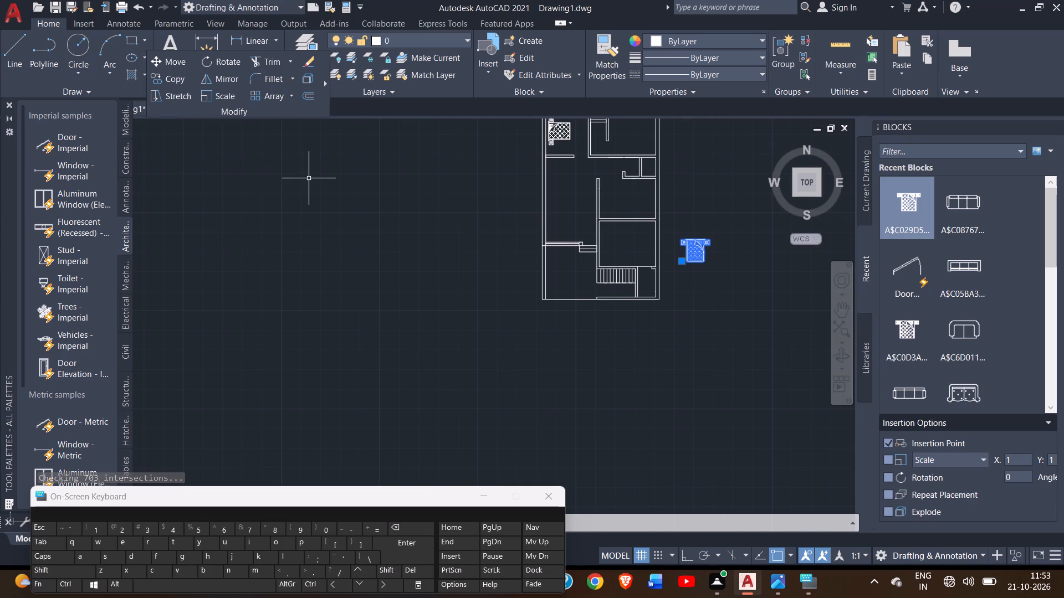
scroll(708, 215, "up", 3, "ctrl")
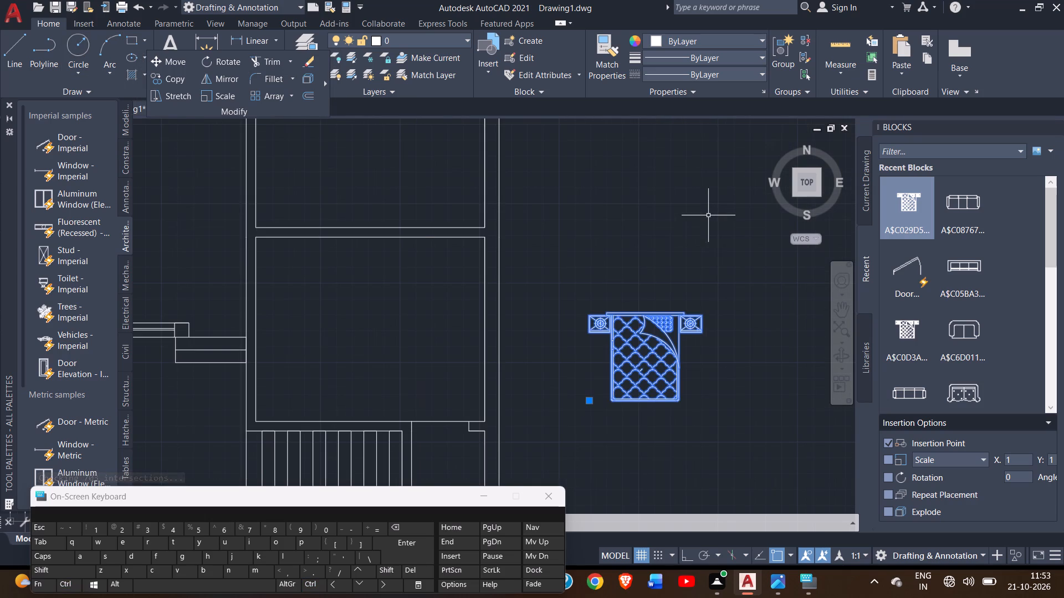
scroll(708, 215, "down", 1, "ctrl")
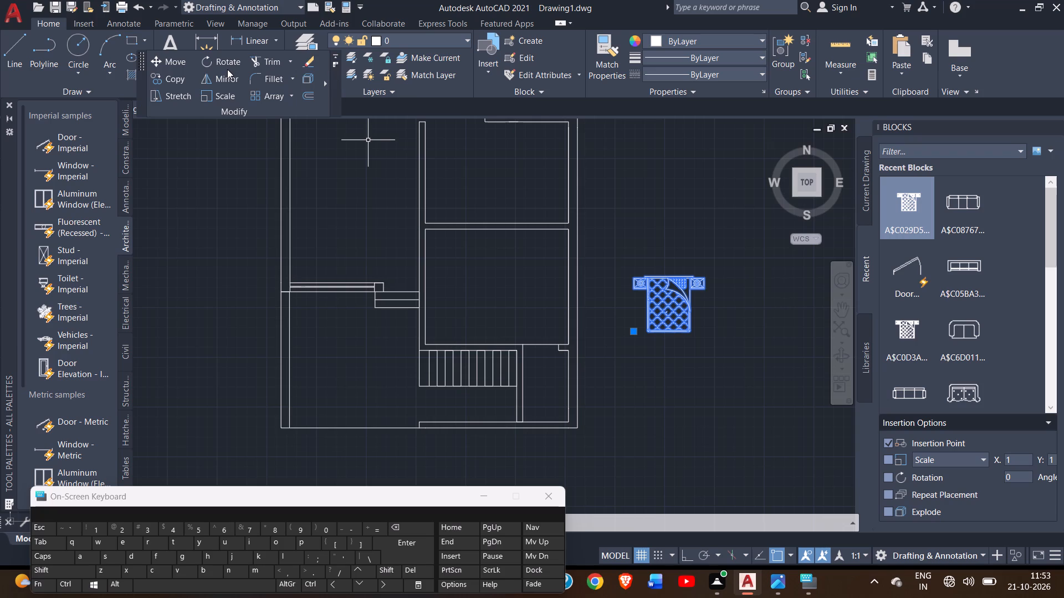
left_click(181, 85)
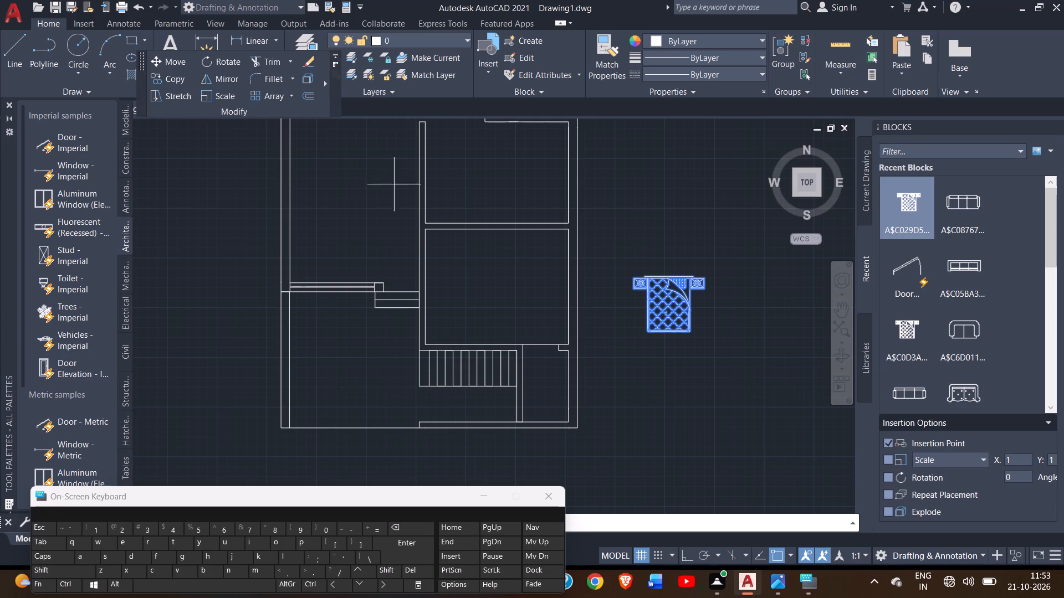
left_click(664, 313)
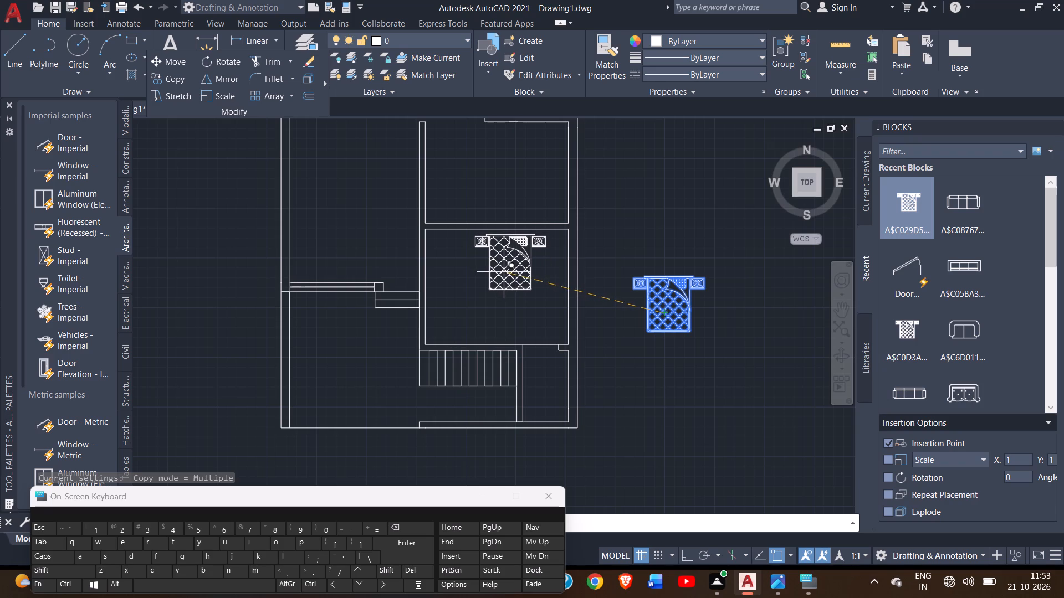
left_click(504, 272)
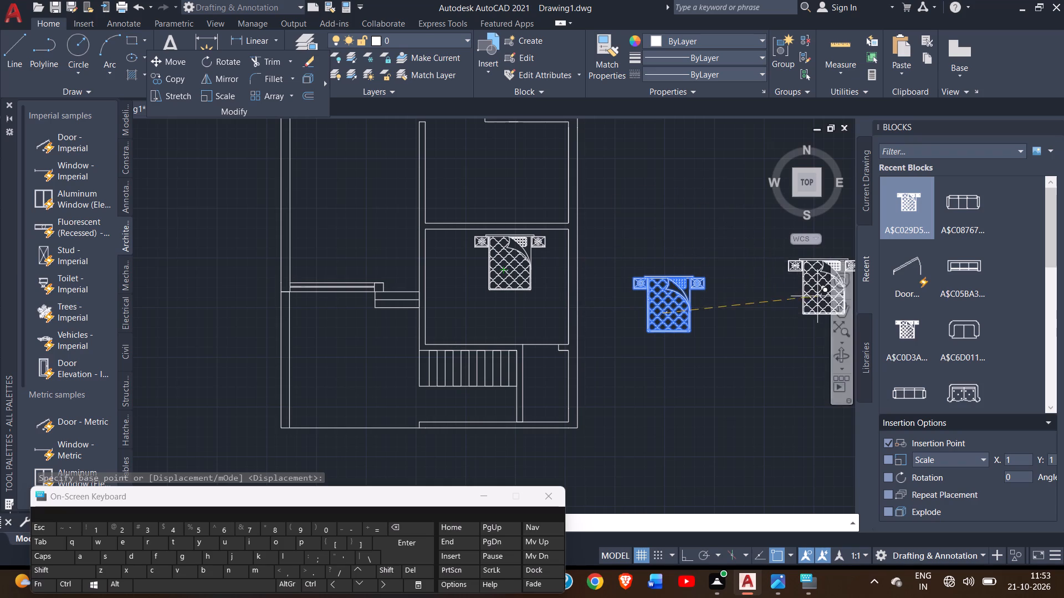
Copy the north-facing bed block from outside the plan into the northeast bedroom and end the copy command.
left_click(834, 311)
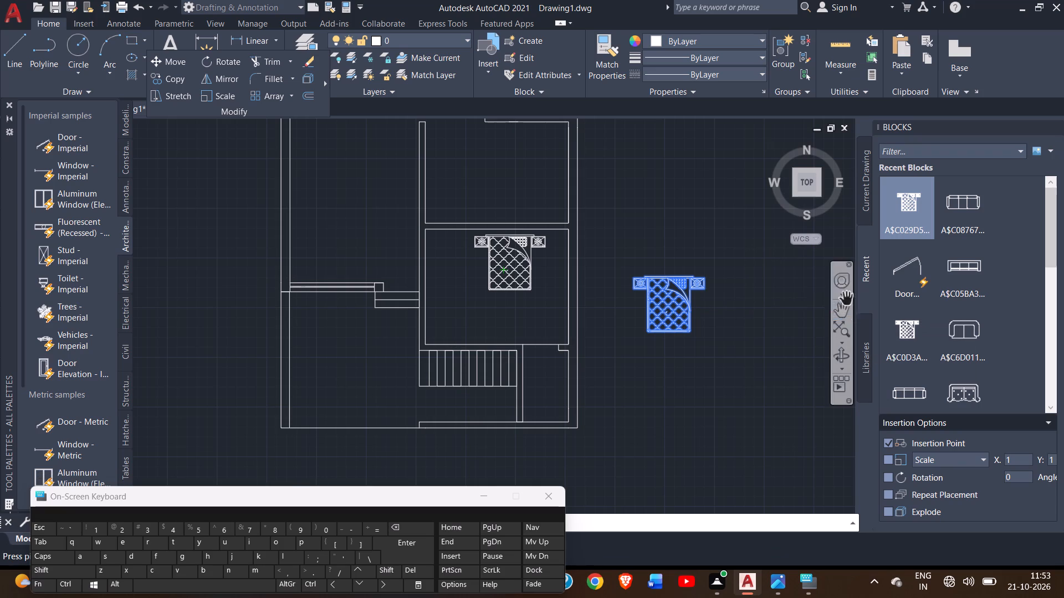
left_click_drag(716, 262, 731, 376)
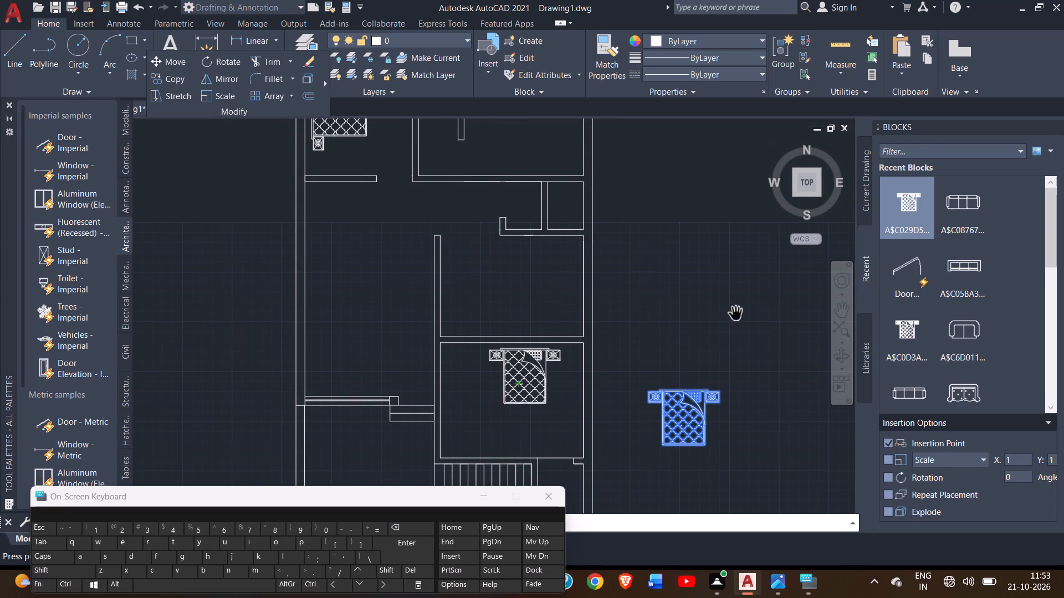
left_click_drag(738, 300, 738, 324)
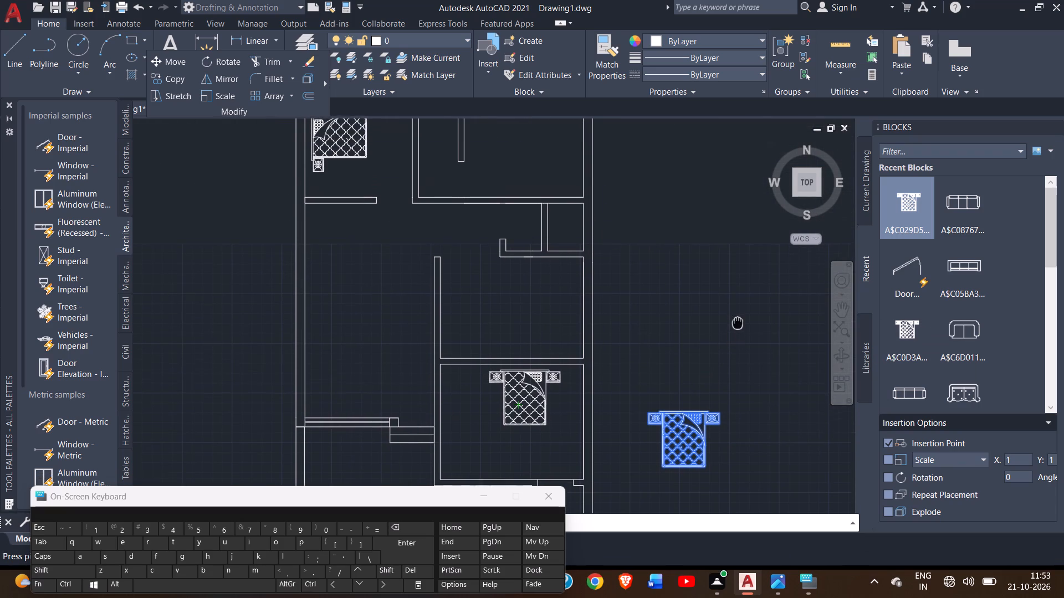
left_click_drag(738, 324, 743, 353)
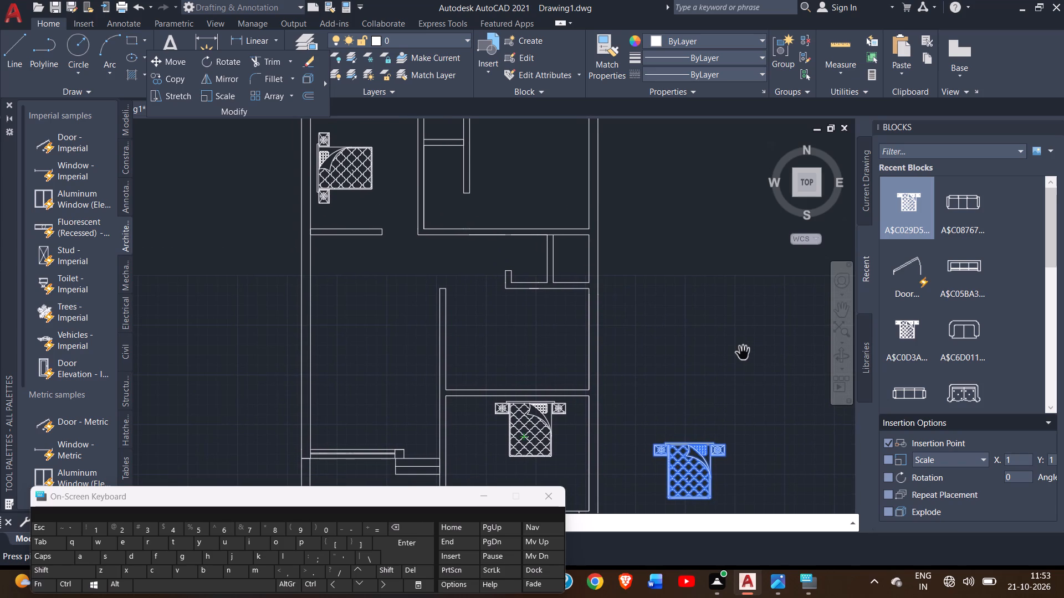
scroll(461, 371, "right", 20)
scroll(461, 371, "right", 4)
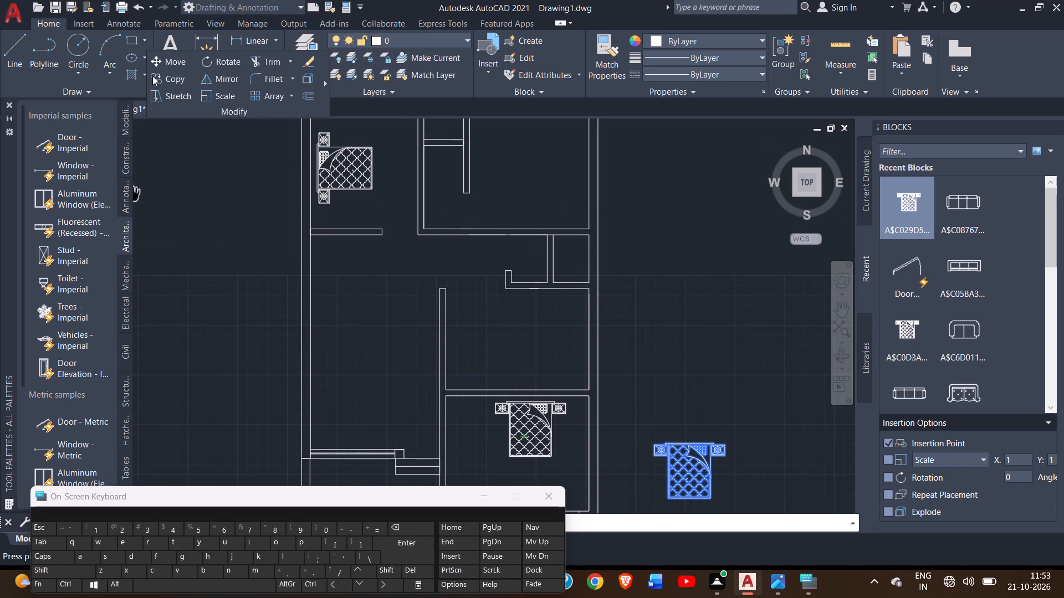
left_click(155, 79)
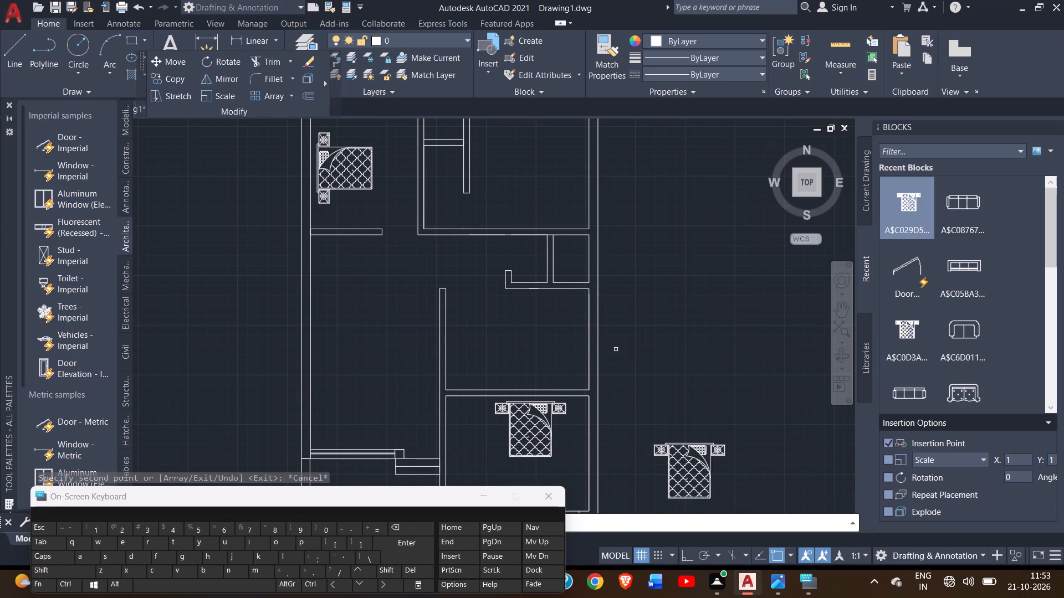
left_click(687, 475)
right_click(687, 475)
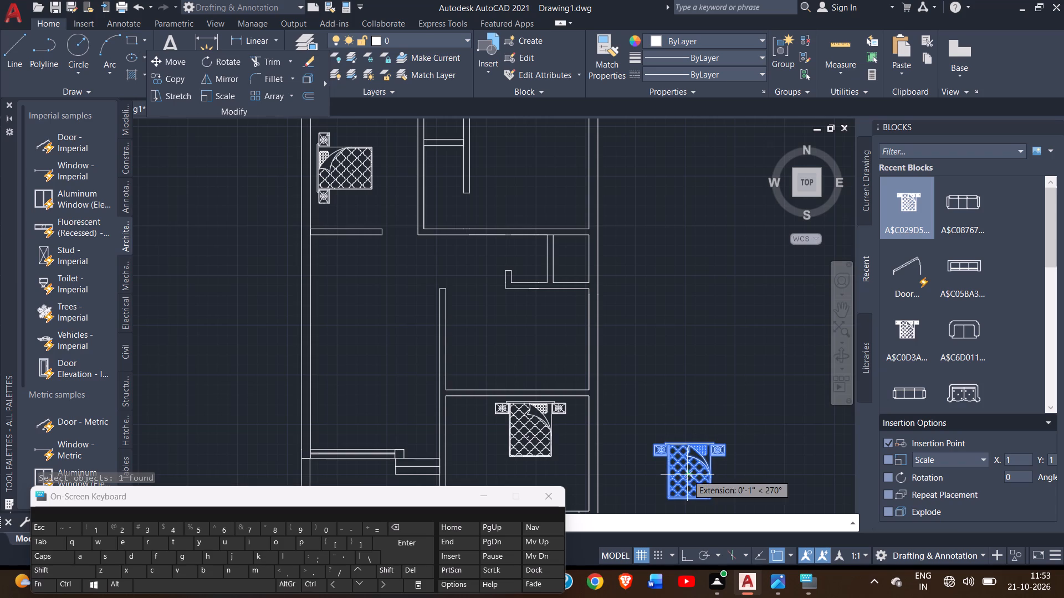
left_click(687, 475)
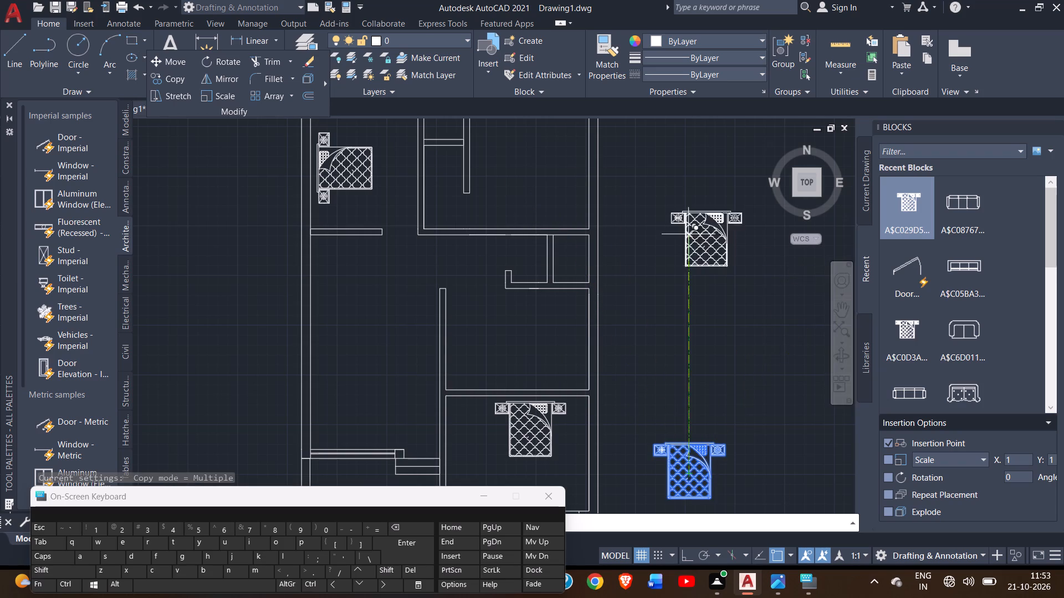
left_click(541, 153)
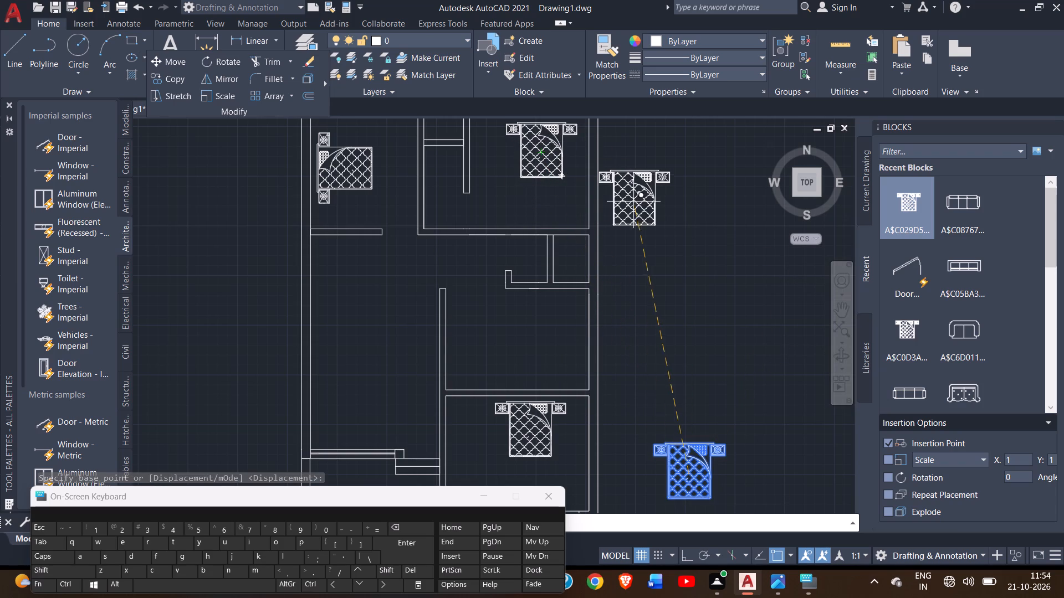
right_click(640, 204)
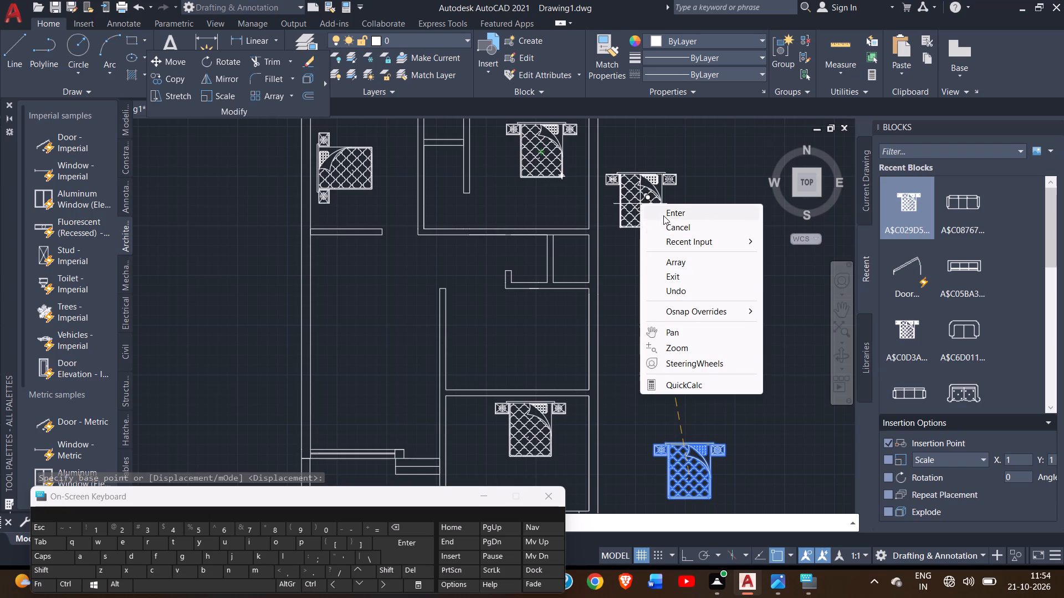
left_click(663, 215)
Reposition the bed block in the northeast bedroom with the Move command.
left_click(847, 316)
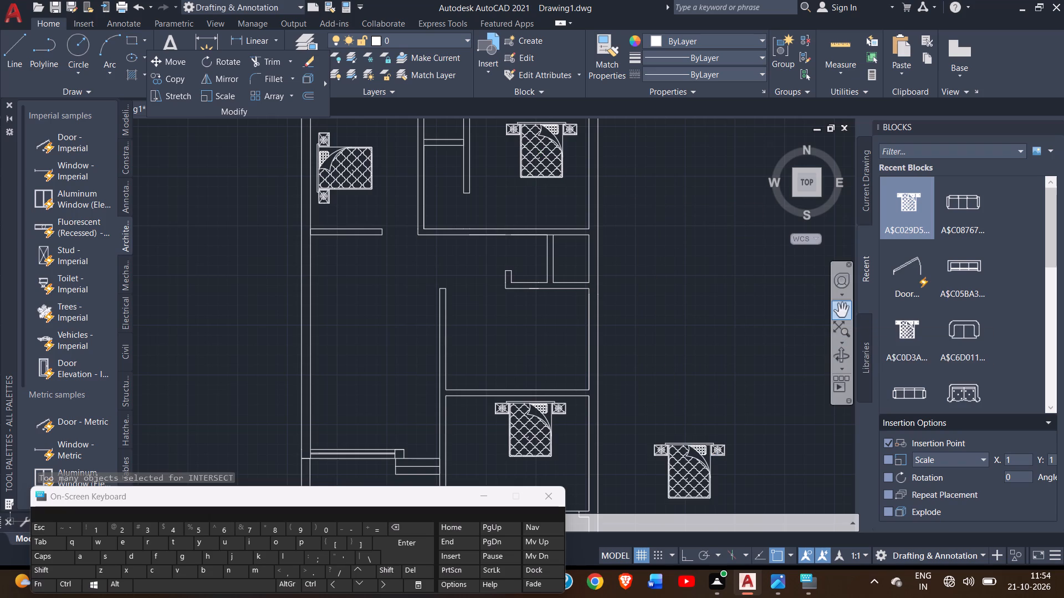
left_click_drag(706, 255, 712, 326)
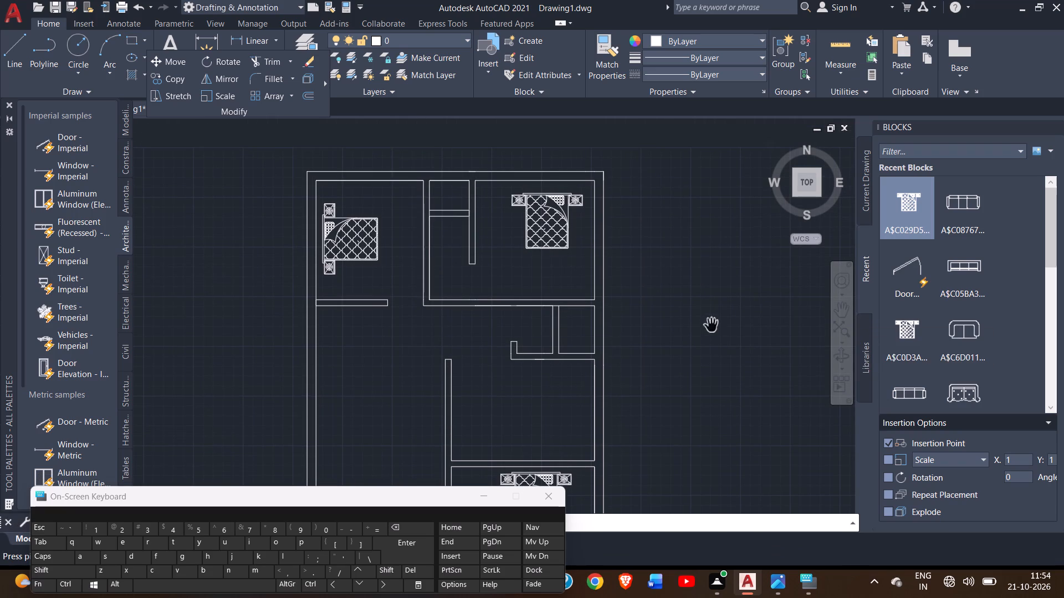
left_click(551, 220)
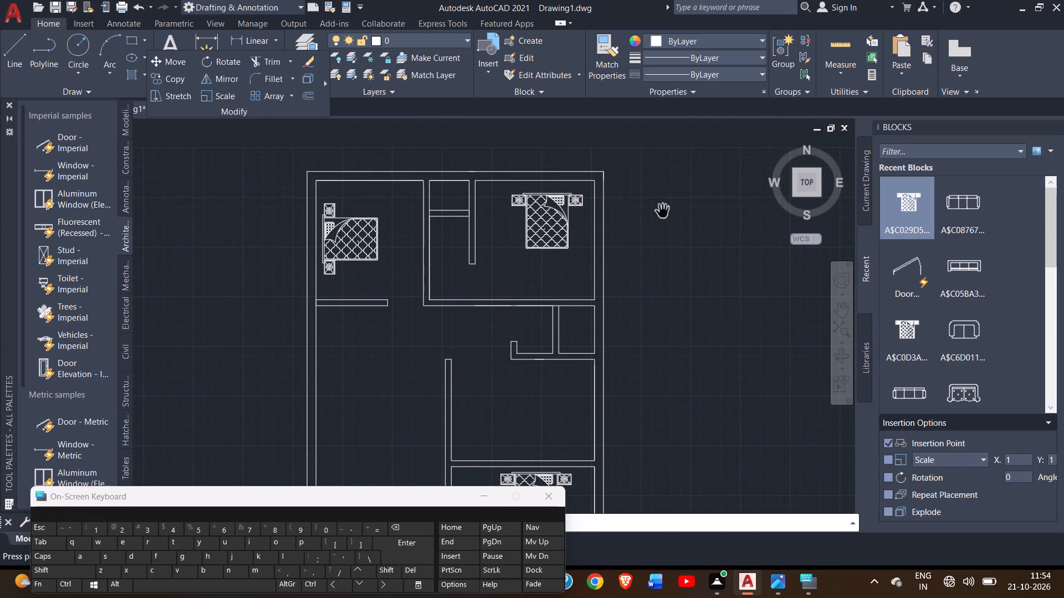
right_click(663, 212)
left_click(680, 223)
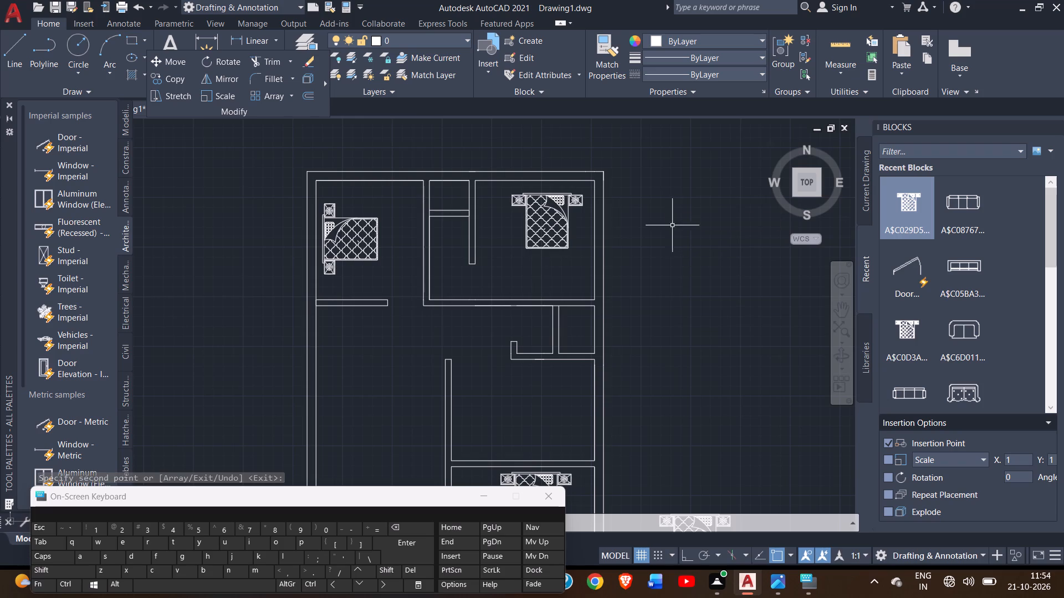
left_click(548, 224)
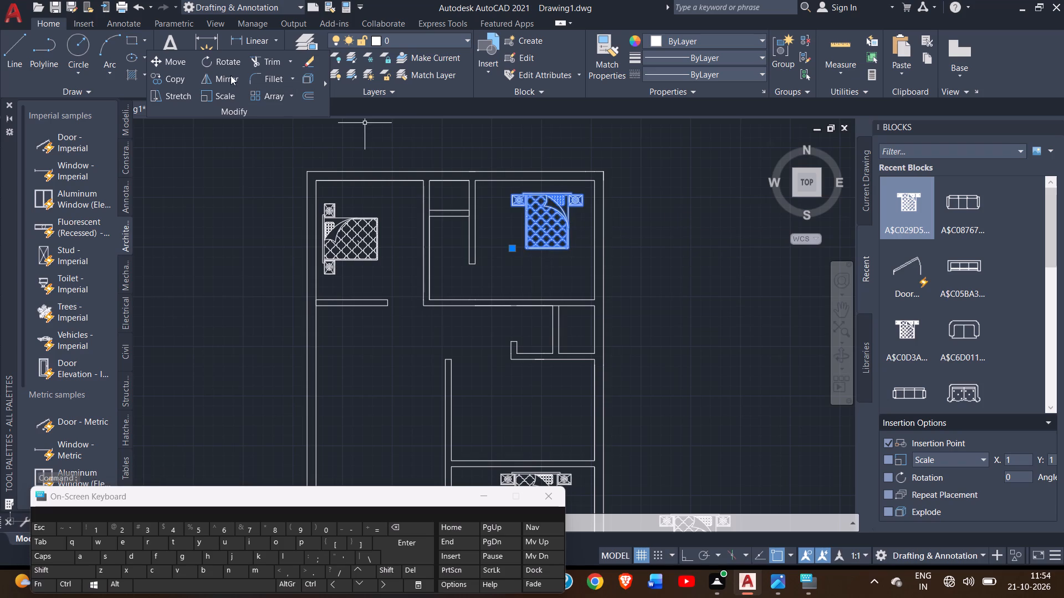
left_click(180, 66)
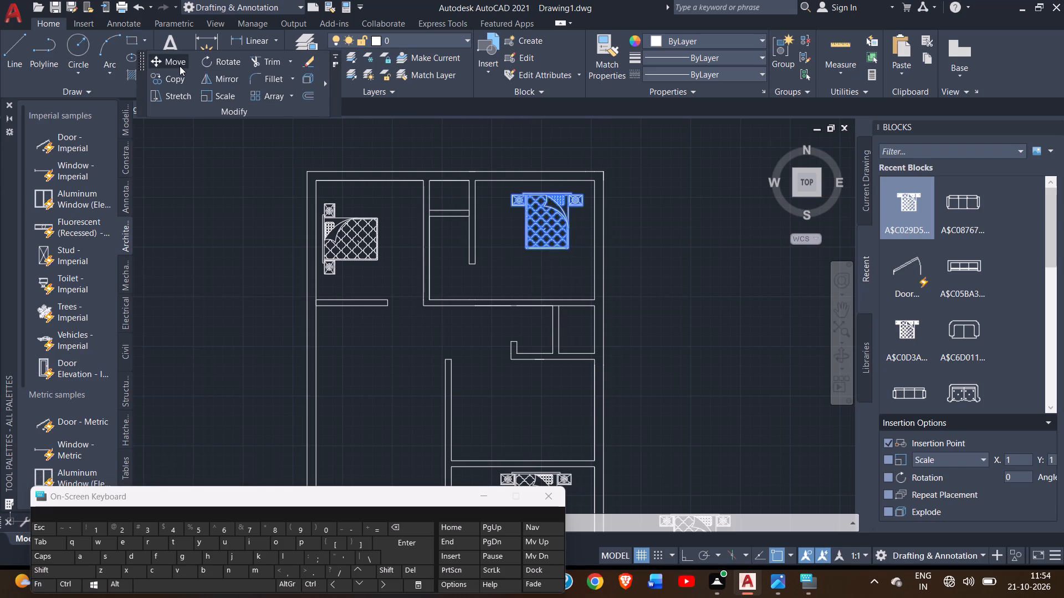
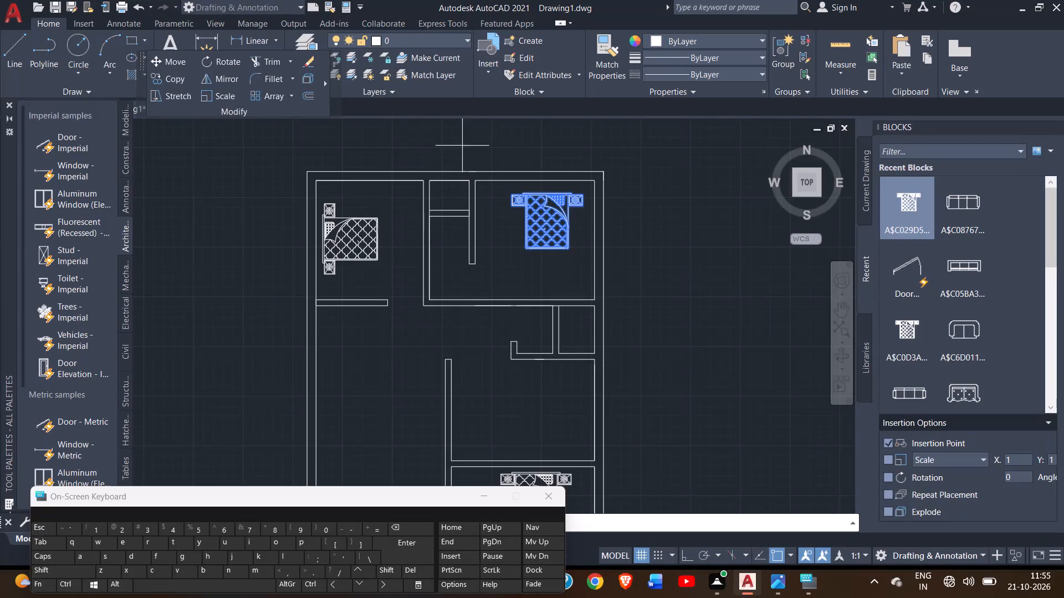
Move the double bed block in the upper-right bedroom slightly closer to the room's top wall.
left_click(543, 226)
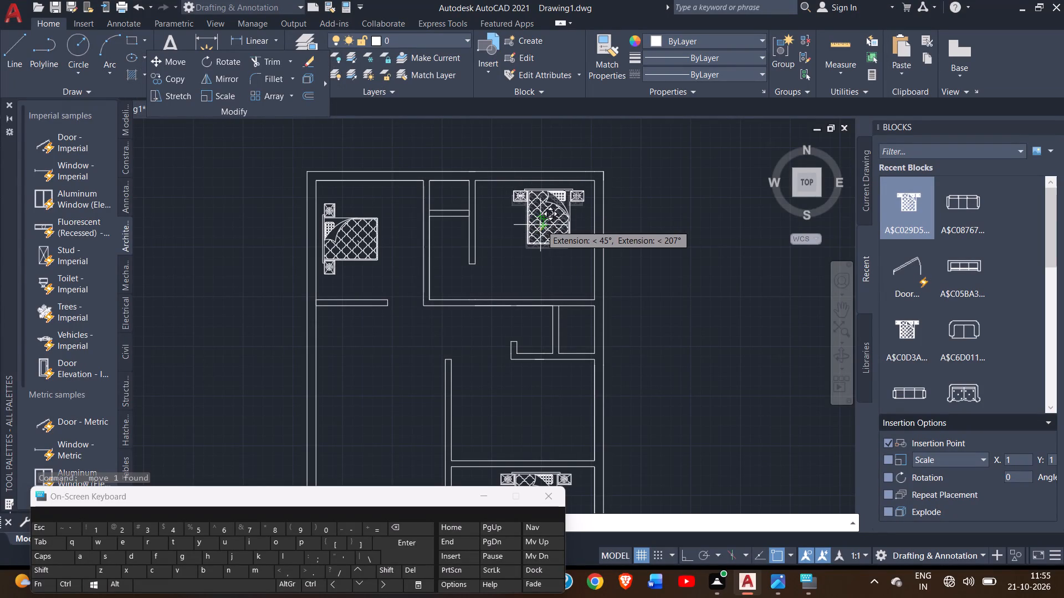
left_click(540, 225)
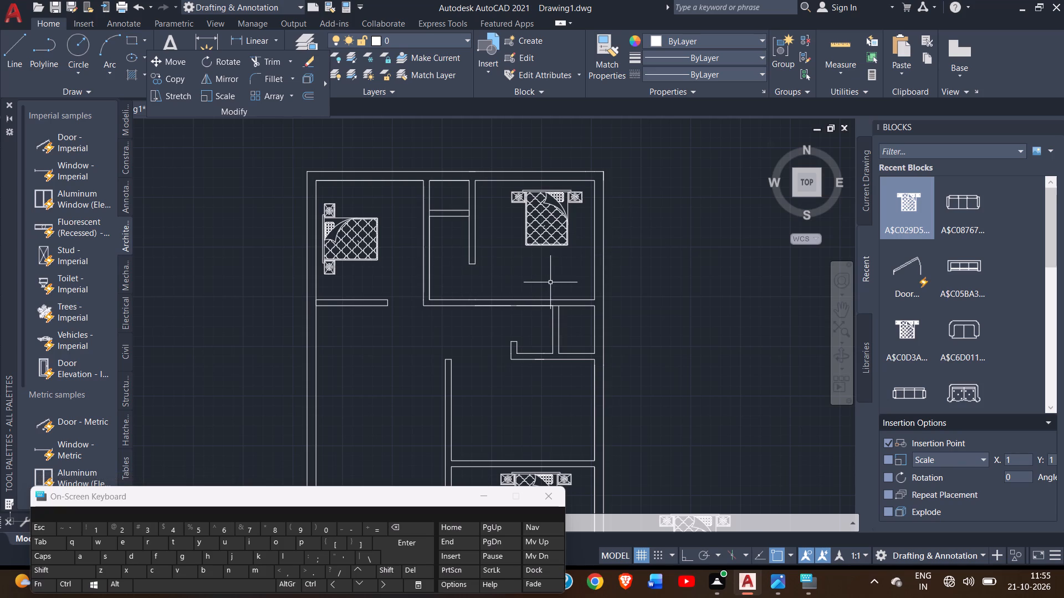
Examine the floor plan and the placement of the bed blocks in its bedrooms.
left_click(836, 317)
left_click_drag(705, 338, 723, 213)
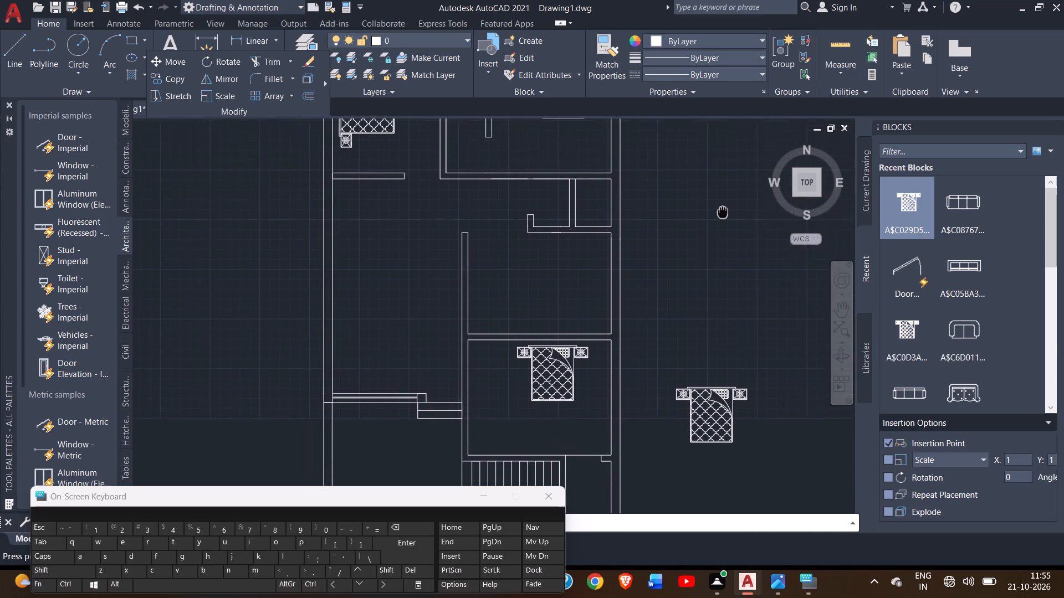
left_click_drag(723, 213, 730, 243)
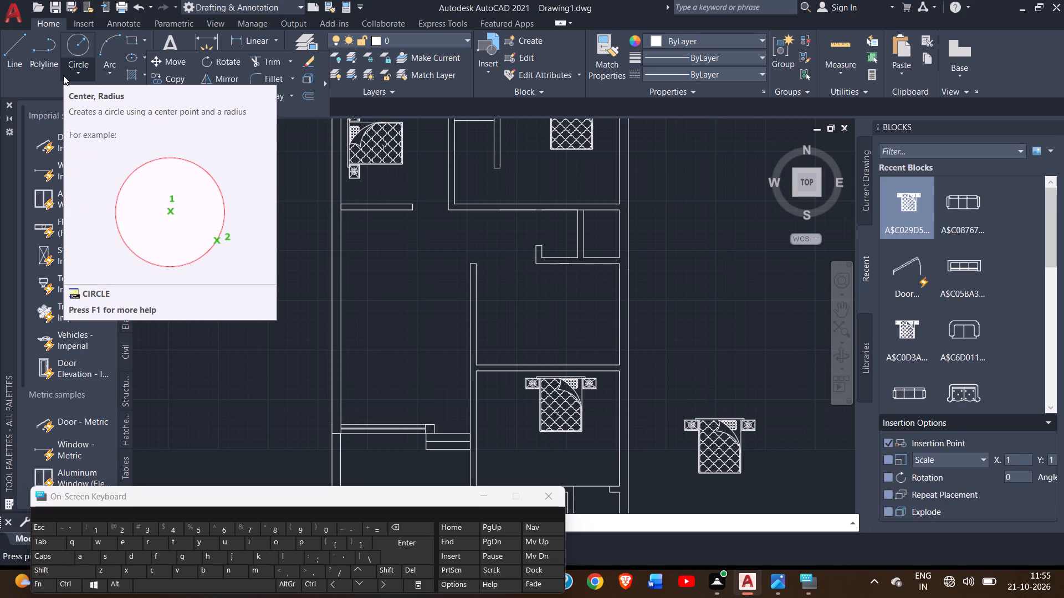
right_click(162, 162)
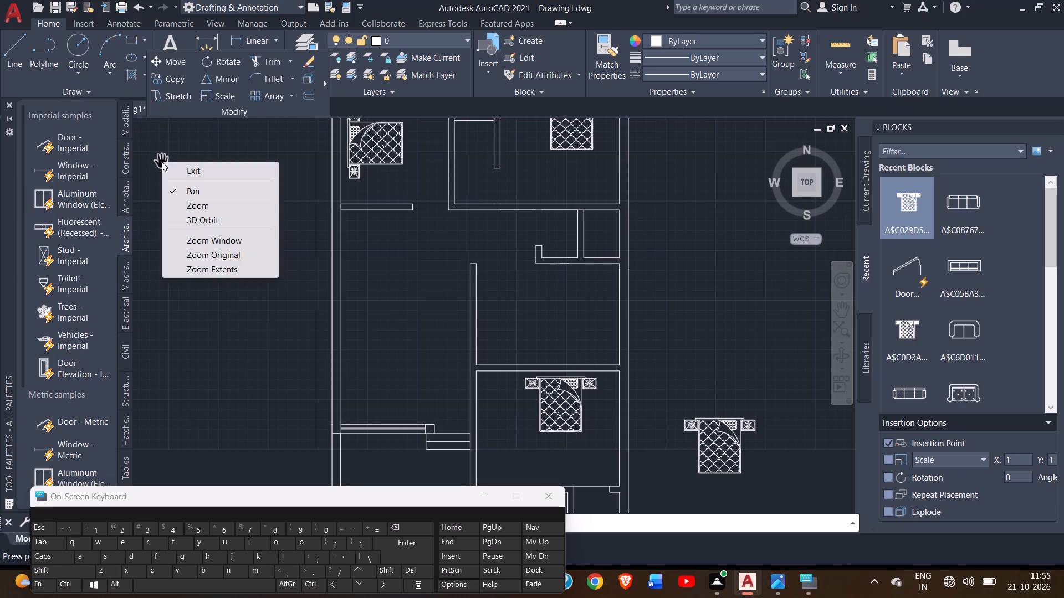
left_click(175, 170)
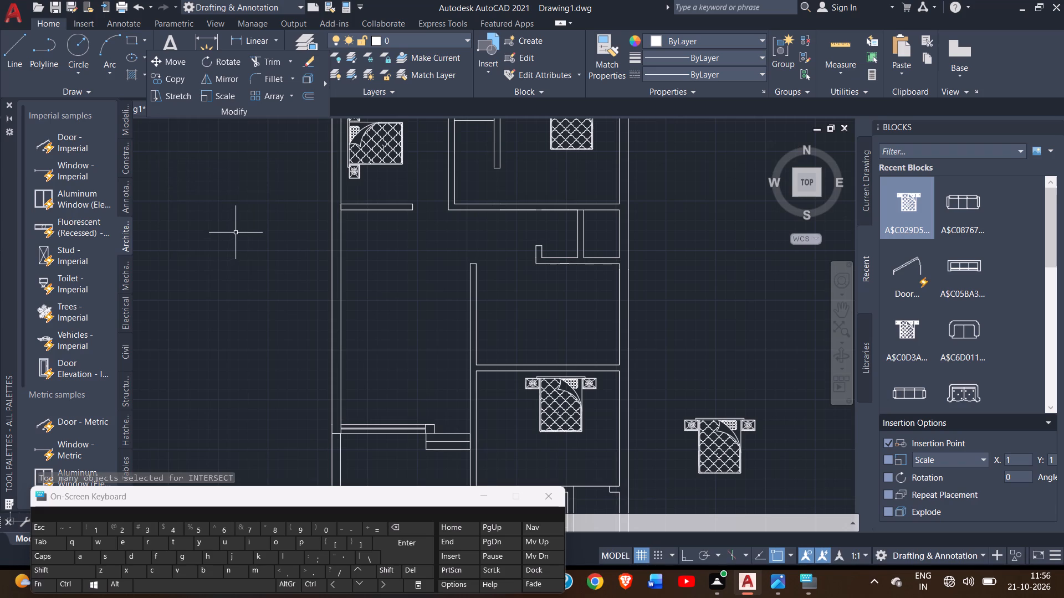
scroll(241, 231, "down", 1, "ctrl")
scroll(241, 231, "up", 1, "ctrl")
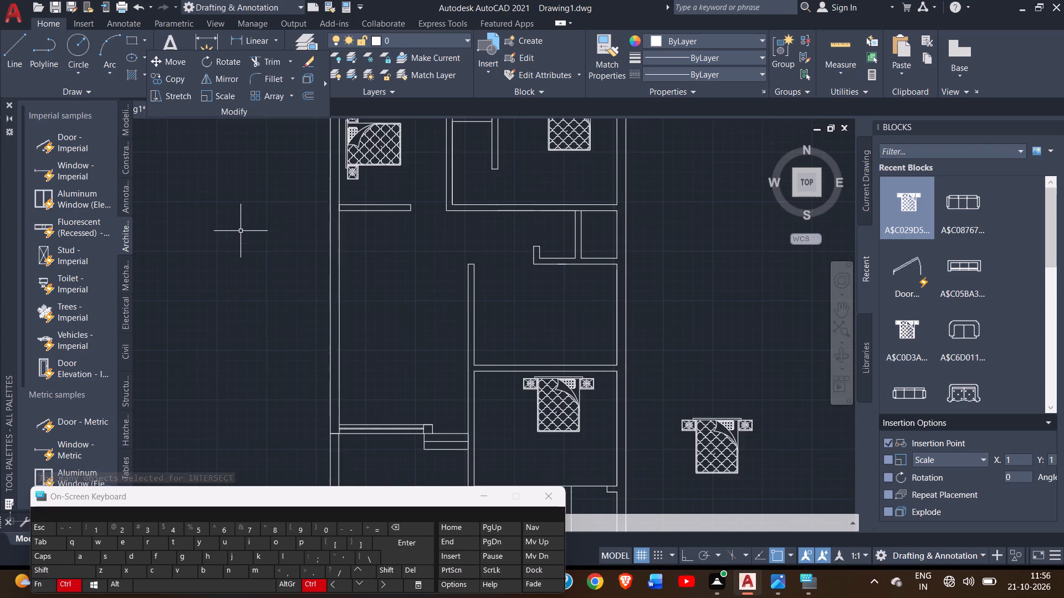
scroll(241, 231, "down", 1, "ctrl")
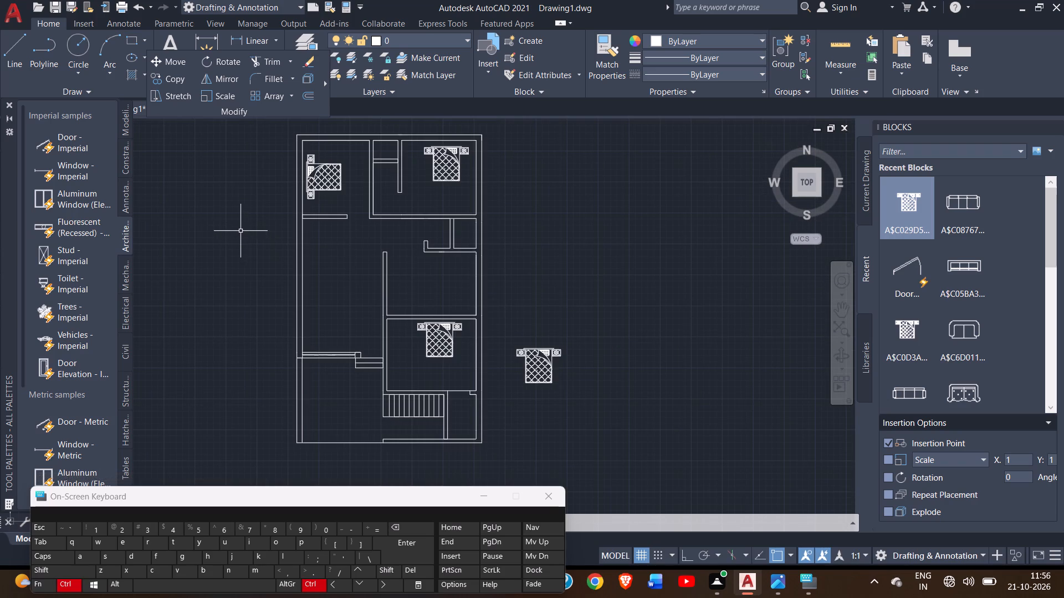
scroll(241, 231, "up", 1)
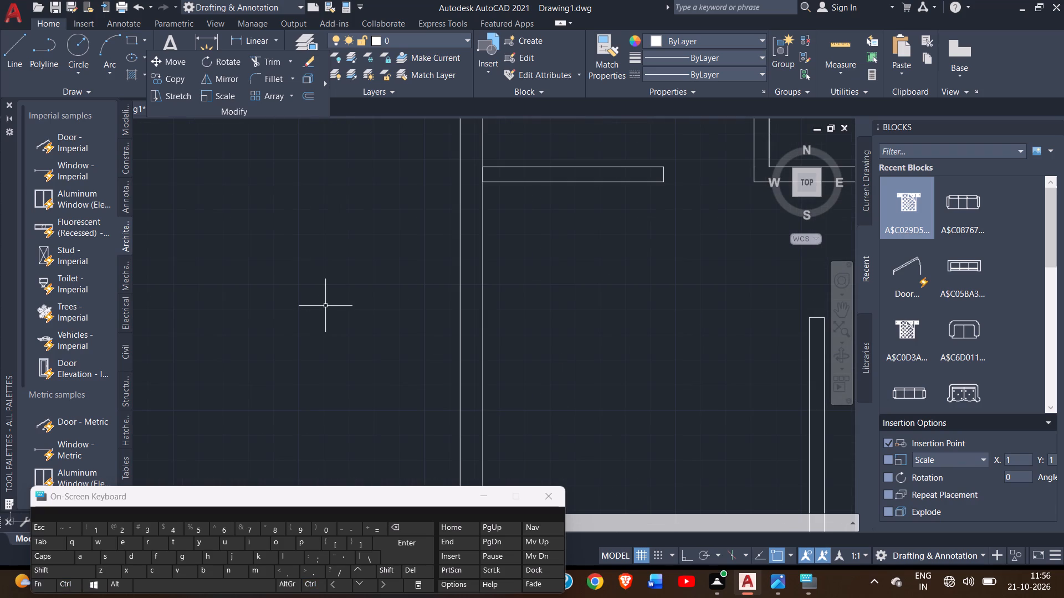
scroll(329, 312, "down", 2, "ctrl")
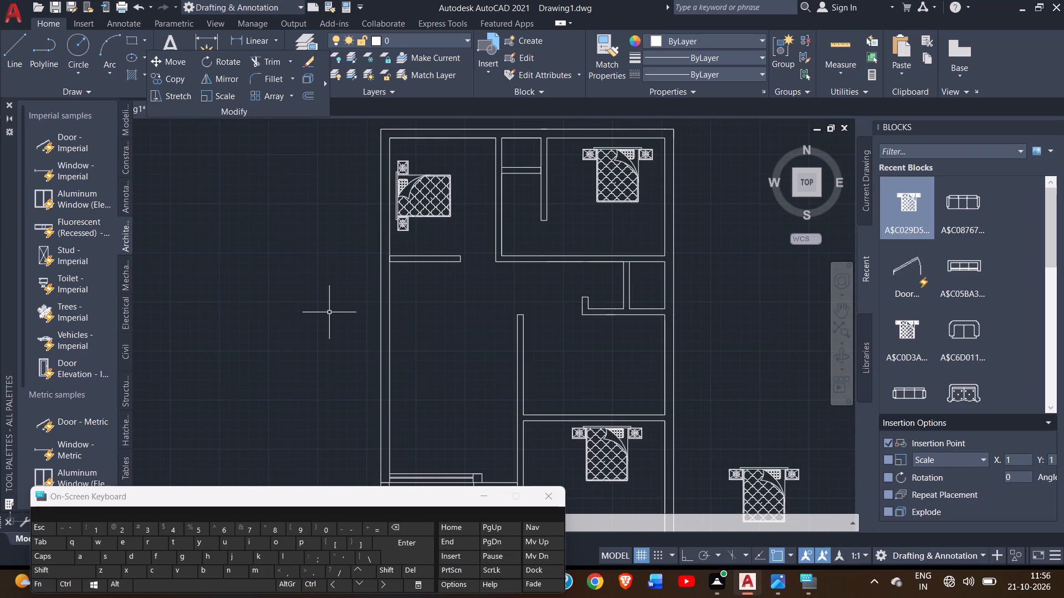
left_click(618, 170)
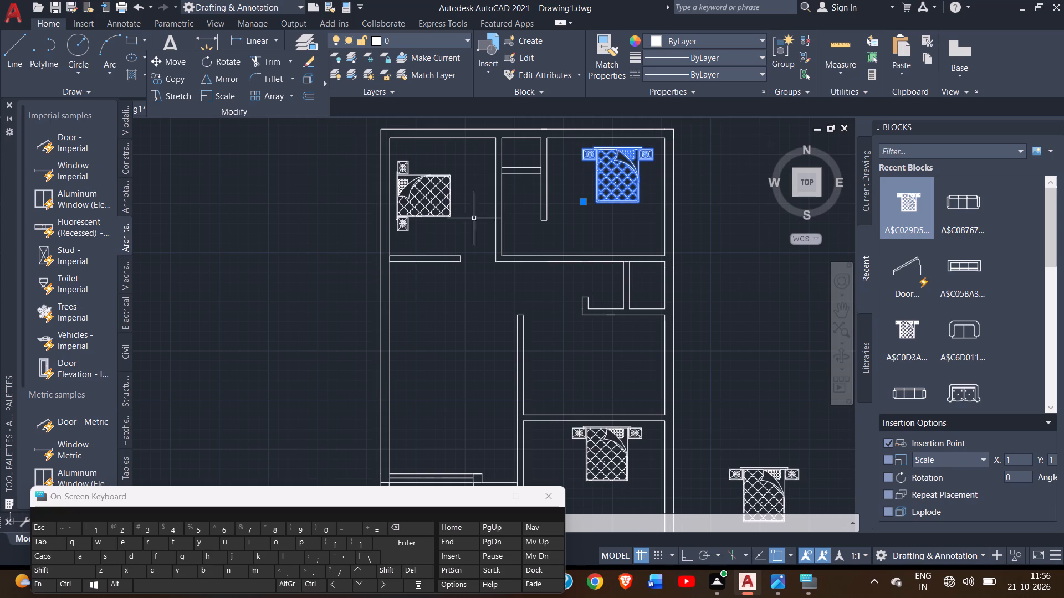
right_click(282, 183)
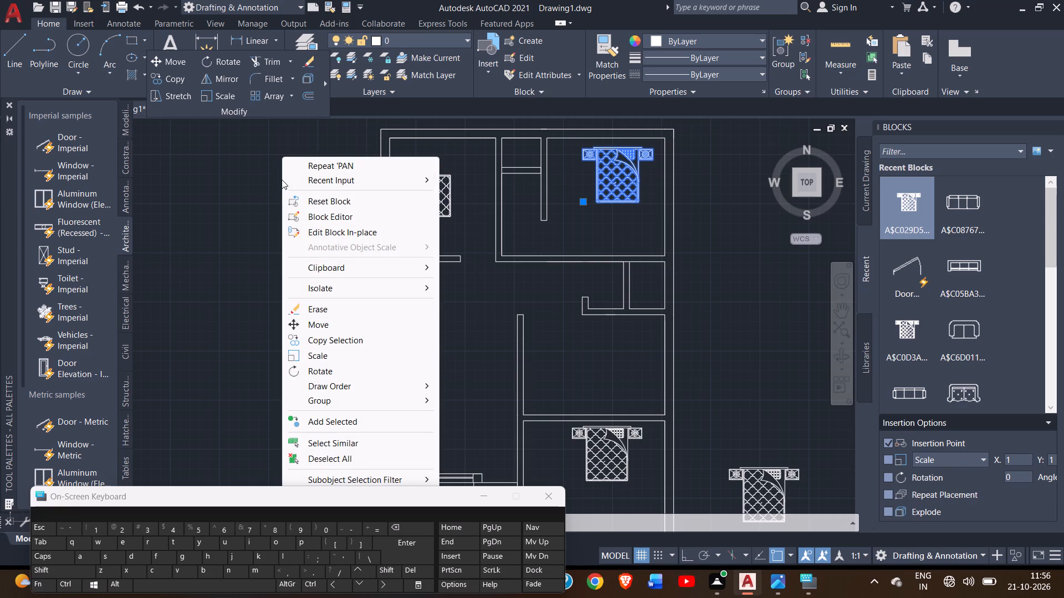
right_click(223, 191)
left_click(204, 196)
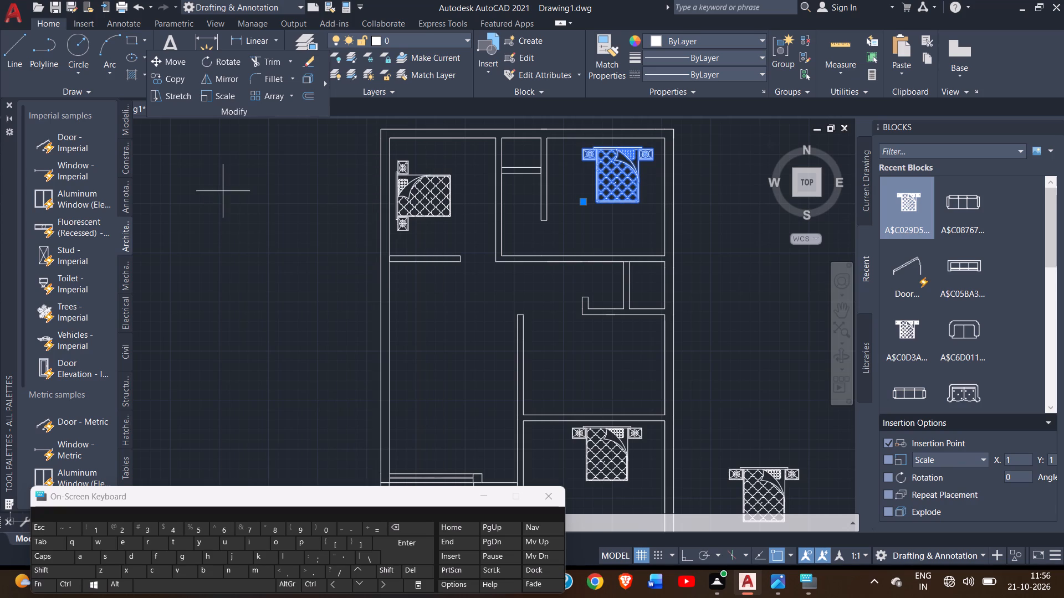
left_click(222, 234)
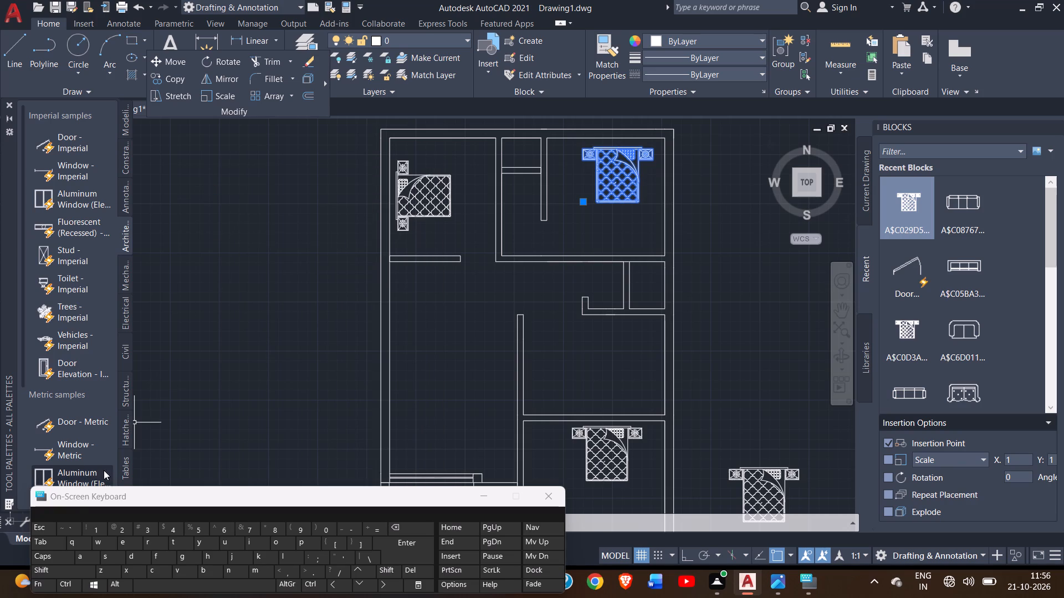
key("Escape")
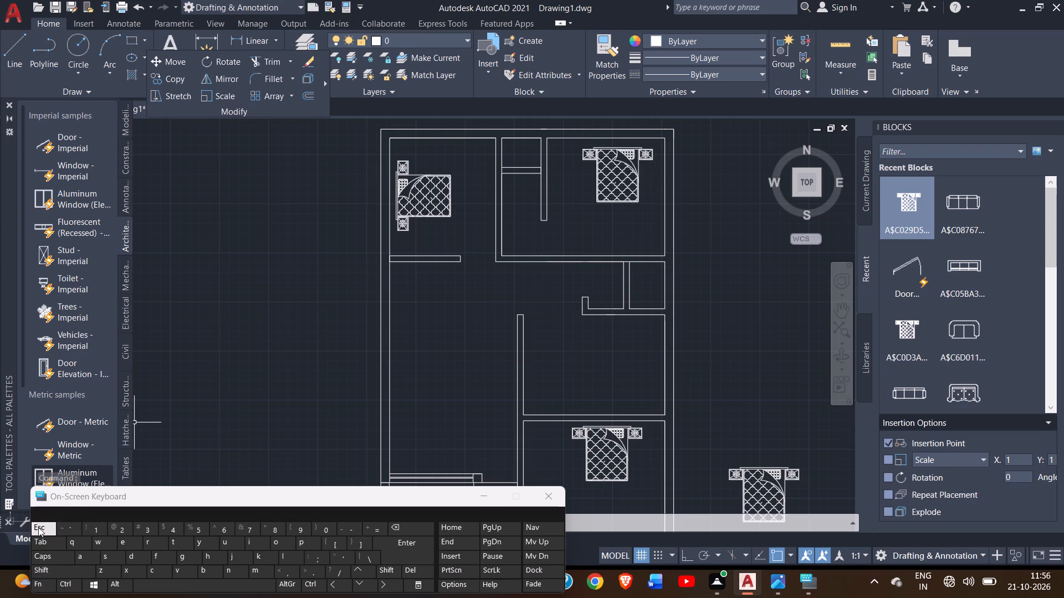
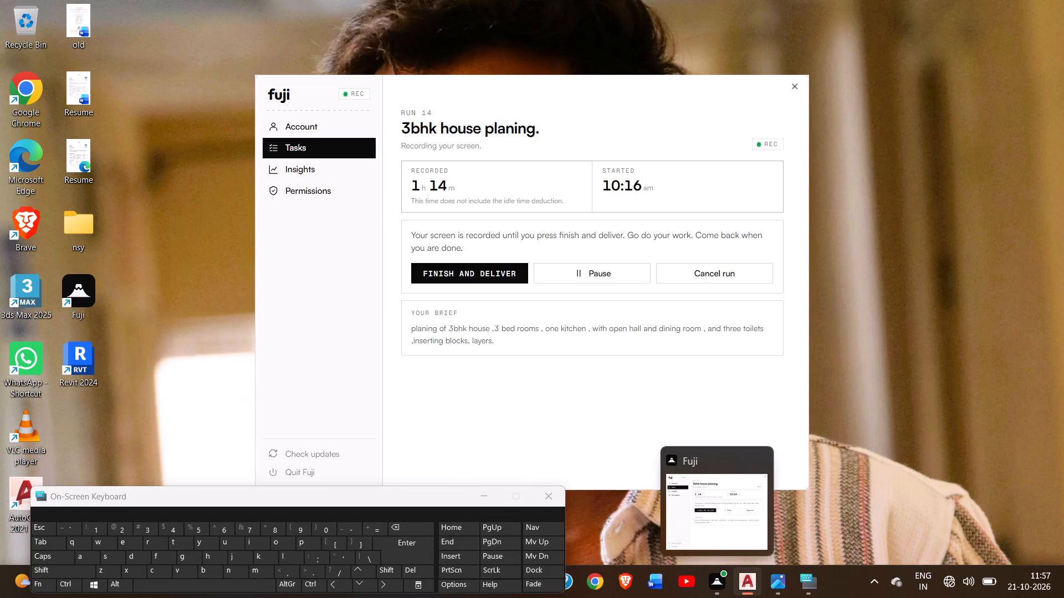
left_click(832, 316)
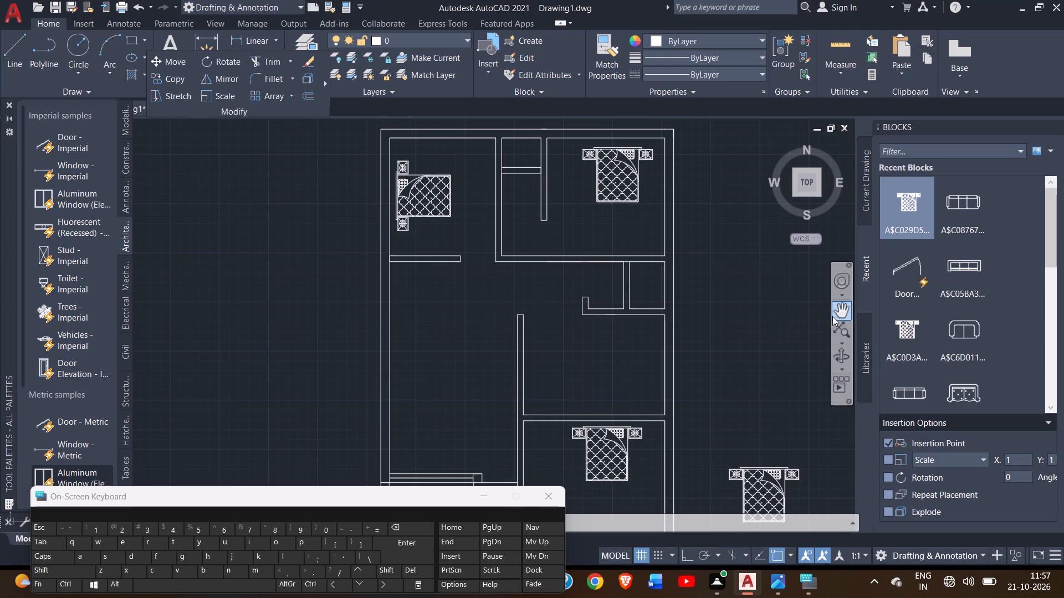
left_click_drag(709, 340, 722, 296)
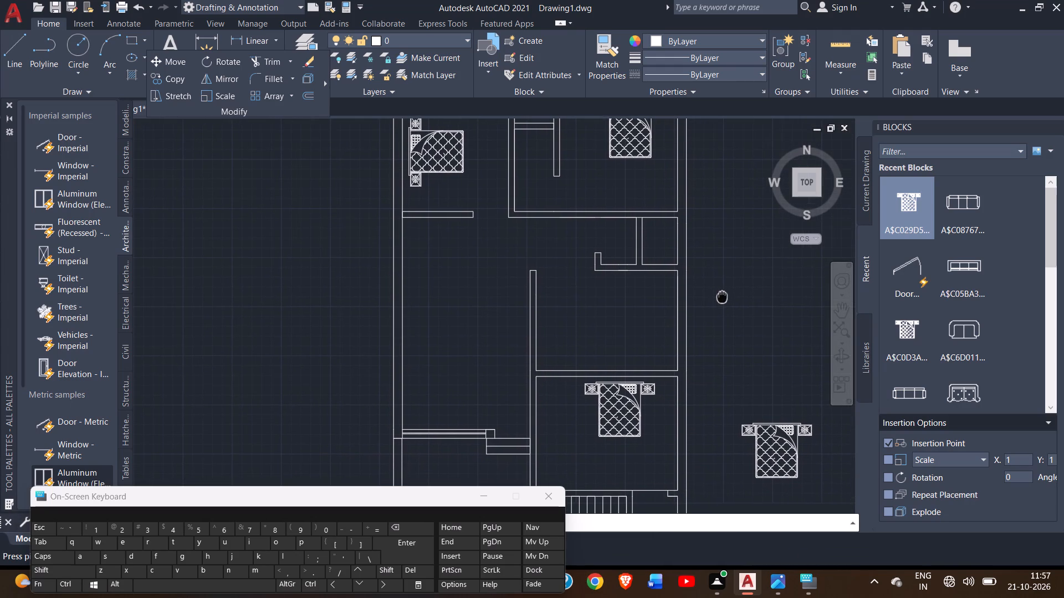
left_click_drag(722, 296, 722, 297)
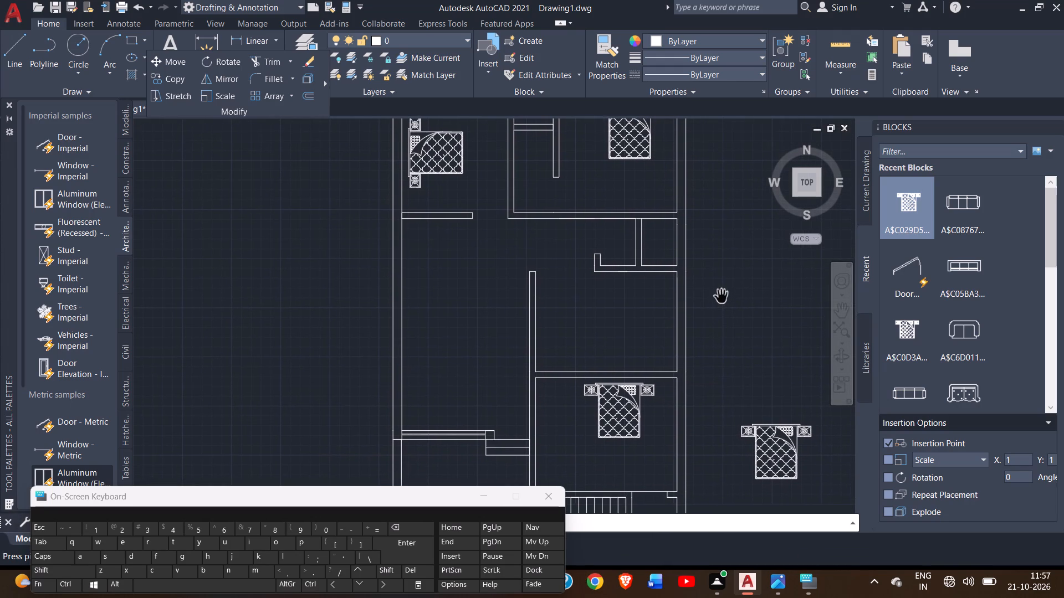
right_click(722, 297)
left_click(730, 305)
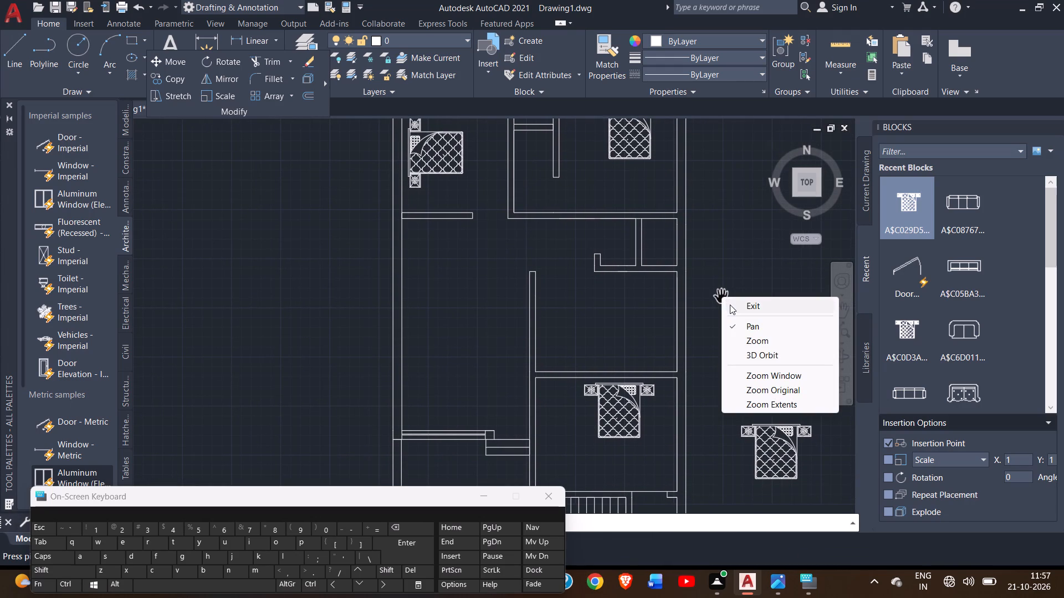
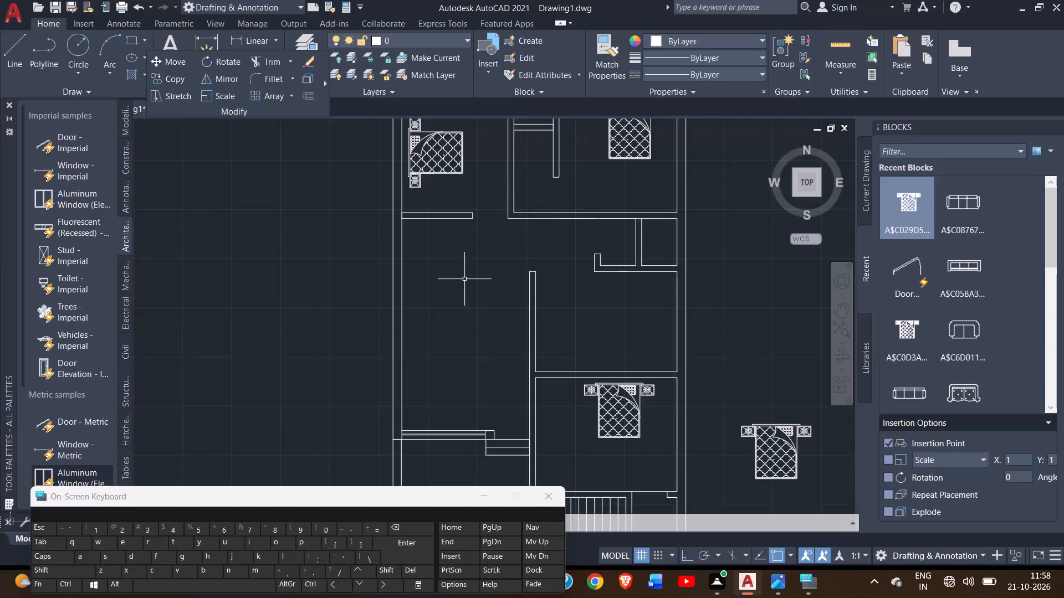
Insert the recent three-seat sofa block A$C05BA3... in the empty space just outside the plan's east wall.
scroll(464, 279, "down", 3, "ctrl")
scroll(464, 279, "up", 3, "ctrl")
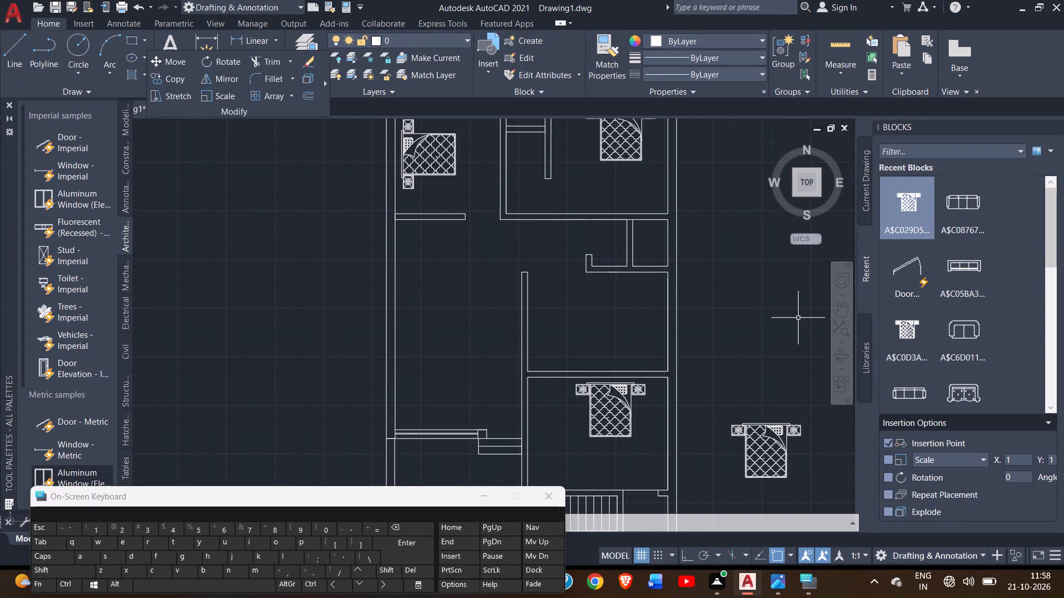
left_click(972, 262)
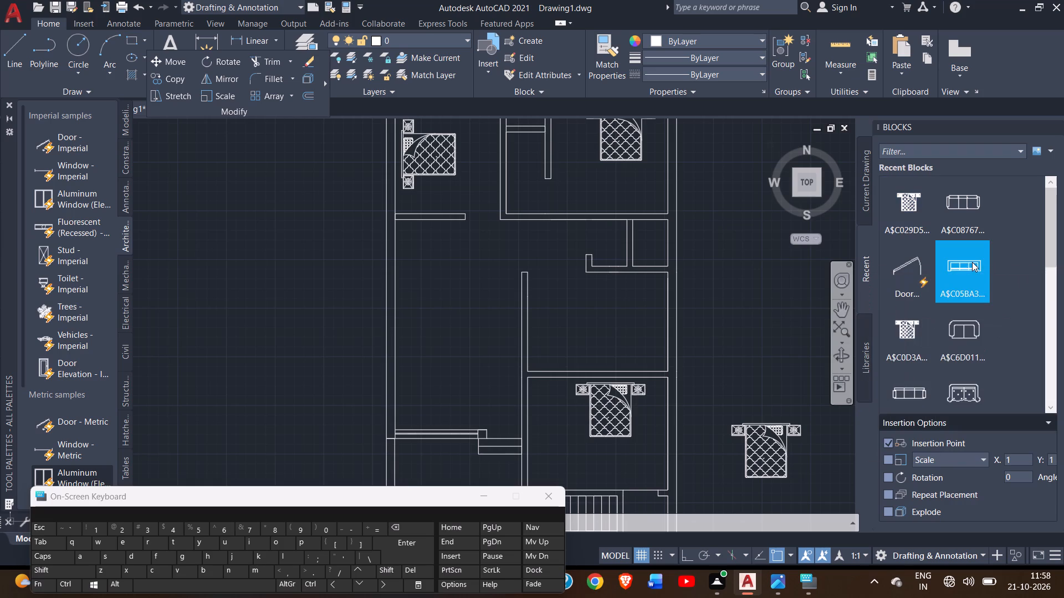
left_click(710, 307)
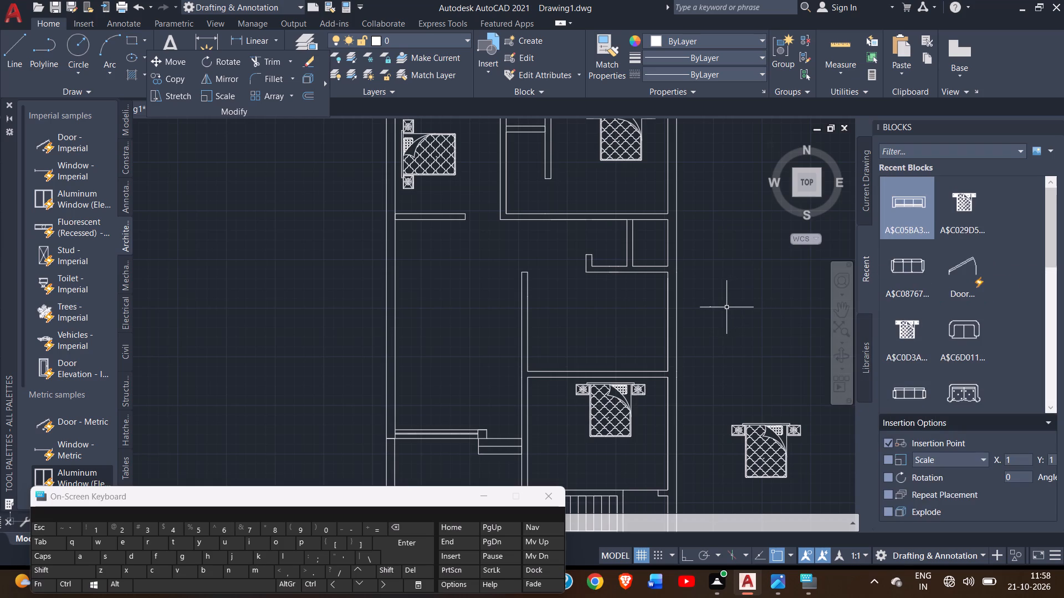
Scale the tiny inserted sofa block up several times freehand, using its lower-left corner as the base point.
scroll(707, 294, "up", 5, "ctrl")
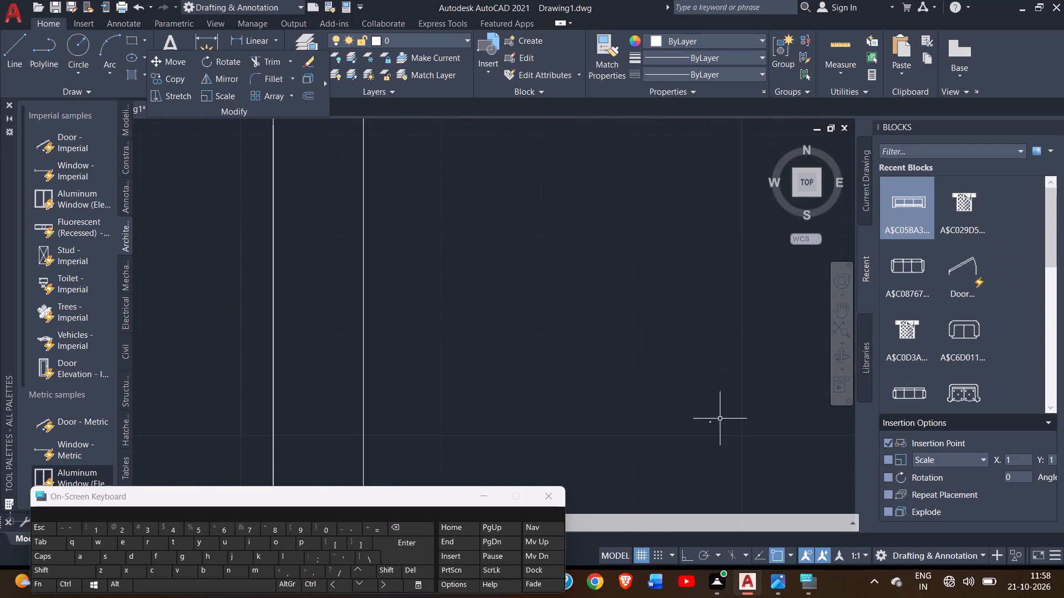
scroll(712, 428, "up", 4, "ctrl")
scroll(712, 428, "right", 1)
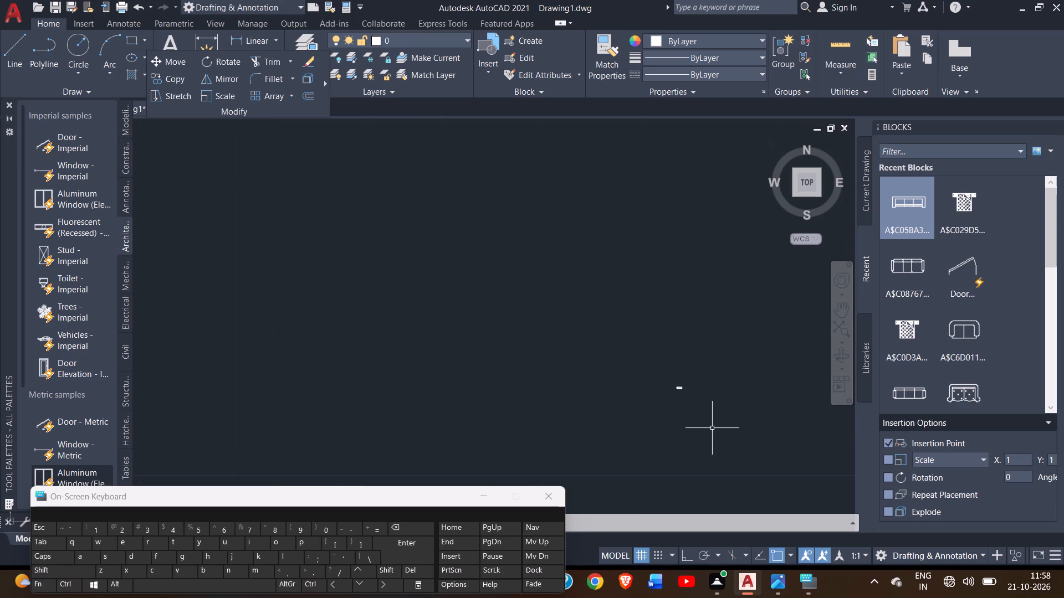
scroll(712, 428, "right", 1)
scroll(679, 388, "up", 3, "ctrl")
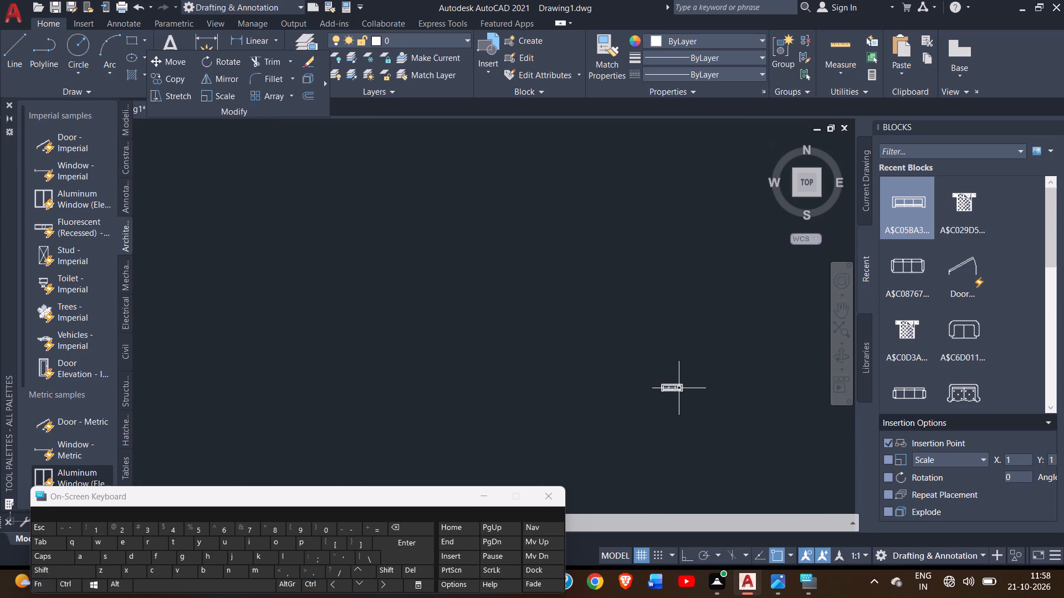
scroll(679, 388, "up", 4, "ctrl")
left_click(672, 363)
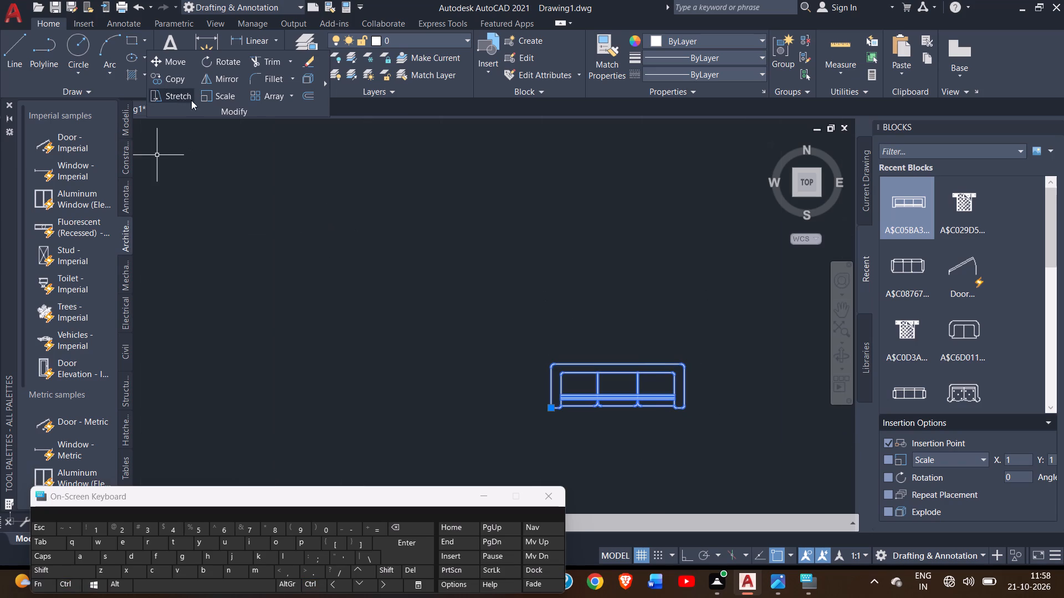
left_click(213, 95)
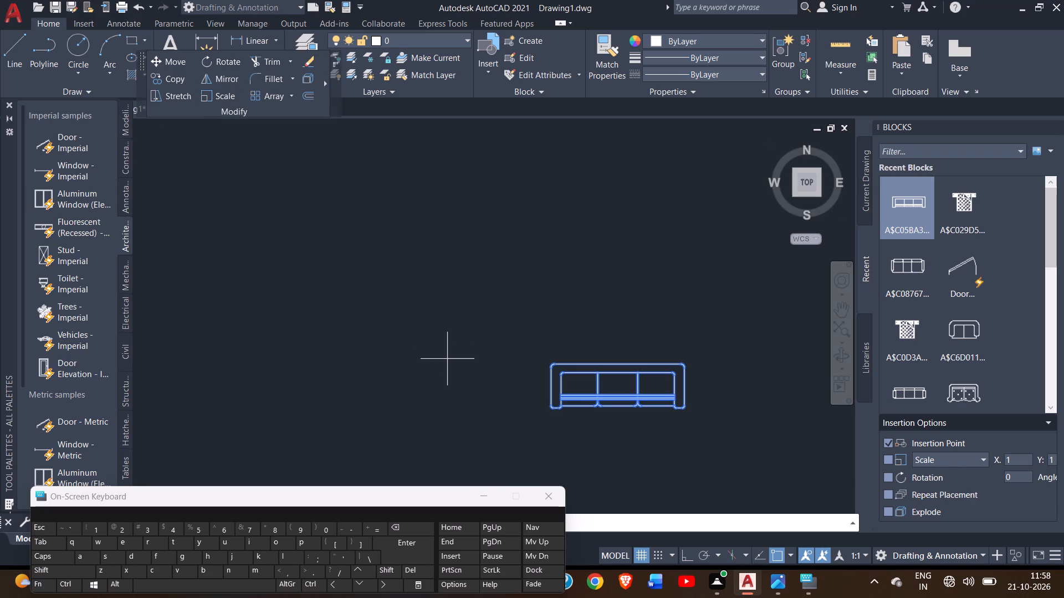
left_click_drag(557, 408, 652, 338)
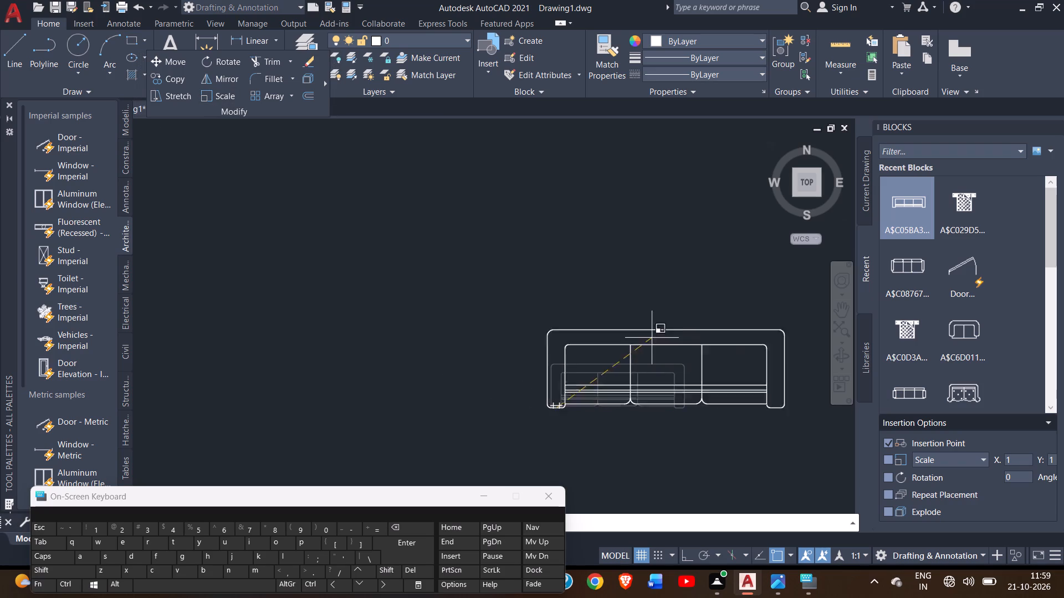
left_click_drag(652, 338, 759, 267)
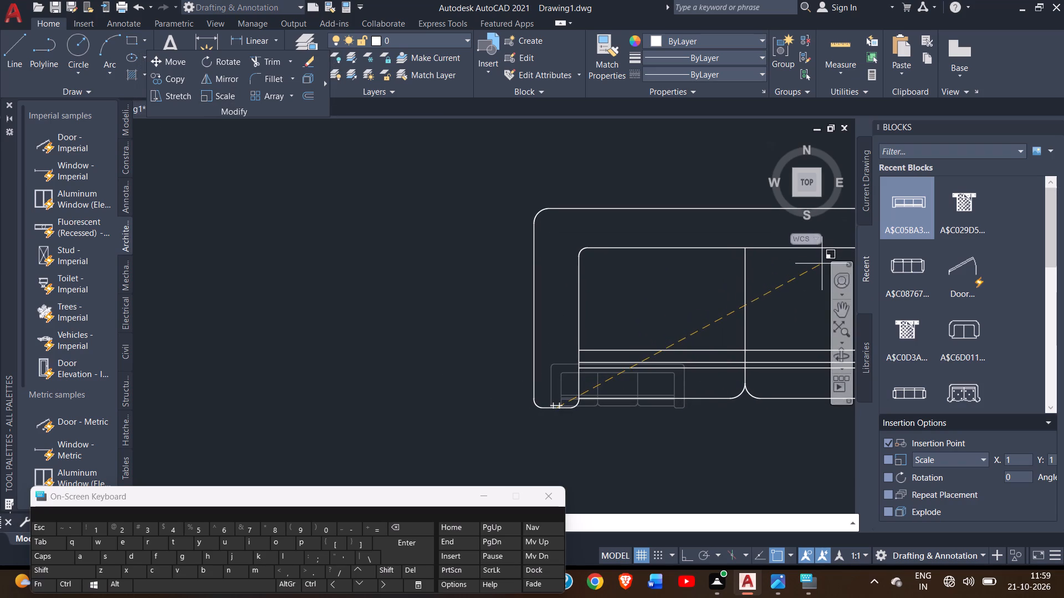
left_click(830, 256)
Scale the sofa block outside the east wall up again by more than ten times, freehand from its lower-left corner.
scroll(664, 312, "down", 3, "ctrl")
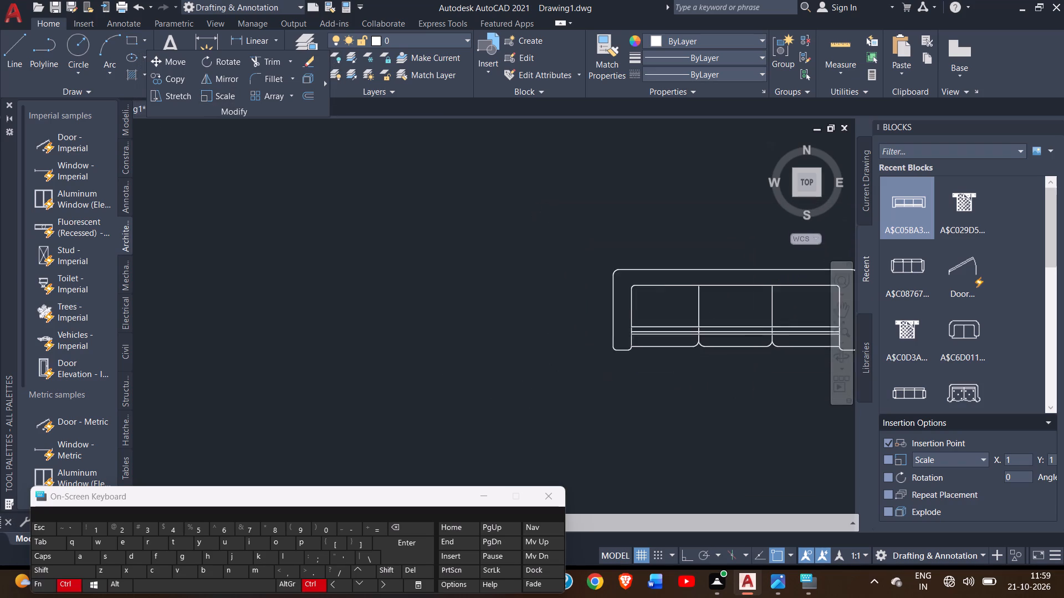
scroll(664, 312, "down", 7, "ctrl")
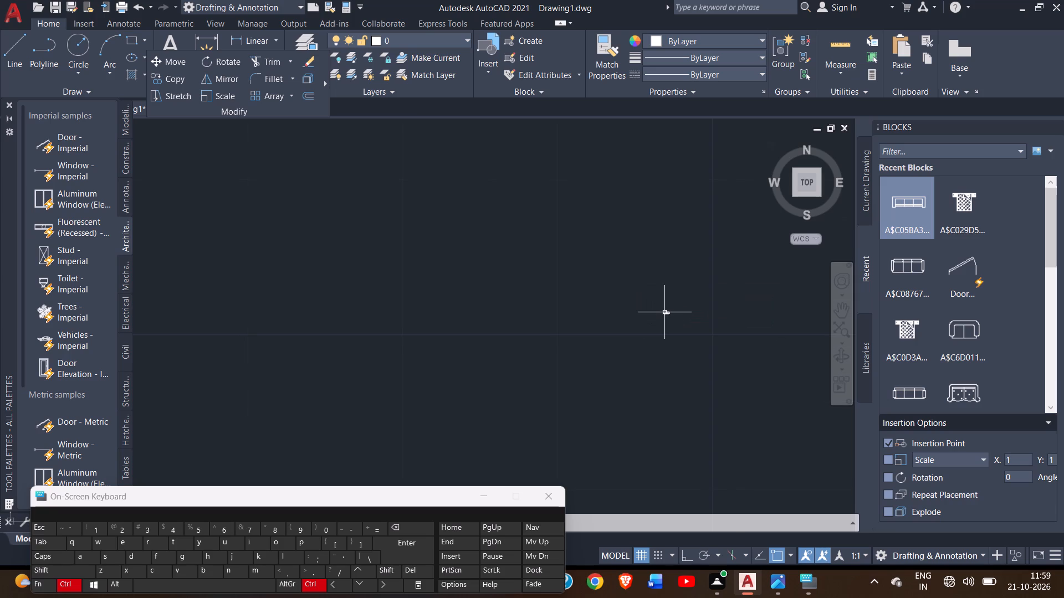
scroll(664, 312, "down", 2, "ctrl")
scroll(664, 312, "up", 1, "ctrl")
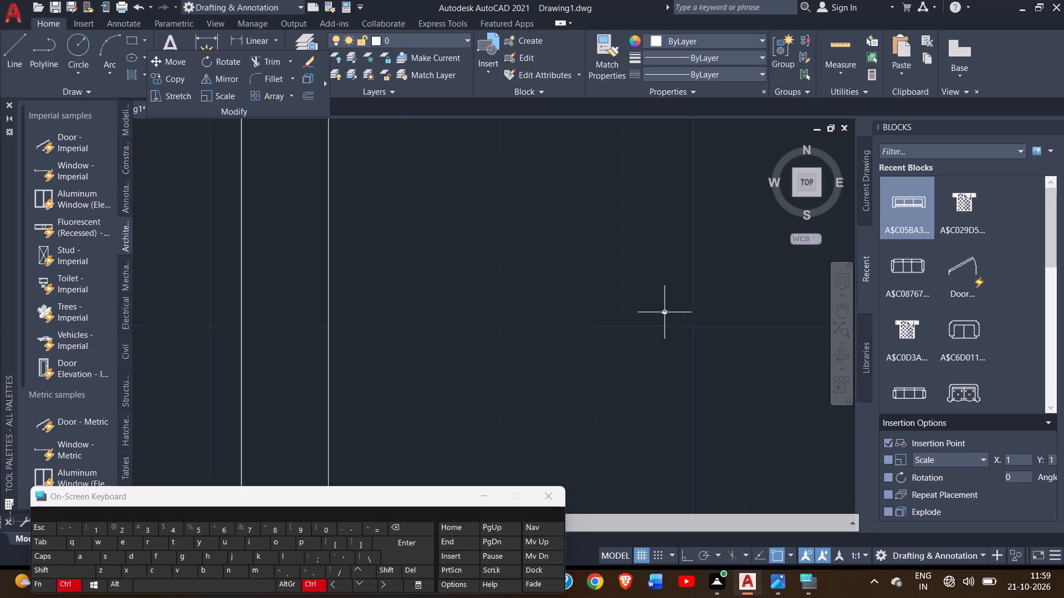
scroll(664, 312, "up", 3, "ctrl")
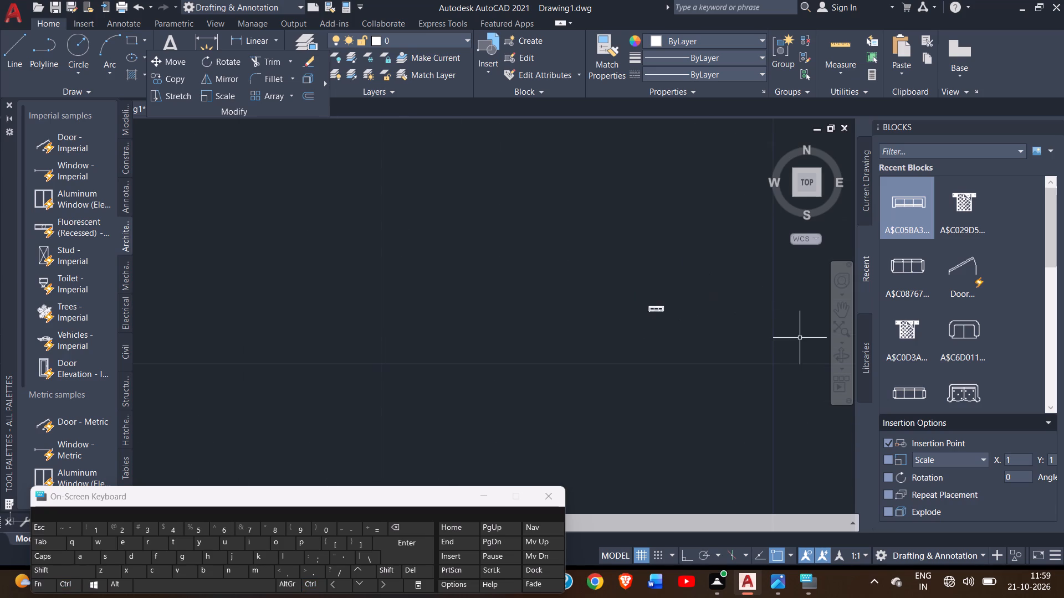
left_click(841, 312)
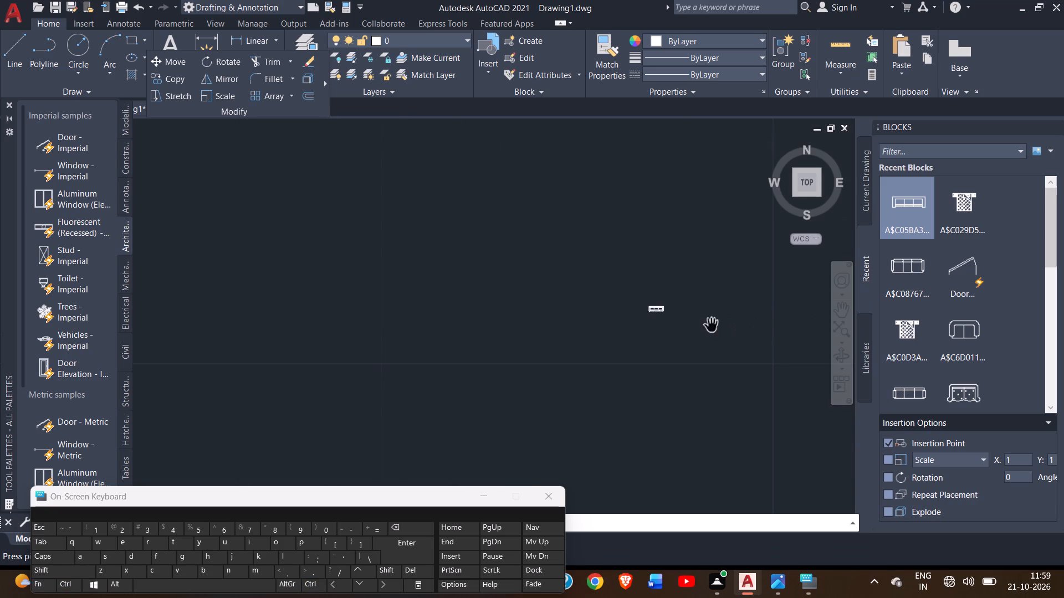
left_click_drag(712, 326, 431, 397)
scroll(431, 397, "up", 4, "ctrl")
scroll(431, 397, "down", 2, "ctrl")
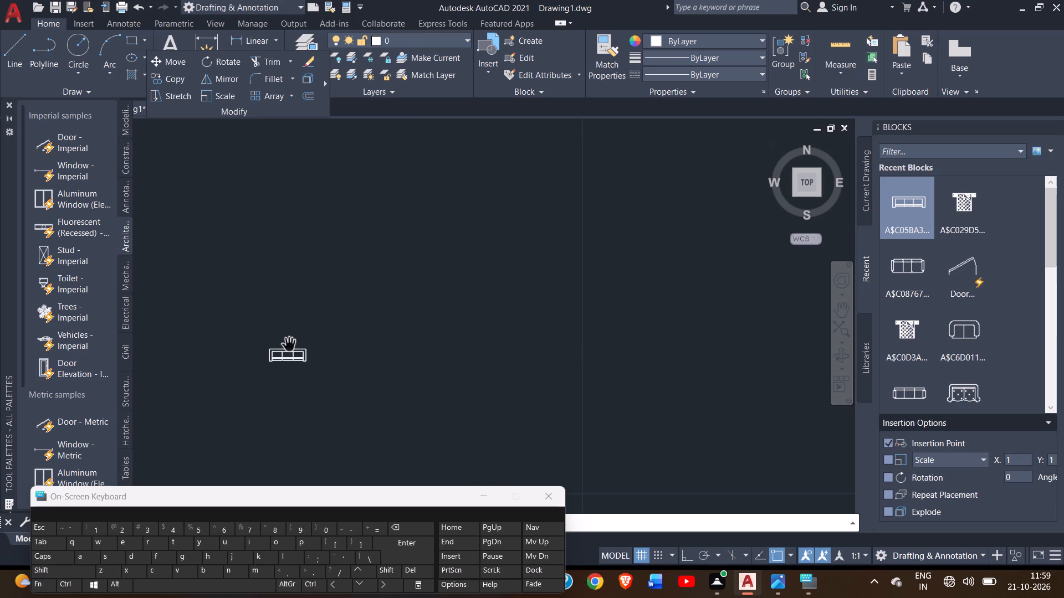
left_click(287, 350)
left_click(287, 350)
right_click(287, 350)
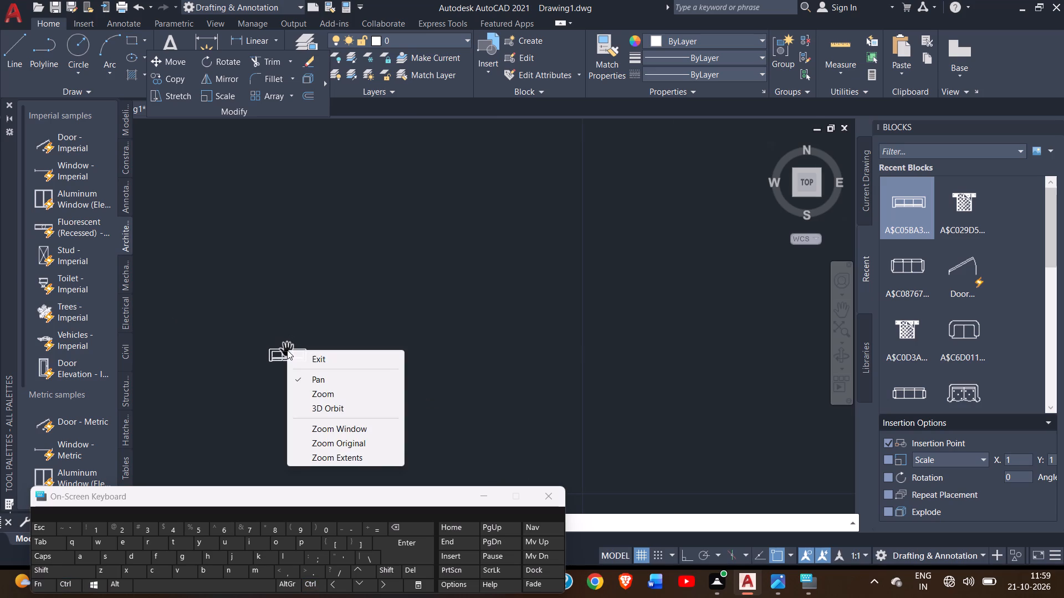
left_click(311, 360)
left_click(304, 359)
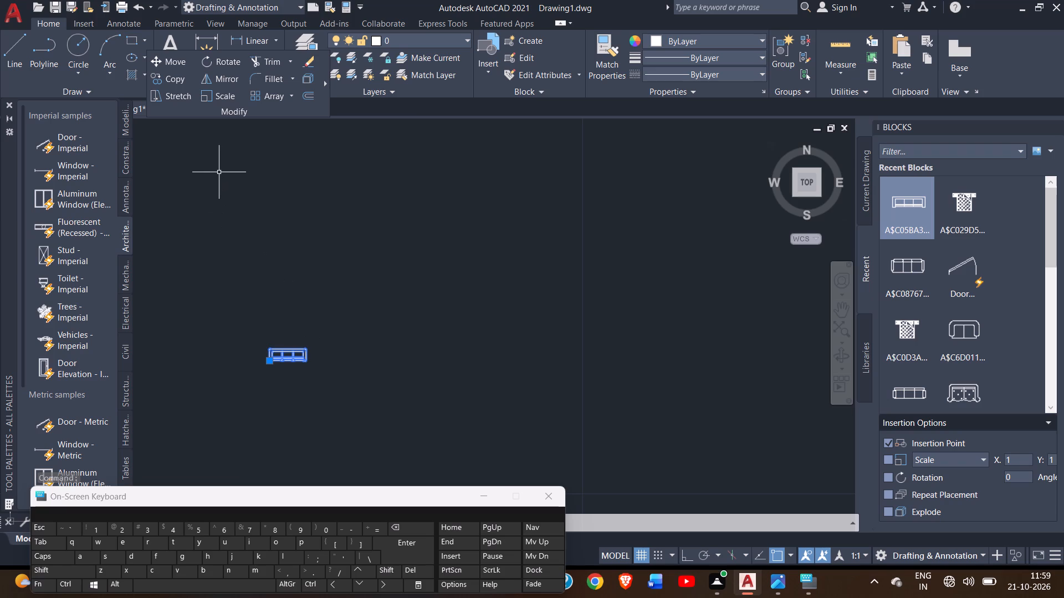
left_click(210, 99)
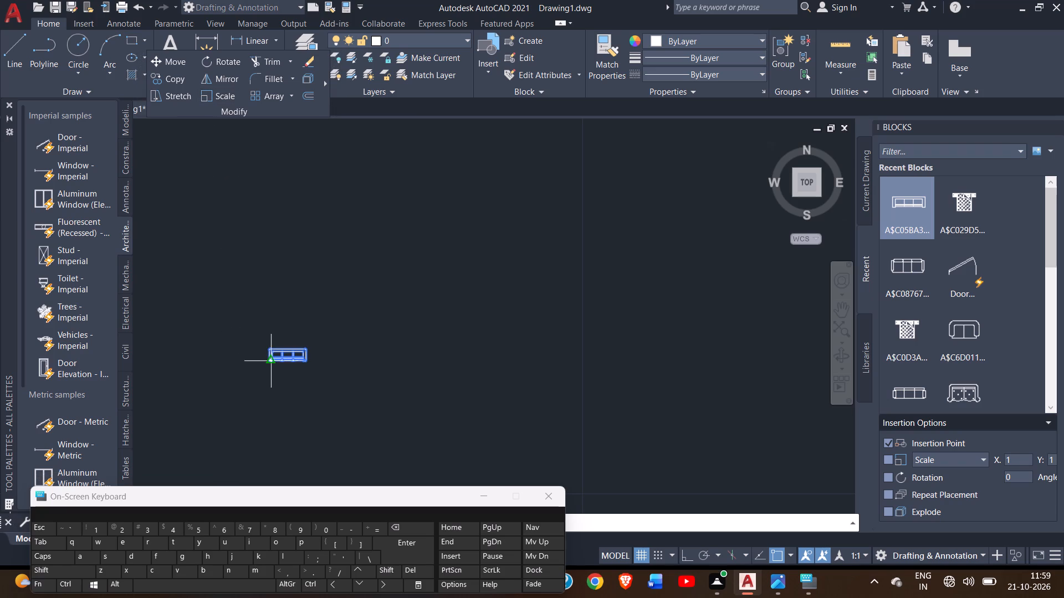
left_click_drag(271, 363, 499, 280)
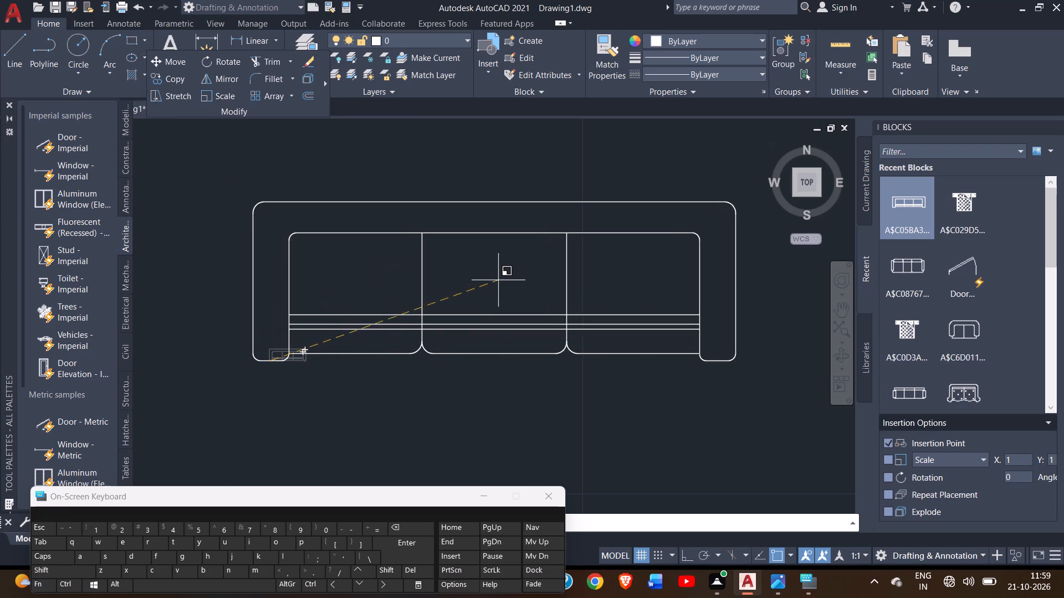
left_click_drag(499, 280, 511, 276)
left_click(511, 276)
Enlarge the three-seat sofa block further, to over twice its size, scaling freehand from its lower-left corner.
scroll(511, 276, "down", 3, "ctrl")
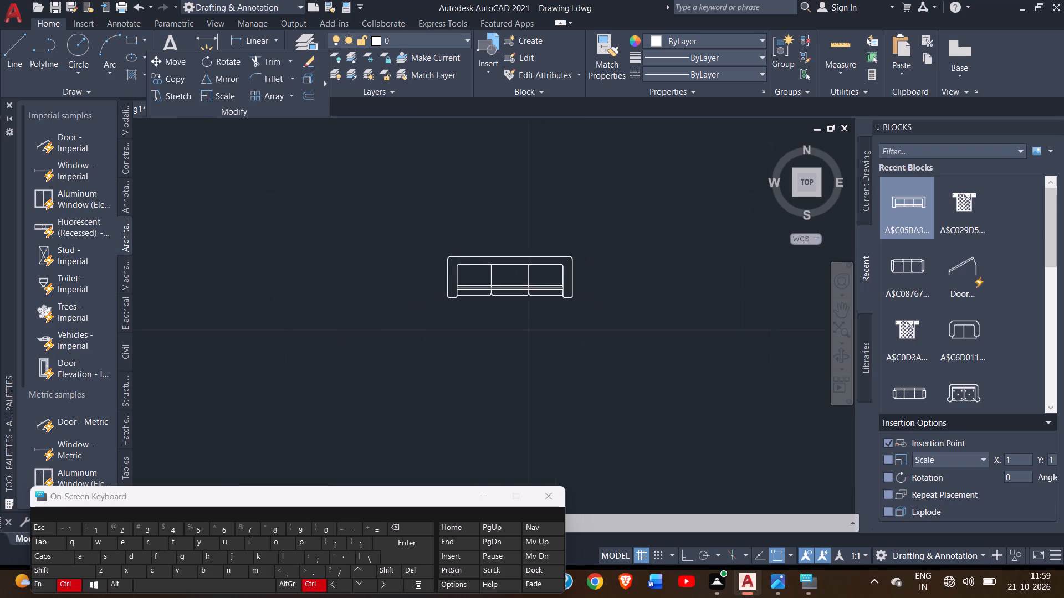
scroll(511, 276, "down", 6, "ctrl")
scroll(511, 276, "up", 3, "ctrl")
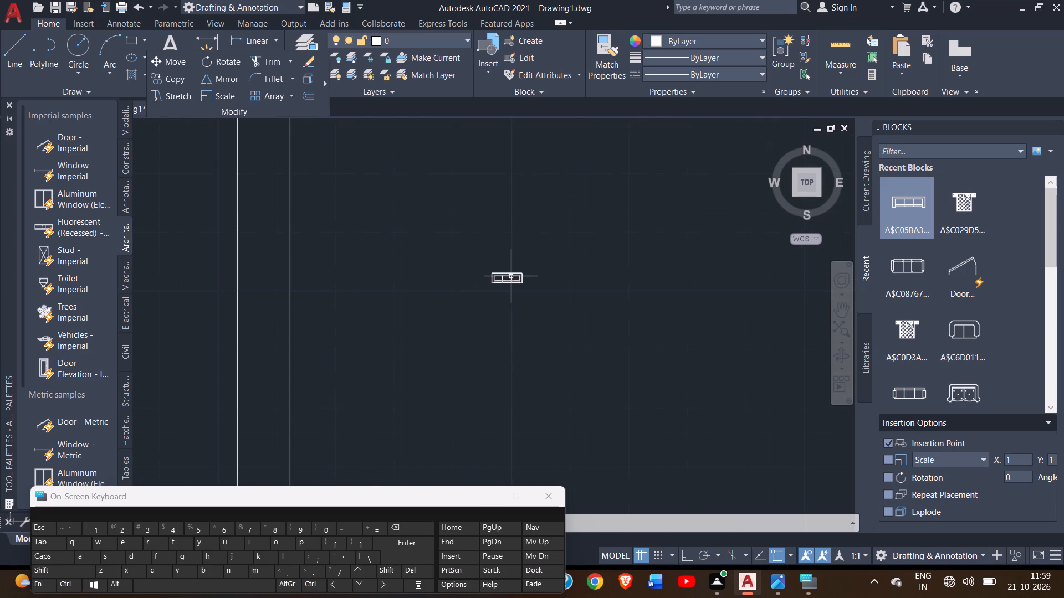
scroll(511, 276, "up", 5, "ctrl")
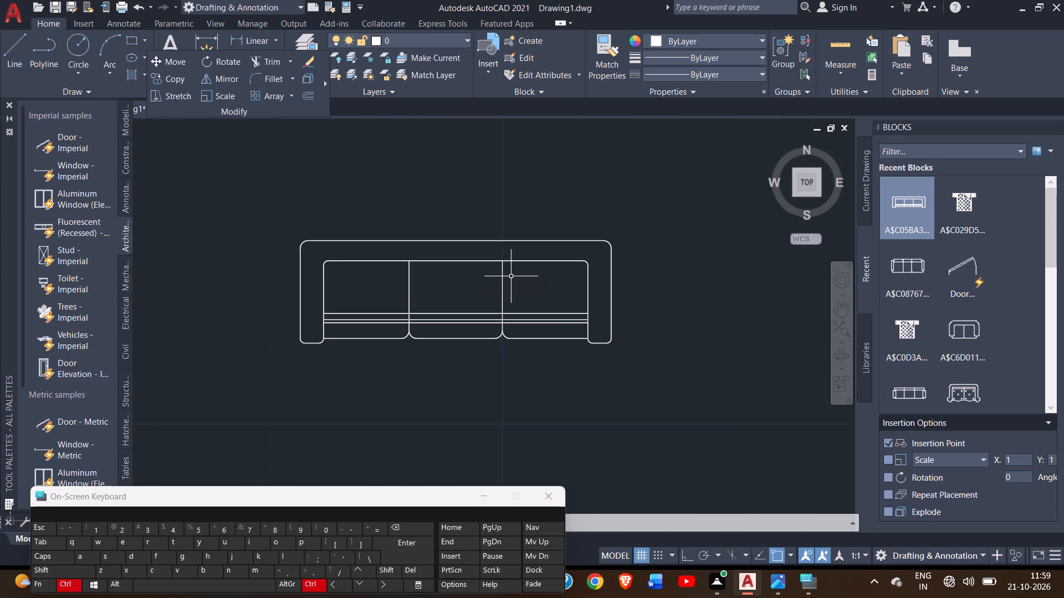
left_click(585, 262)
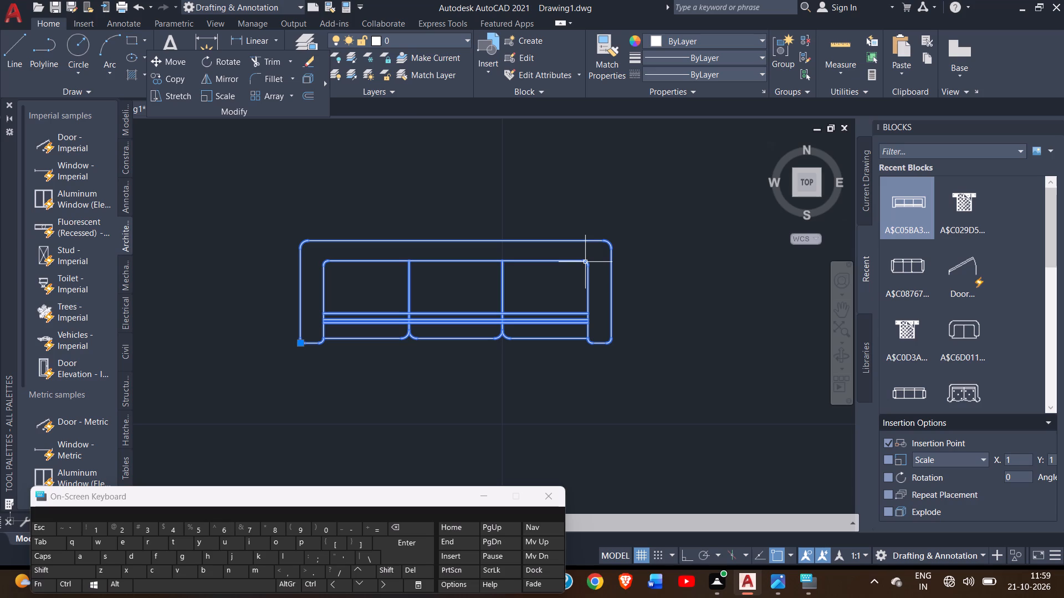
left_click(203, 95)
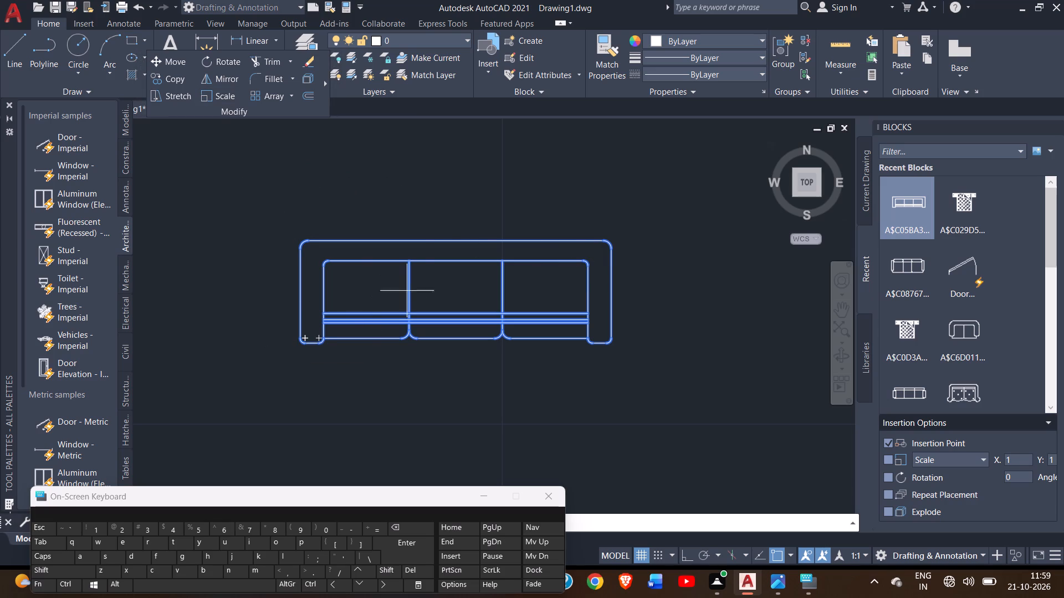
left_click_drag(304, 343, 671, 170)
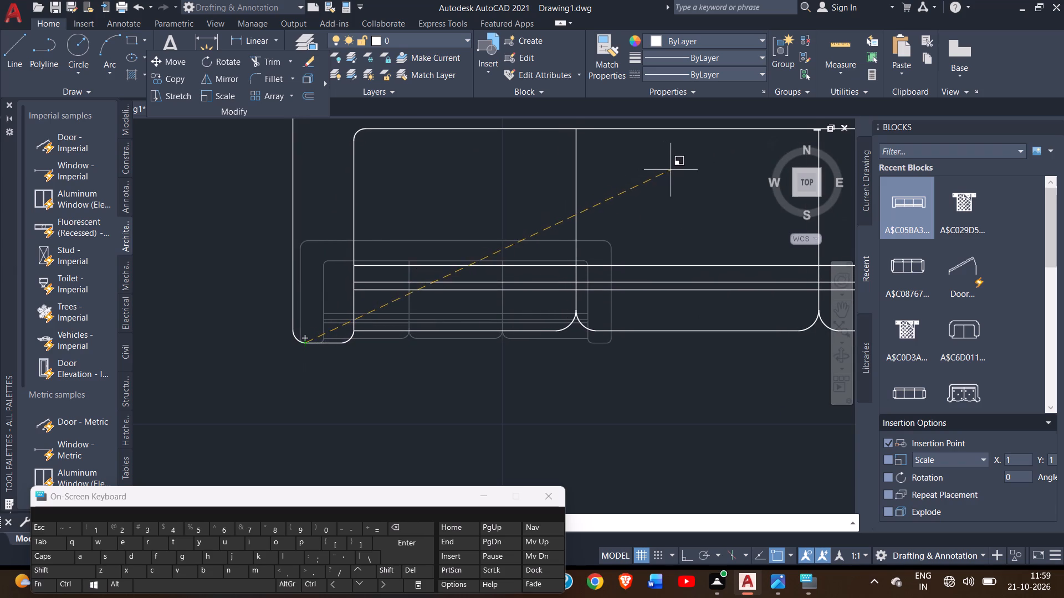
left_click(671, 170)
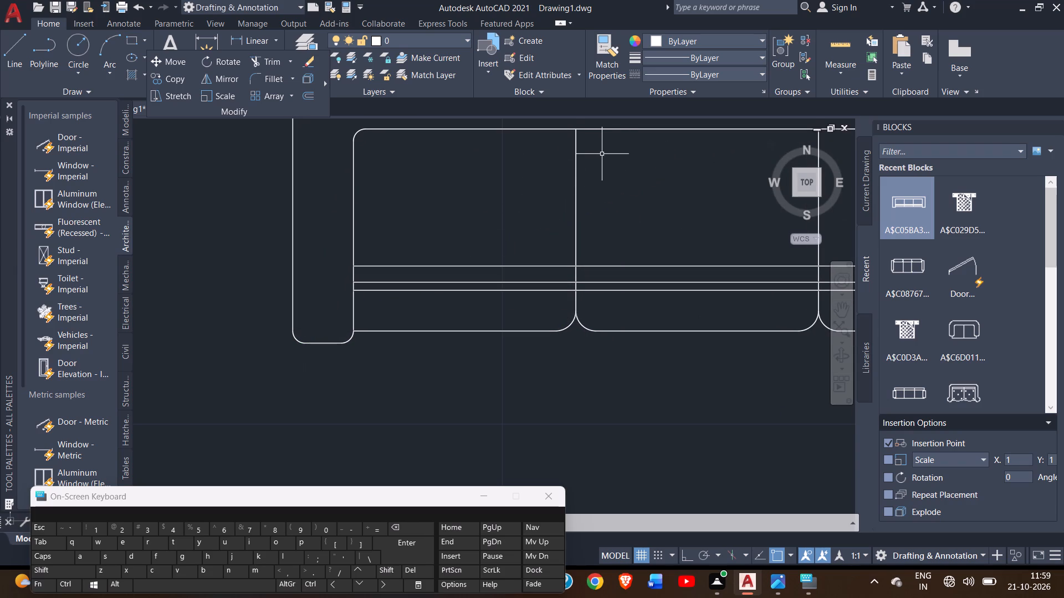
Scale the sofa block outside the east wall up more than seven times, freehand from its lower-left corner.
scroll(543, 245, "down", 7, "ctrl")
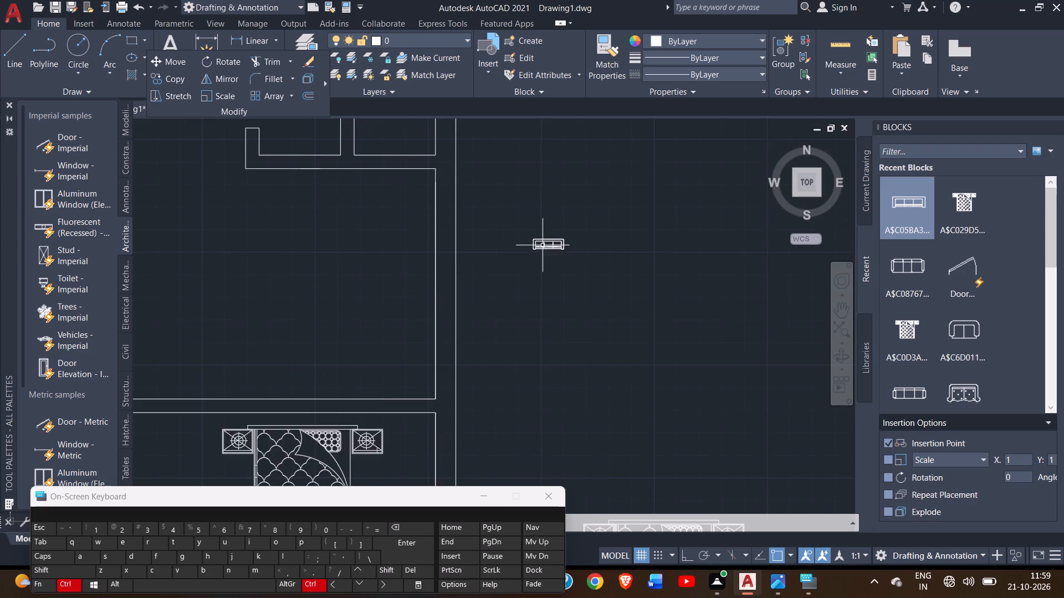
scroll(543, 245, "down", 2, "ctrl")
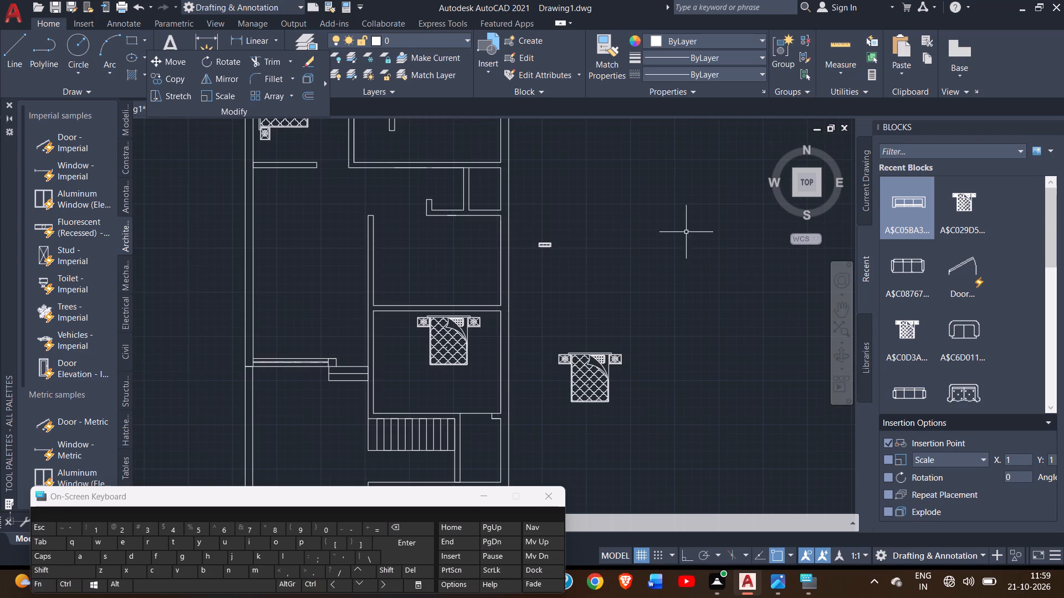
left_click(848, 312)
left_click_drag(691, 272, 627, 337)
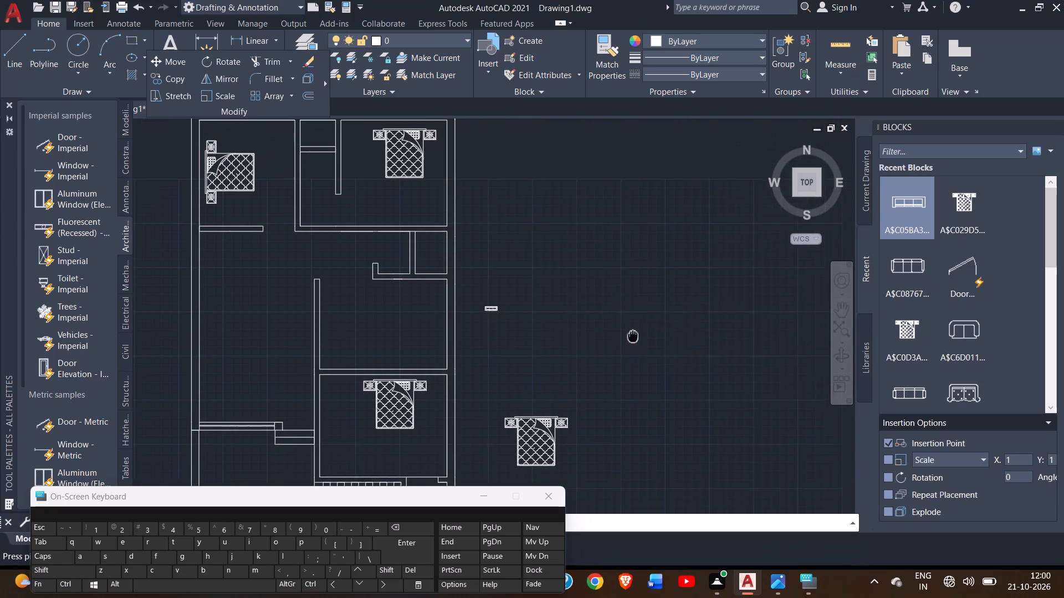
left_click_drag(627, 337, 592, 344)
scroll(445, 331, "up", 4, "ctrl")
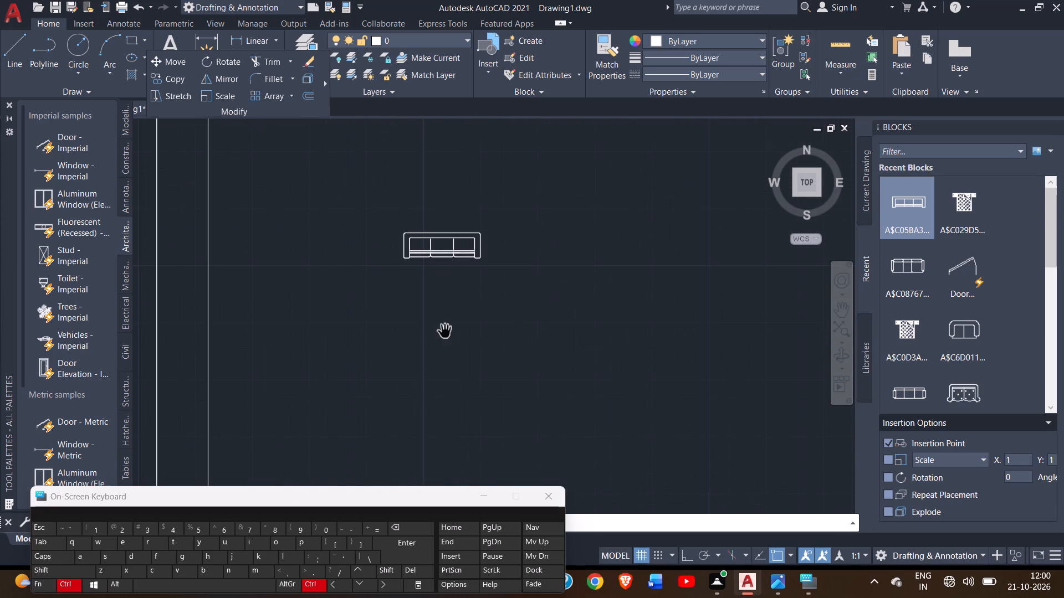
left_click_drag(486, 296, 371, 405)
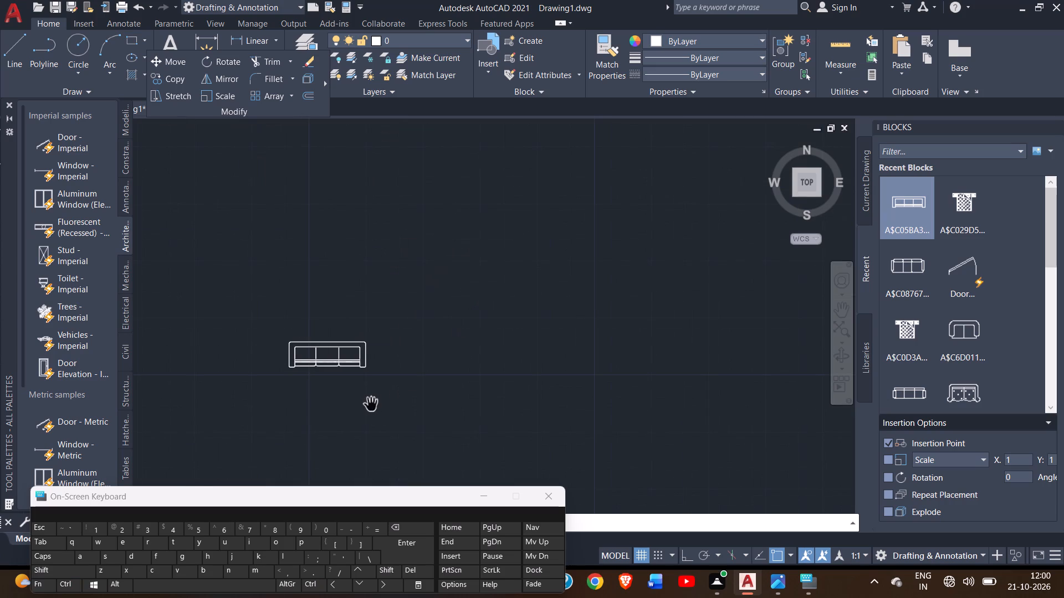
right_click(298, 357)
left_click(330, 369)
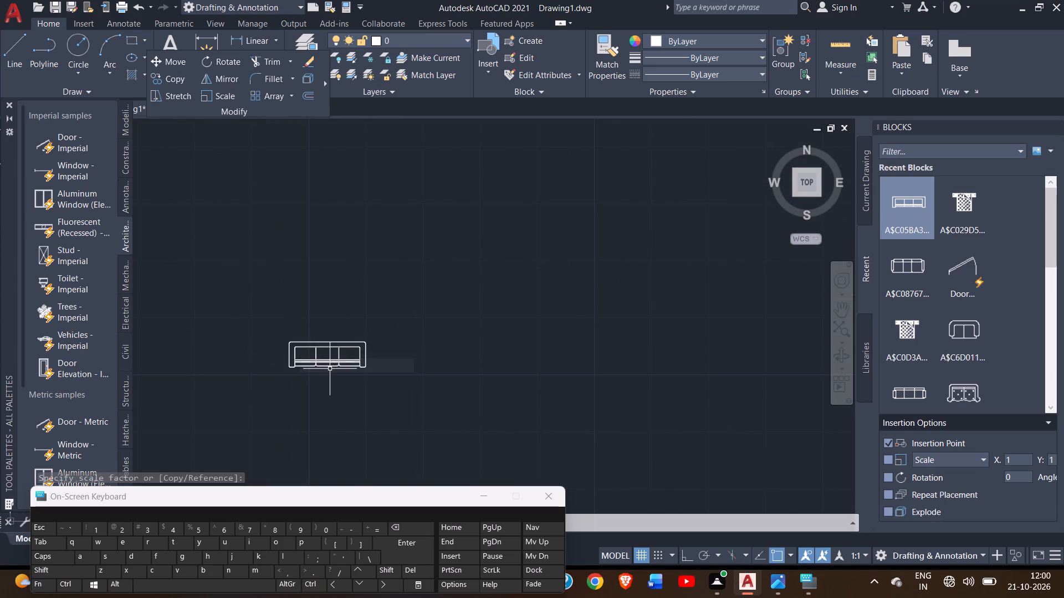
left_click(342, 363)
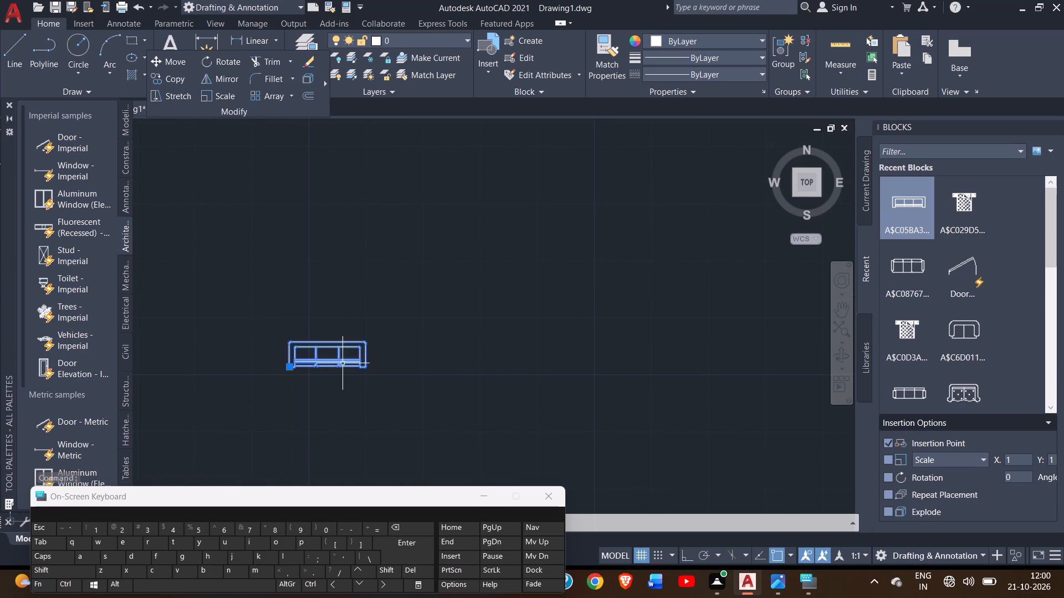
left_click(207, 91)
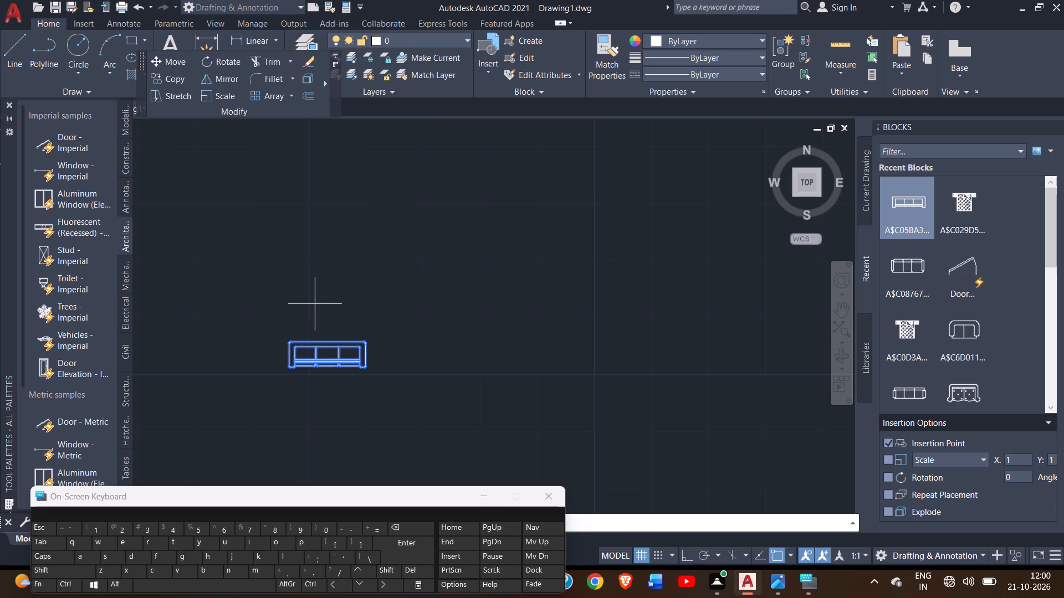
left_click_drag(288, 366, 380, 310)
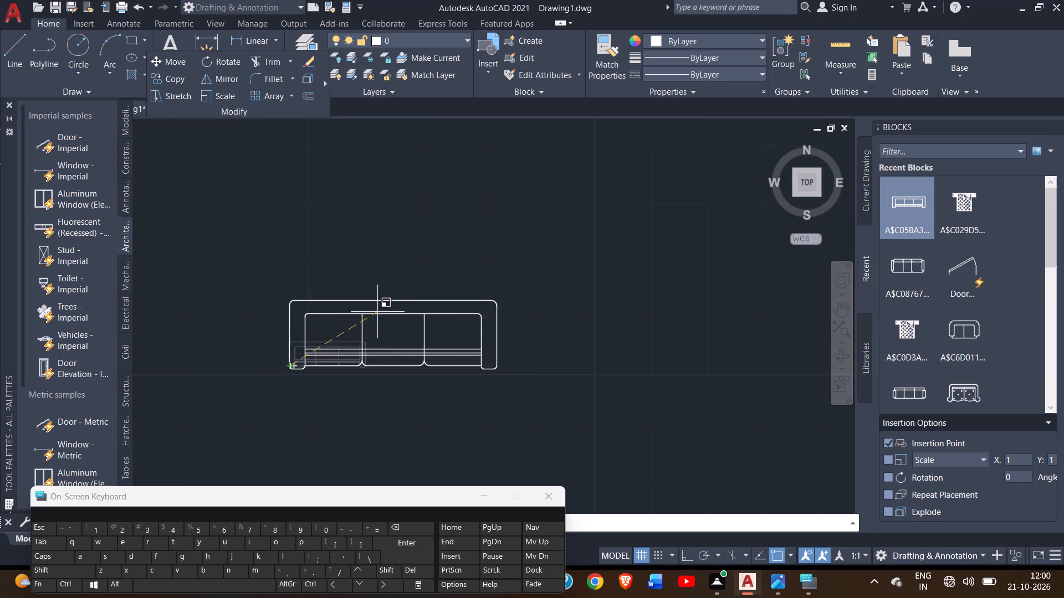
left_click_drag(380, 310, 563, 236)
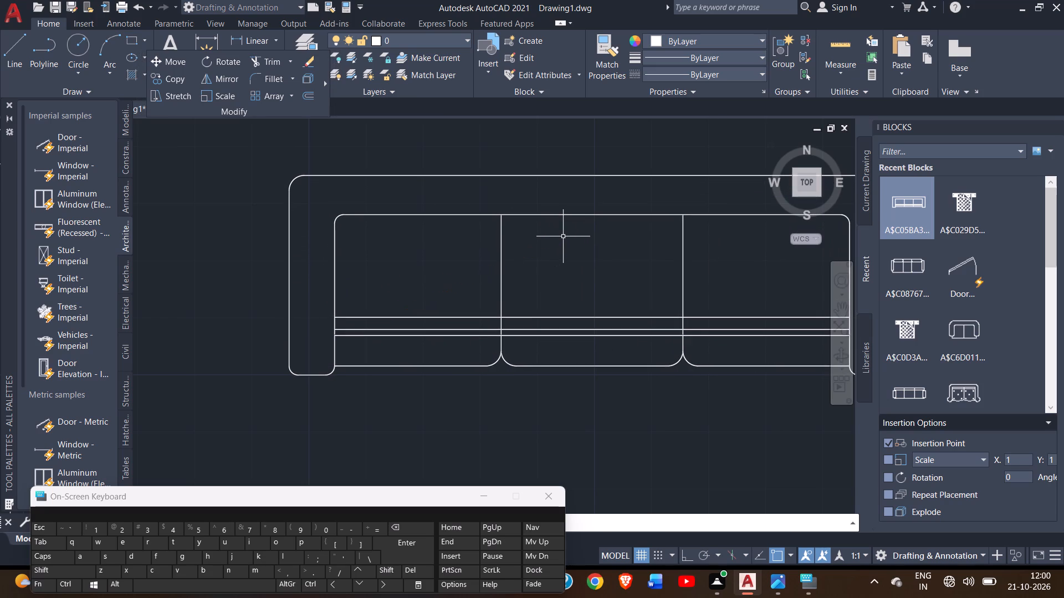
left_click(563, 236)
Rotate the enlarged sofa block 90° counterclockwise about its lower-left corner so that its back faces west.
scroll(563, 236, "down", 4, "ctrl")
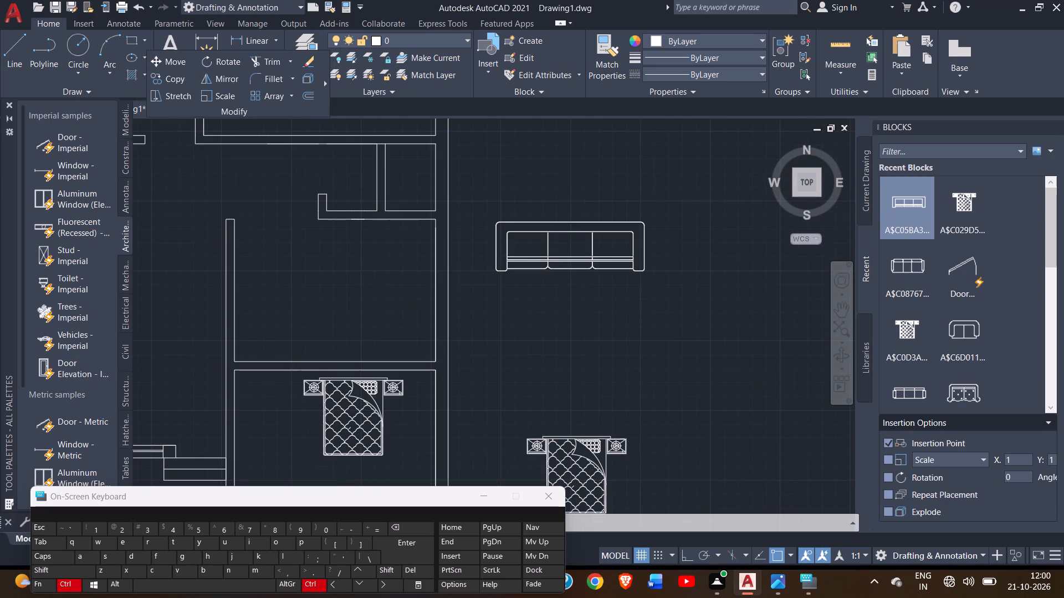
scroll(563, 236, "up", 1, "ctrl")
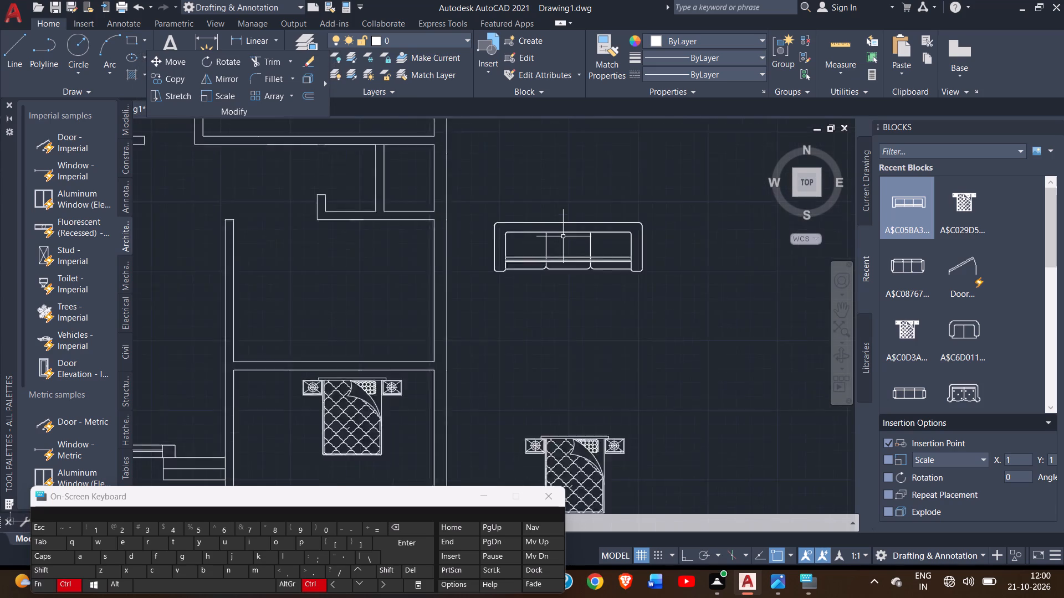
scroll(563, 236, "up", 1, "ctrl")
scroll(563, 236, "down", 3, "ctrl")
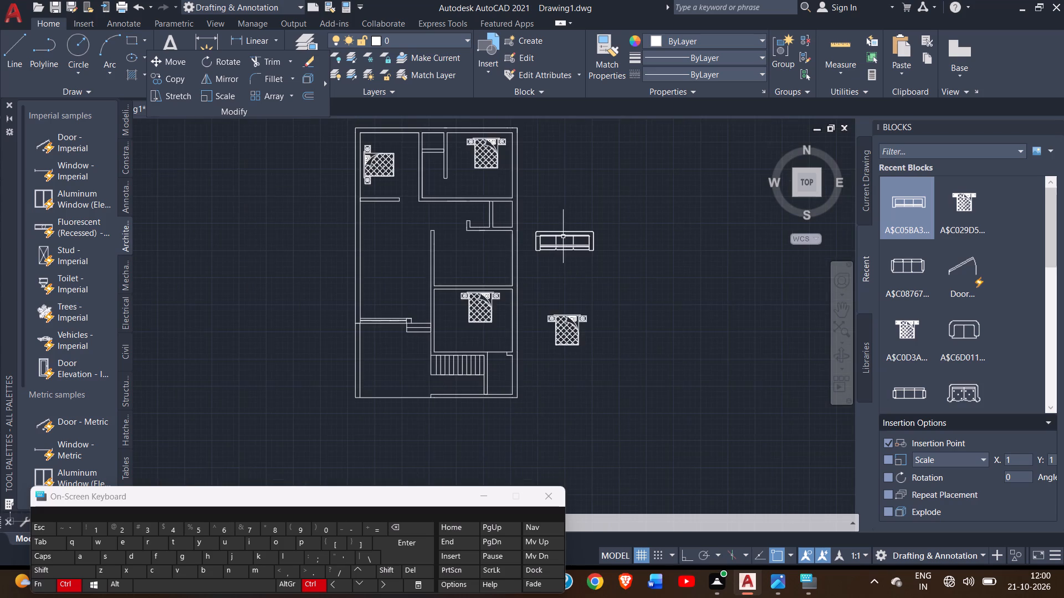
scroll(563, 236, "up", 3, "ctrl")
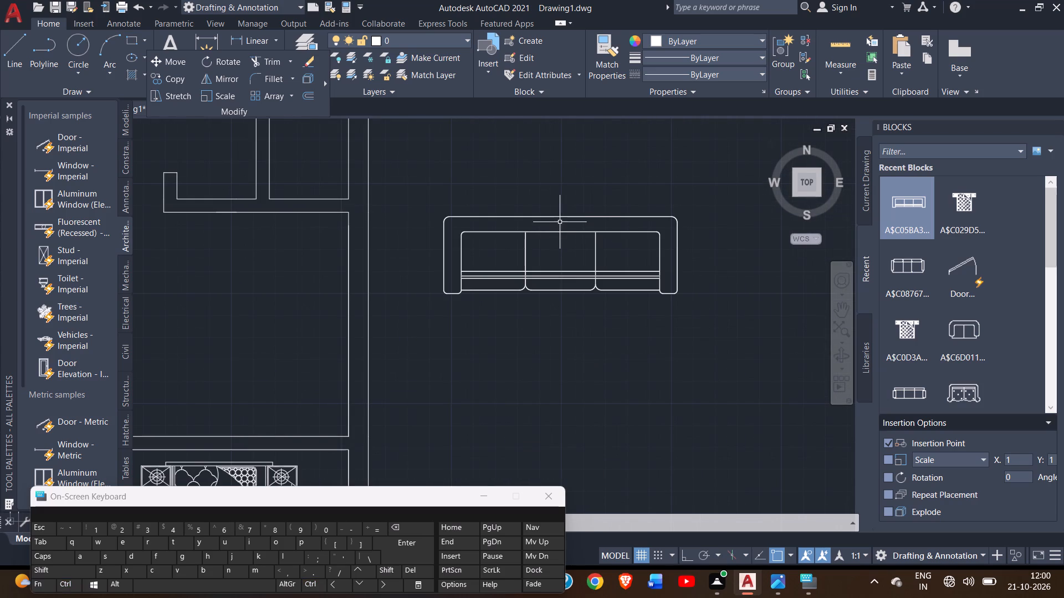
left_click(559, 217)
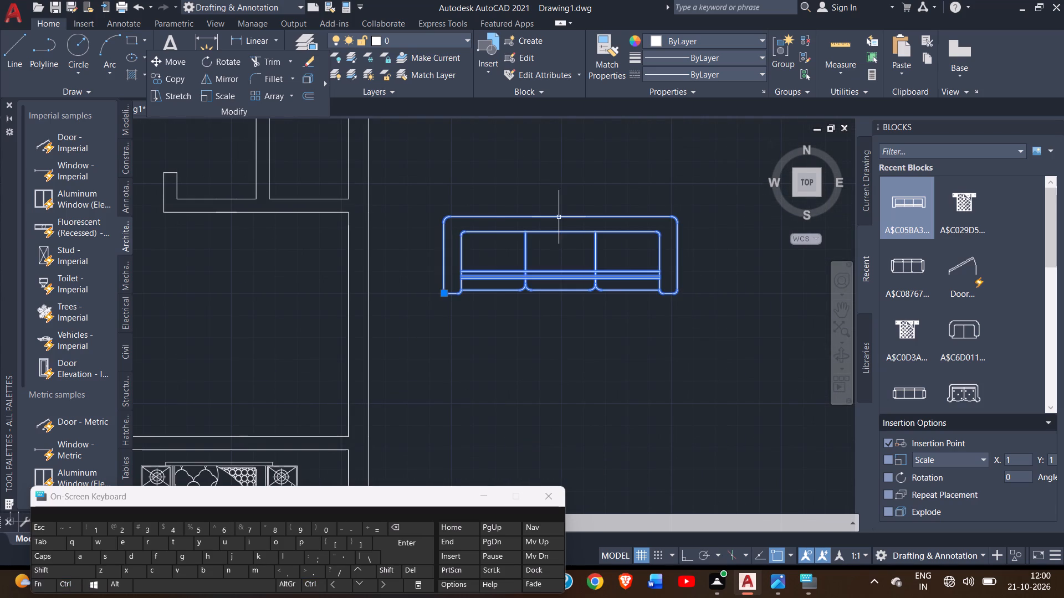
left_click(214, 55)
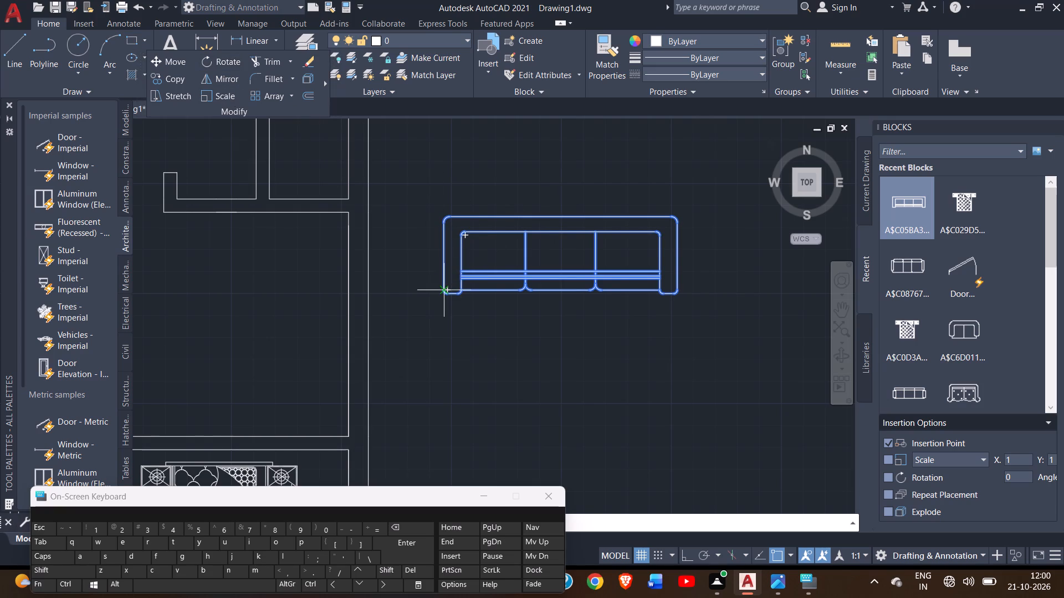
left_click_drag(441, 290, 441, 265)
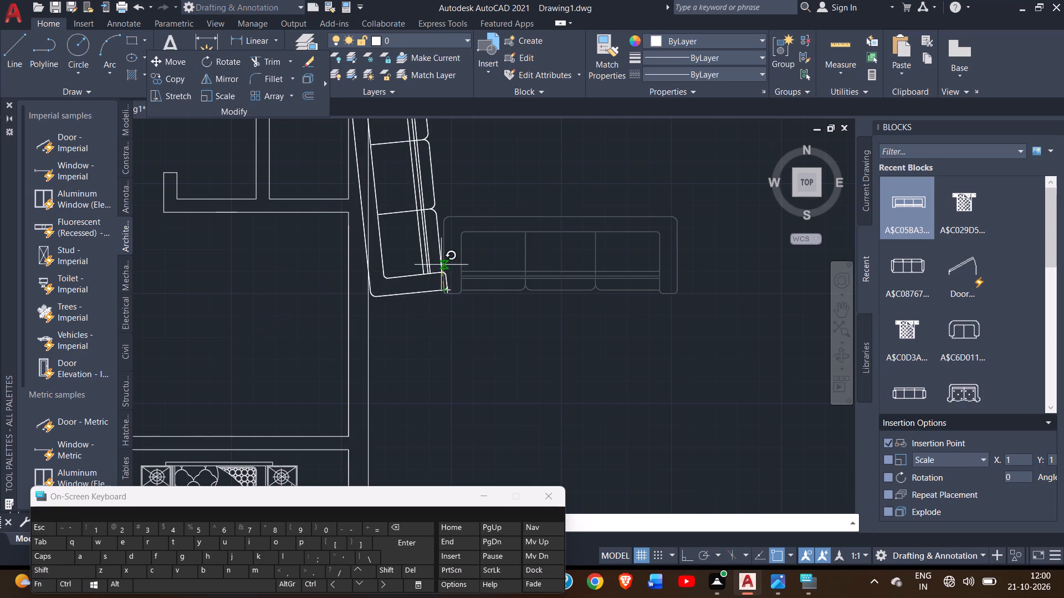
left_click_drag(441, 265, 441, 258)
left_click(441, 258)
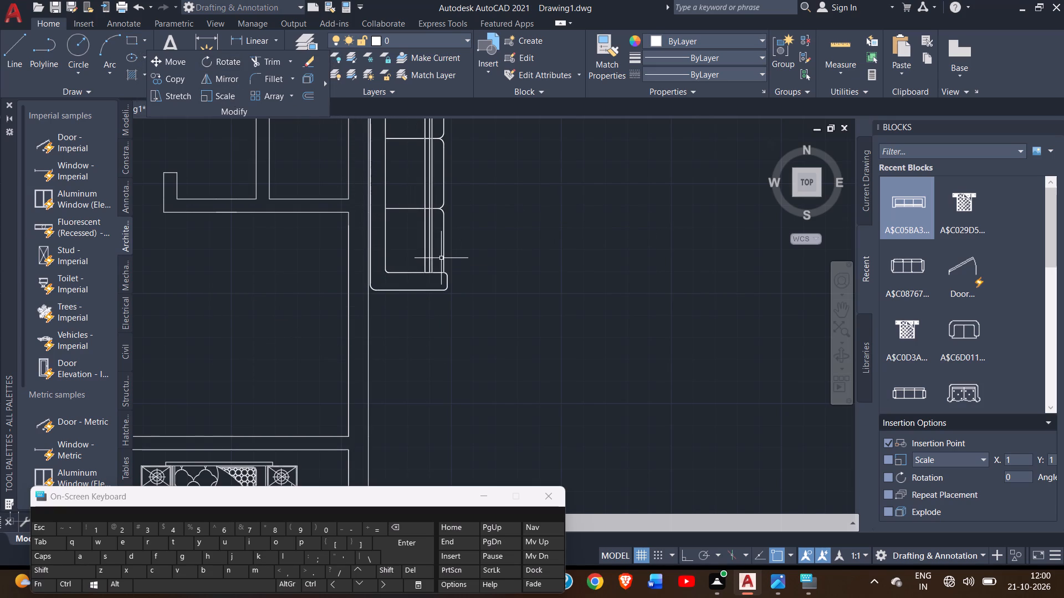
Move the rotated three-seat sofa from outside the east wall into the hall, beside the plan's west wall.
scroll(487, 242, "down", 1, "ctrl")
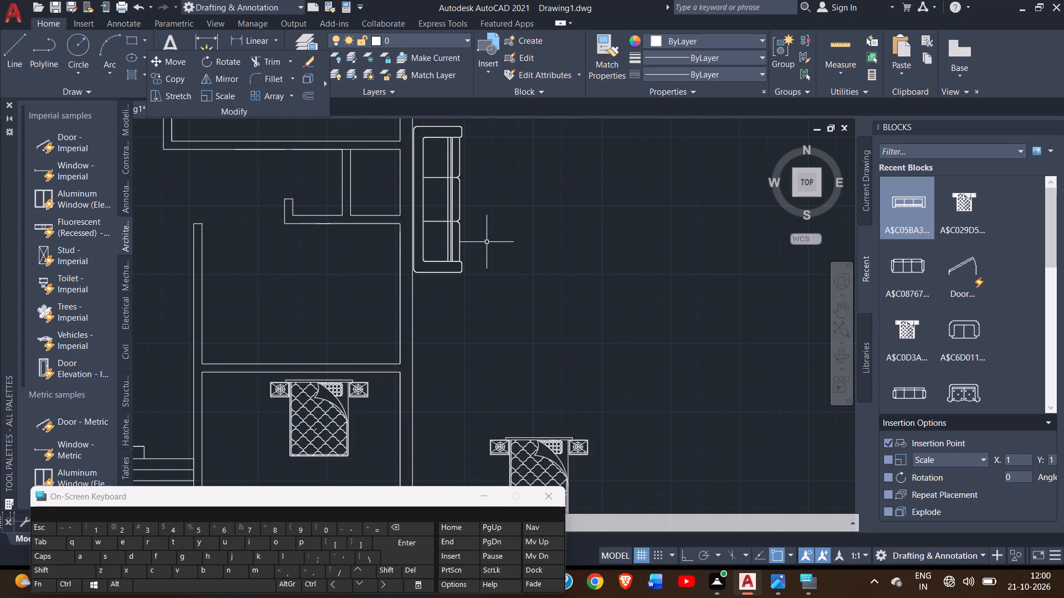
scroll(487, 242, "down", 2, "ctrl")
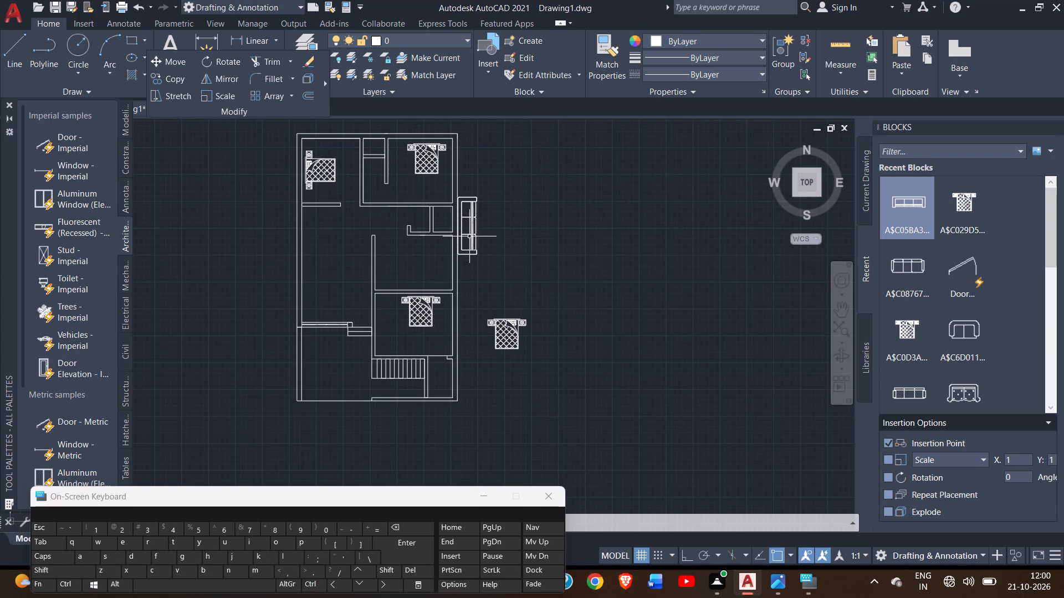
left_click(469, 236)
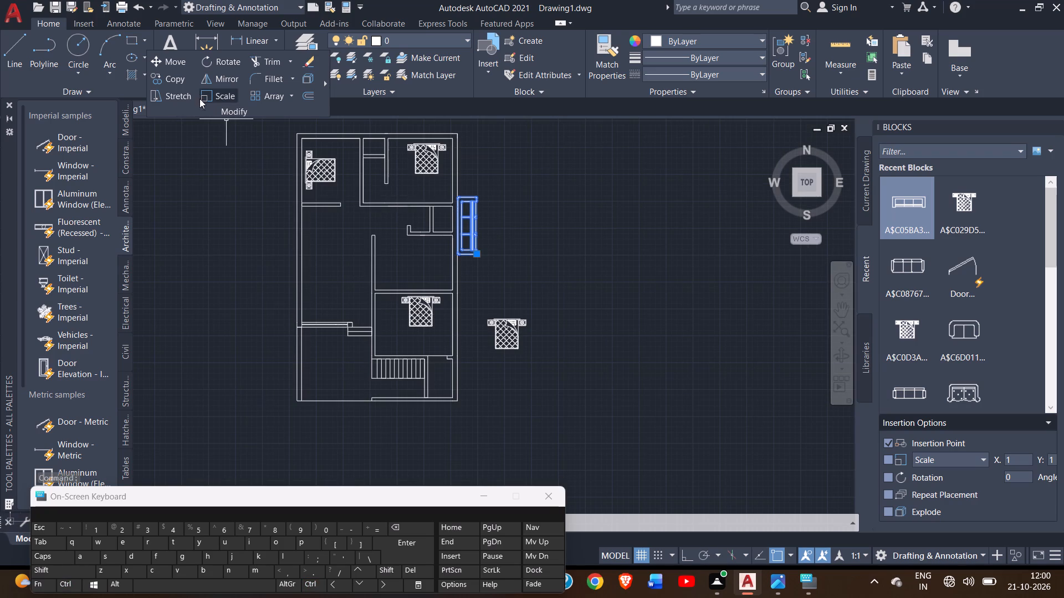
left_click(166, 66)
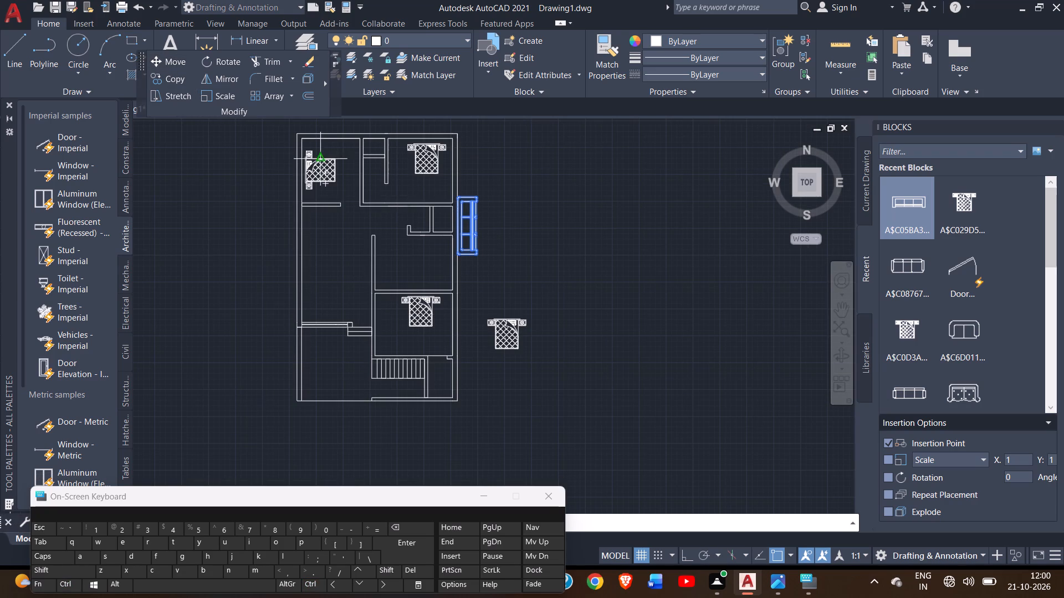
left_click(470, 226)
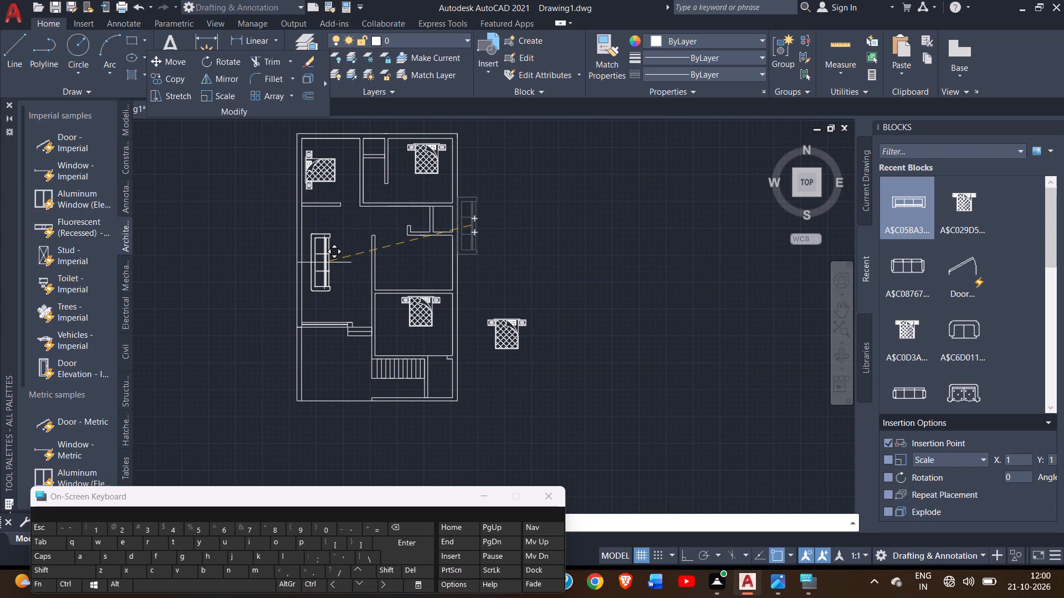
left_click(323, 262)
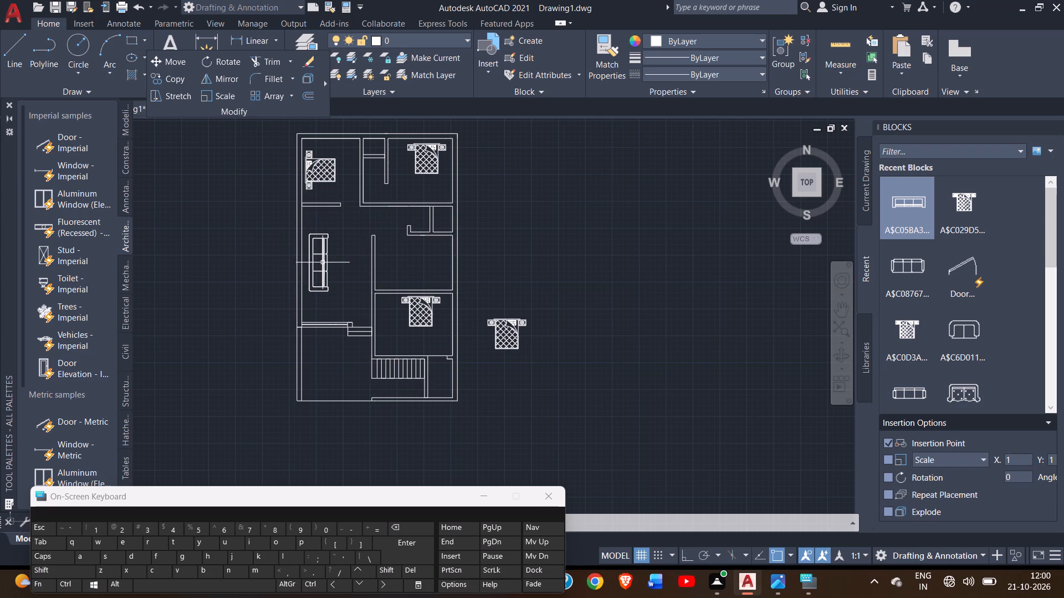
right_click(323, 262)
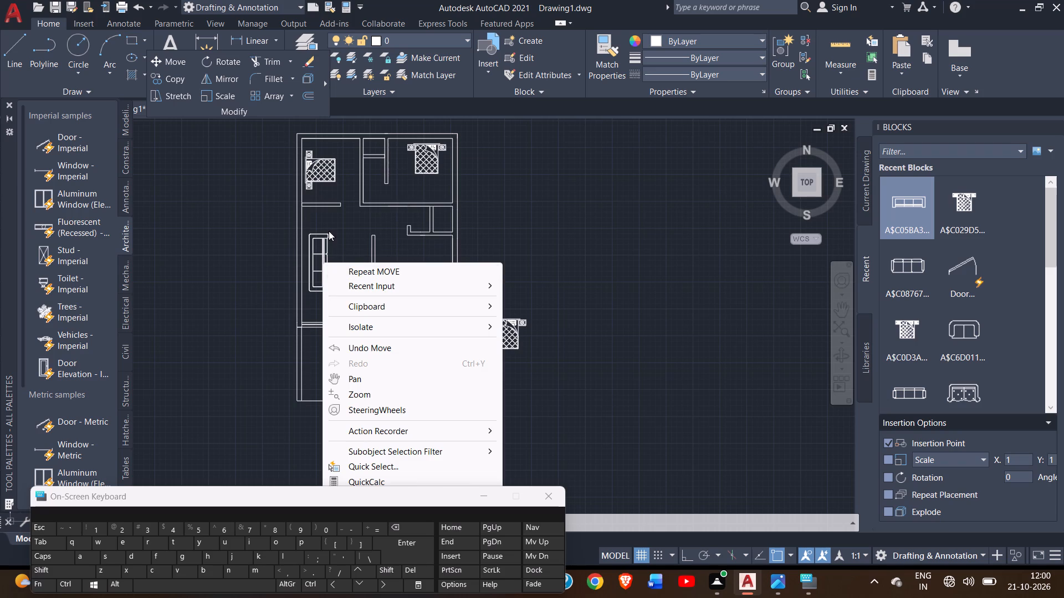
left_click(329, 231)
scroll(314, 245, "up", 1, "ctrl")
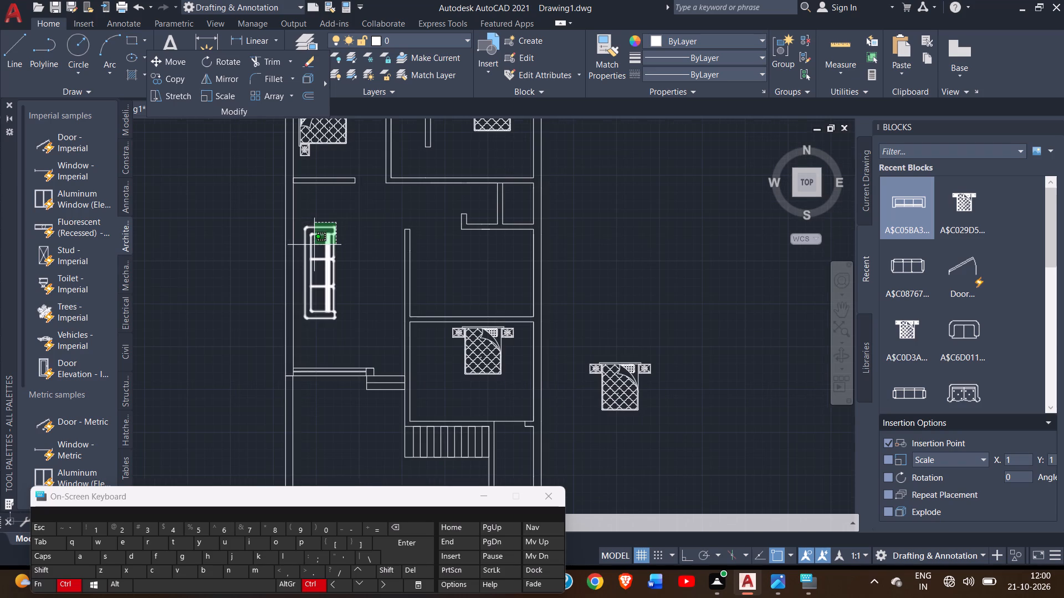
left_click(371, 212)
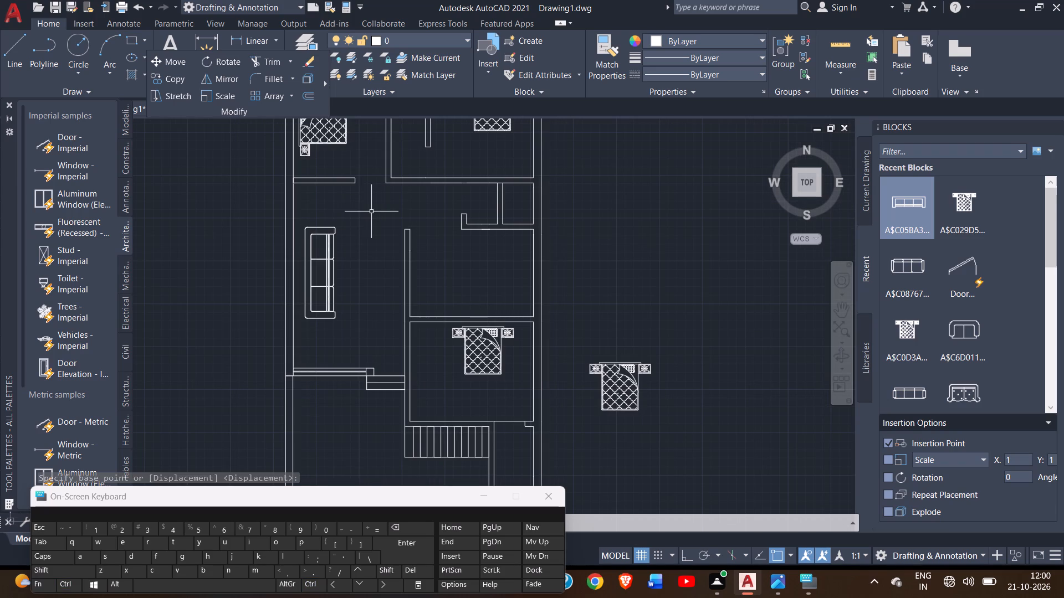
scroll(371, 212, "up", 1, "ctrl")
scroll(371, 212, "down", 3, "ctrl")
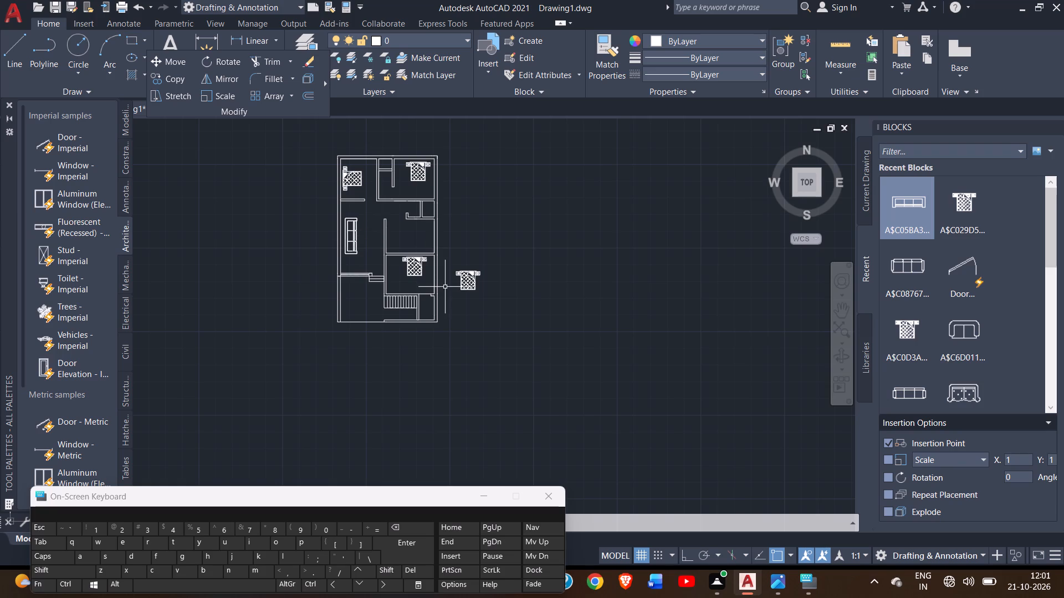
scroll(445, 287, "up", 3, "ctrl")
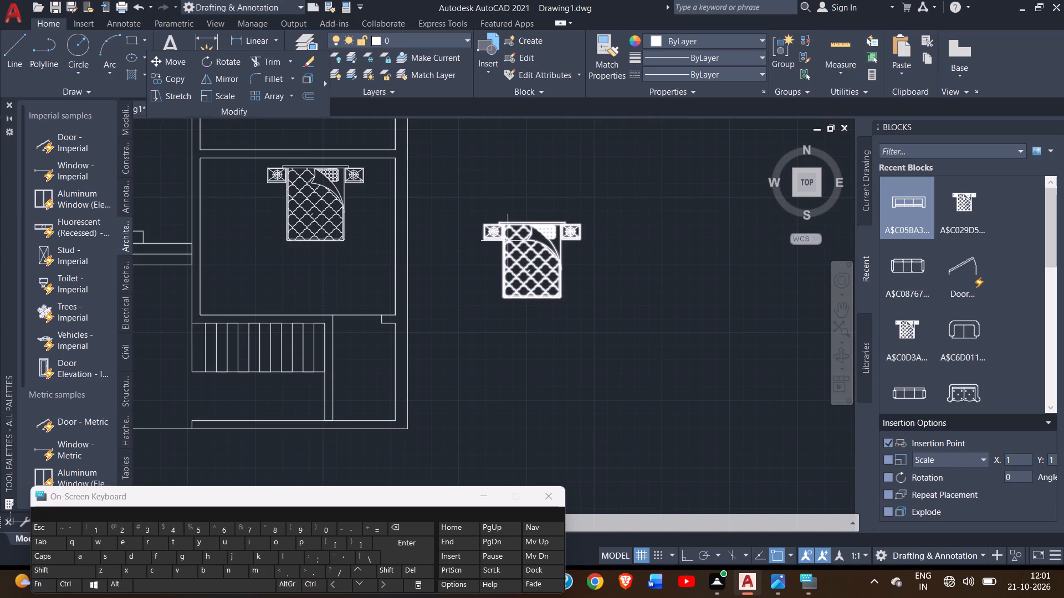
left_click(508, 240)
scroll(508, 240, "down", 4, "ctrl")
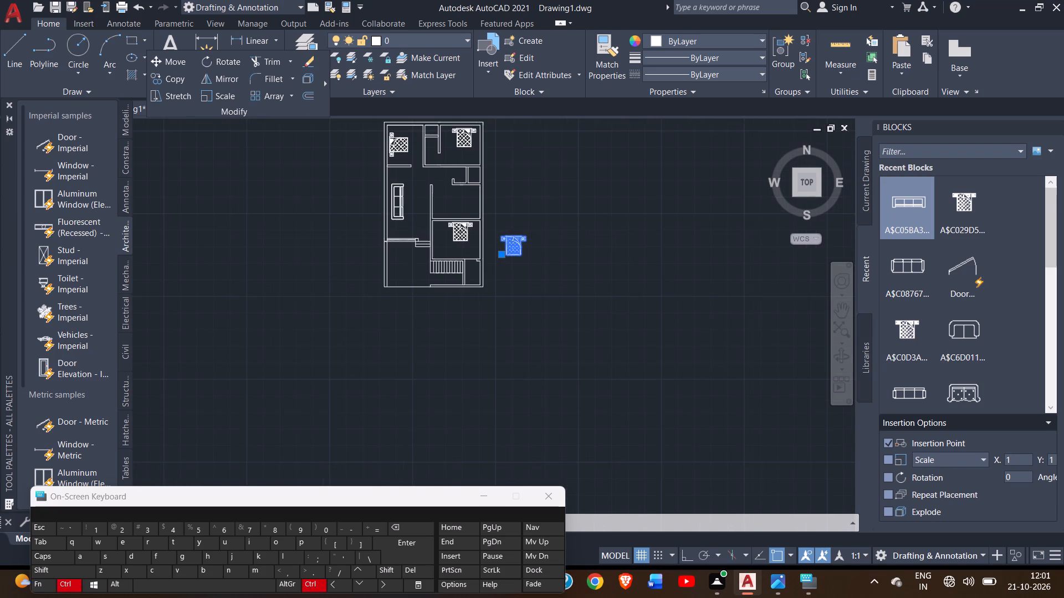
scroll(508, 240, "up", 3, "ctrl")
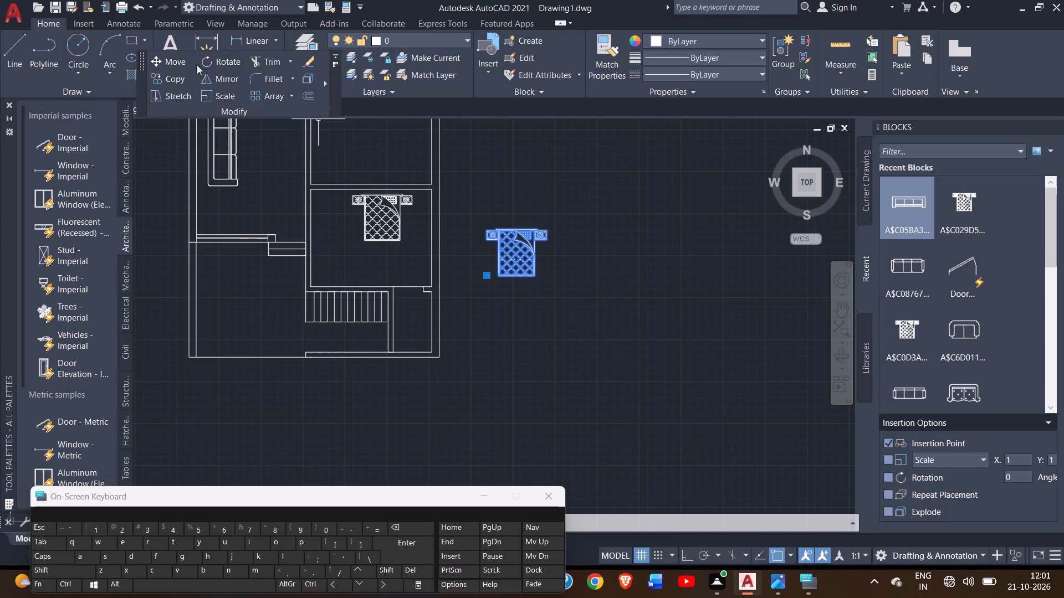
Draw a line from the inner north-west corner of the bedroom above the stairs down its west wall, and across the wall as a jamb.
left_click(16, 63)
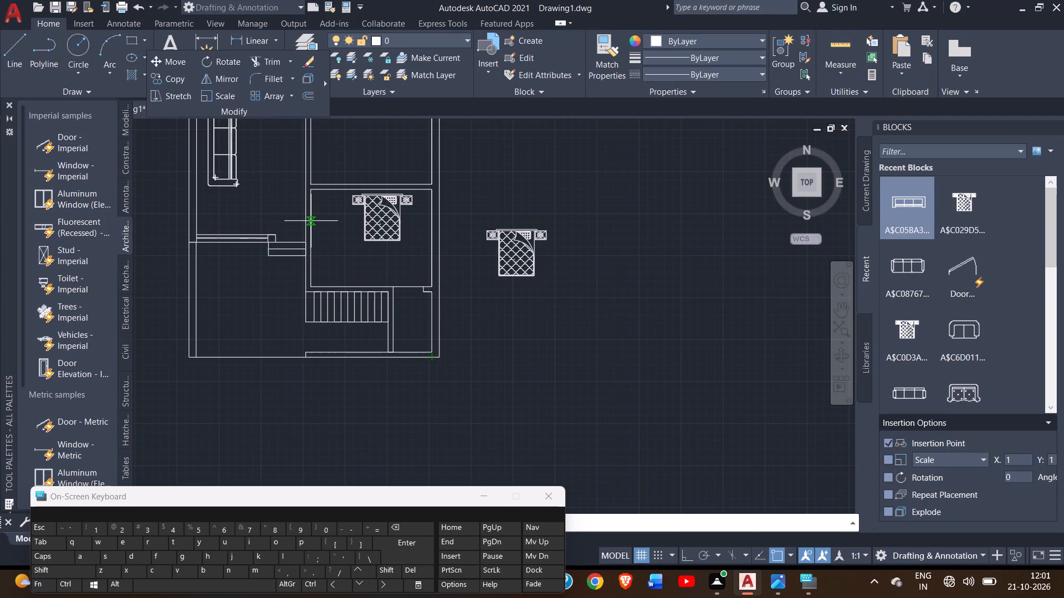
left_click(309, 192)
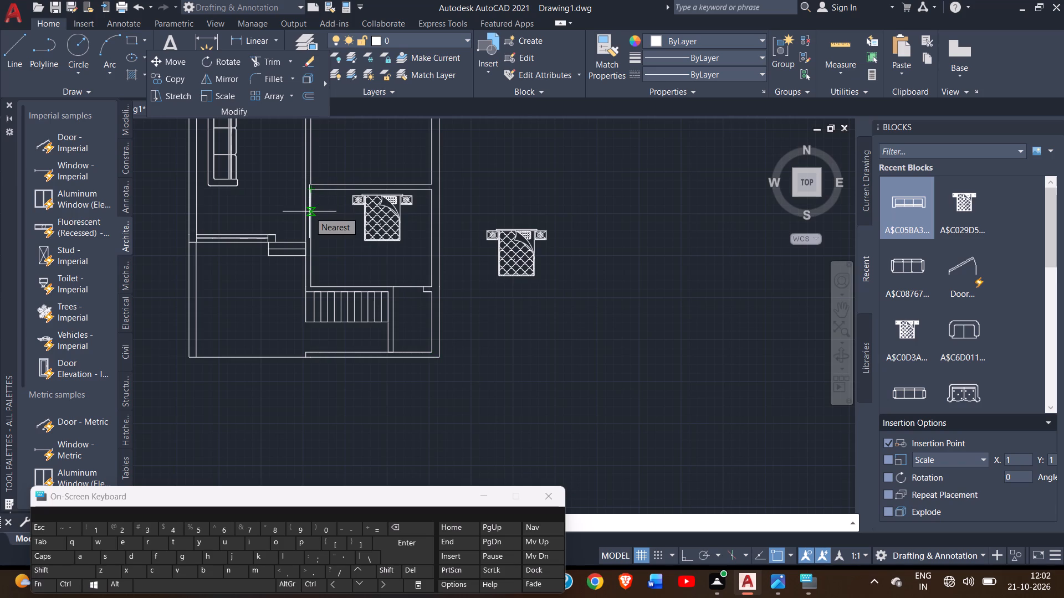
scroll(309, 212, "up", 1, "ctrl")
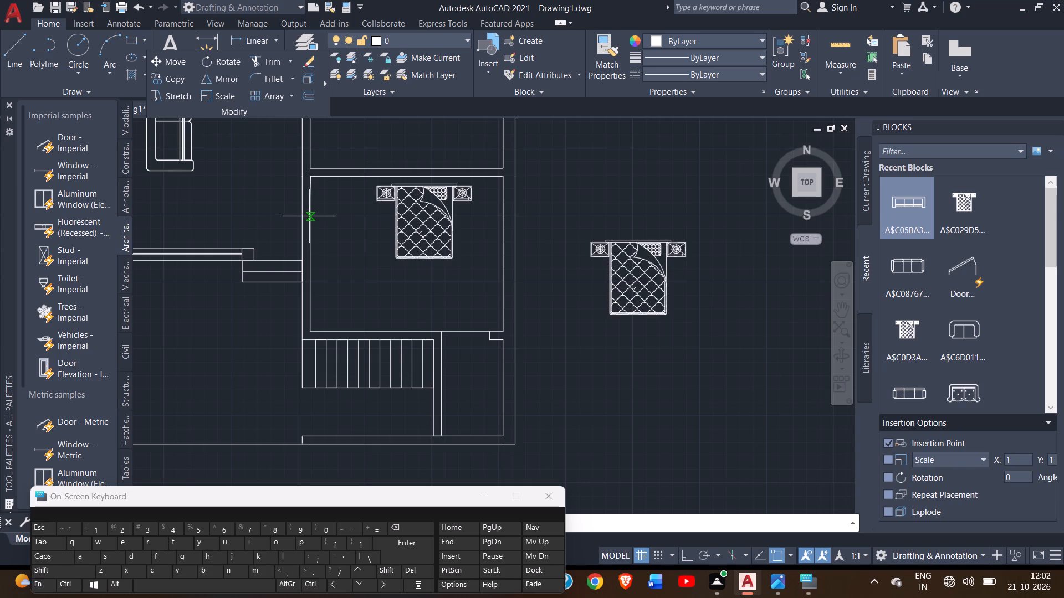
scroll(309, 216, "up", 1, "ctrl")
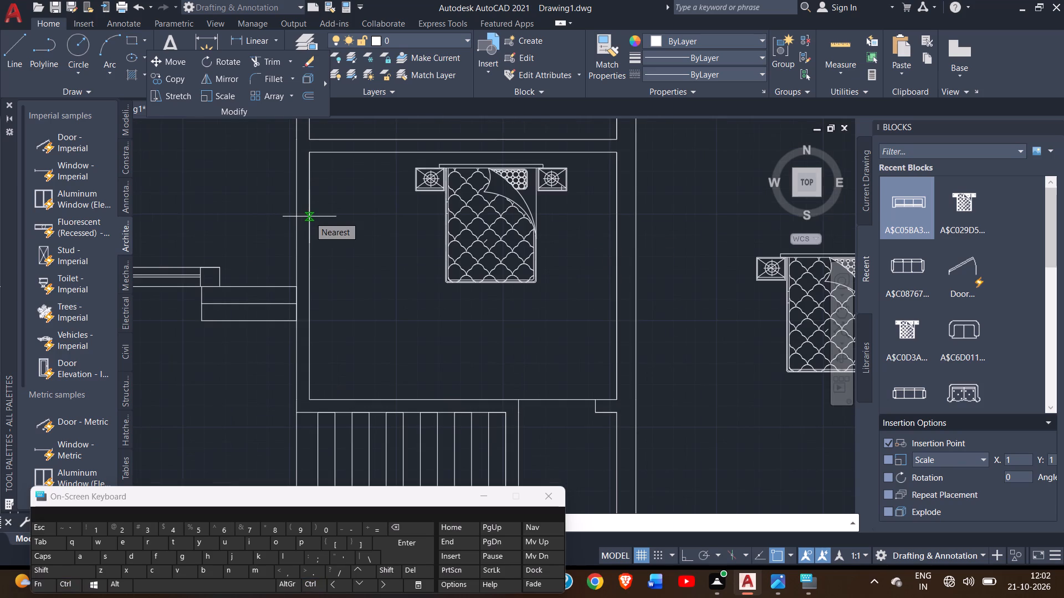
left_click(309, 216)
left_click(296, 215)
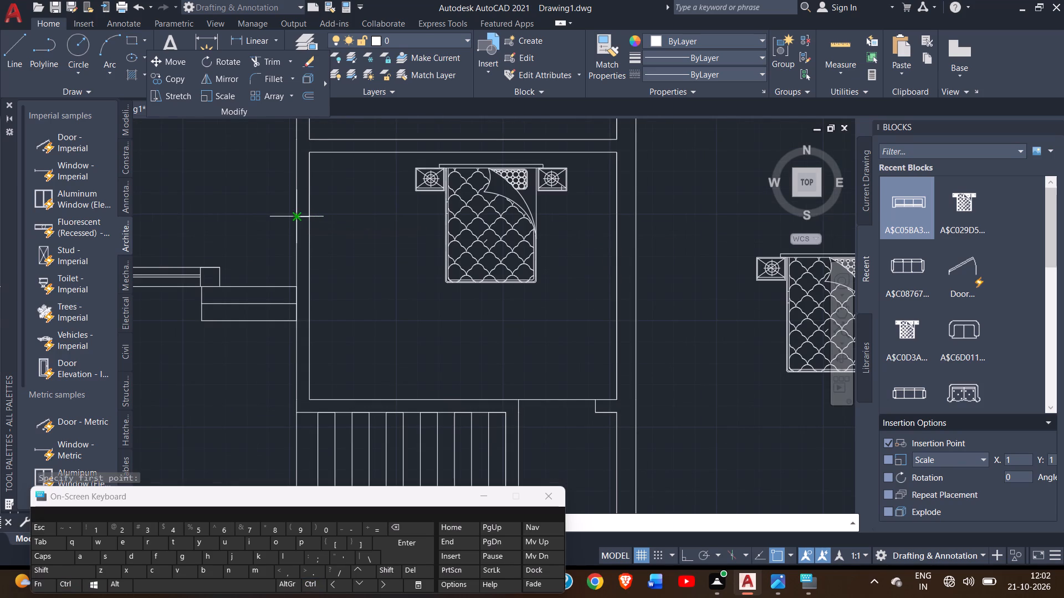
right_click(296, 215)
left_click(321, 221)
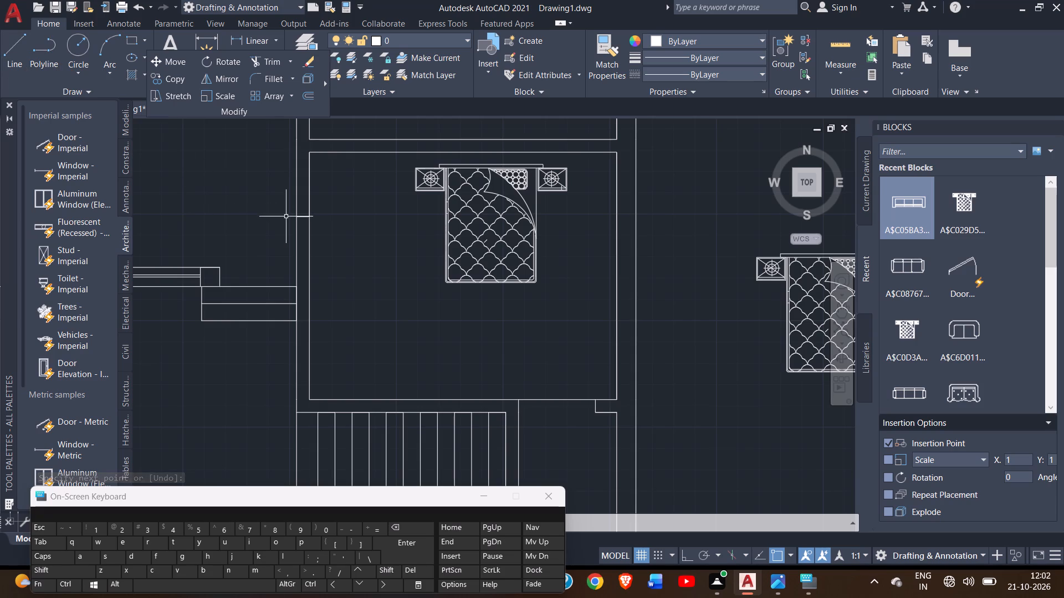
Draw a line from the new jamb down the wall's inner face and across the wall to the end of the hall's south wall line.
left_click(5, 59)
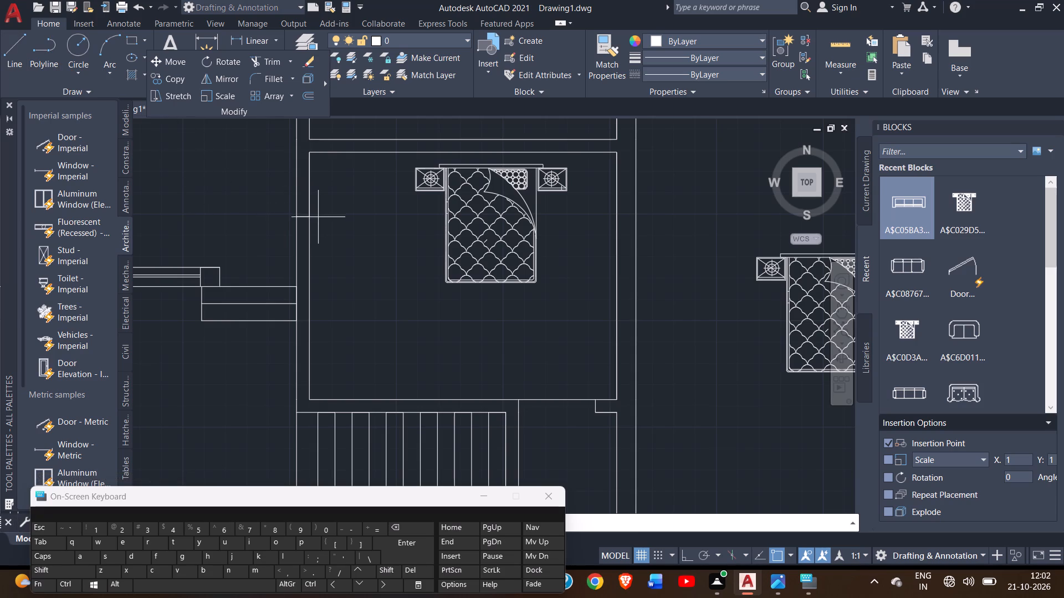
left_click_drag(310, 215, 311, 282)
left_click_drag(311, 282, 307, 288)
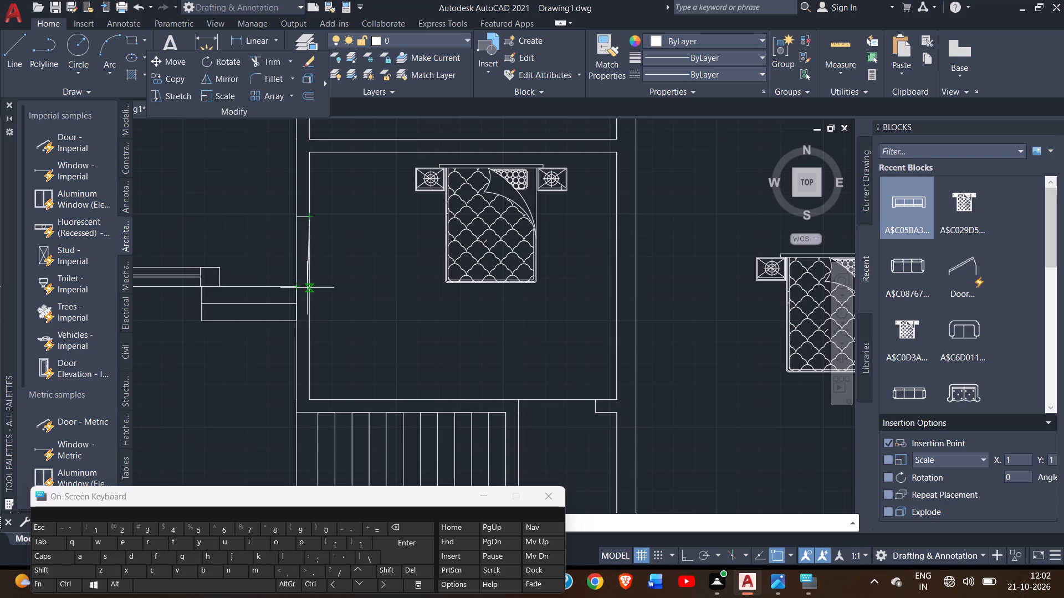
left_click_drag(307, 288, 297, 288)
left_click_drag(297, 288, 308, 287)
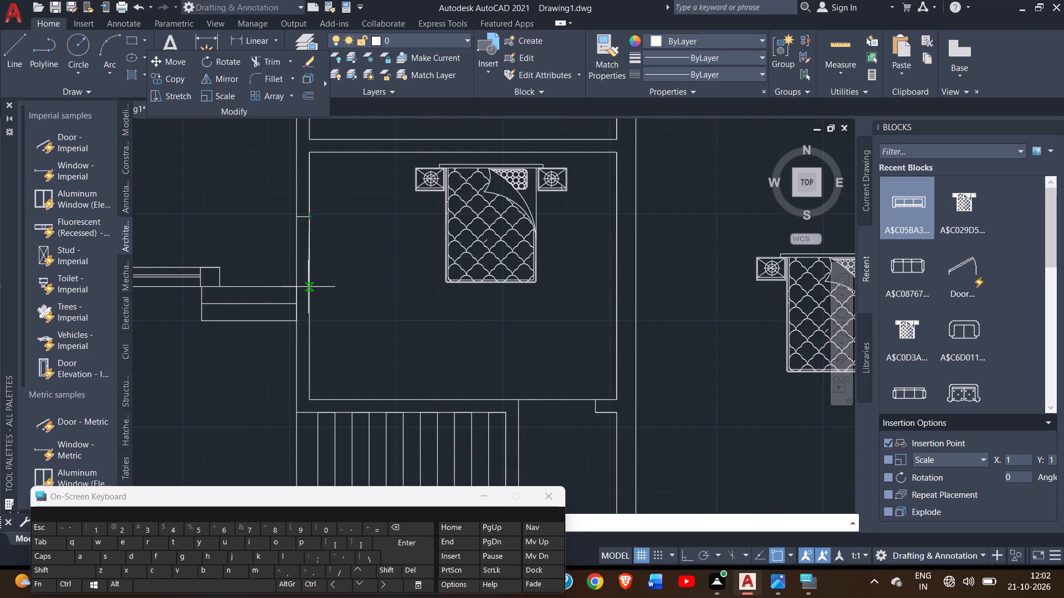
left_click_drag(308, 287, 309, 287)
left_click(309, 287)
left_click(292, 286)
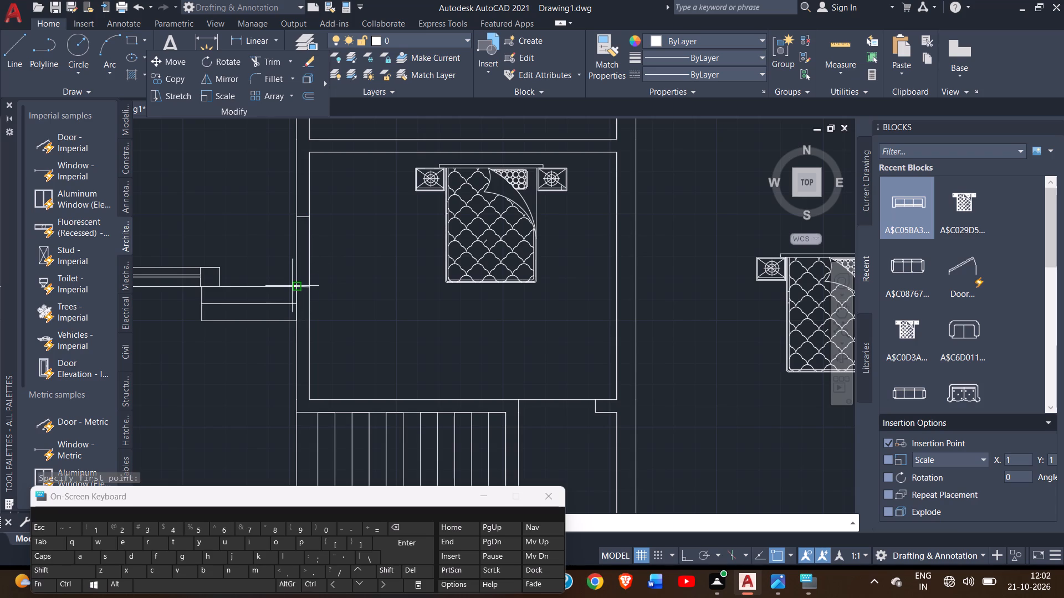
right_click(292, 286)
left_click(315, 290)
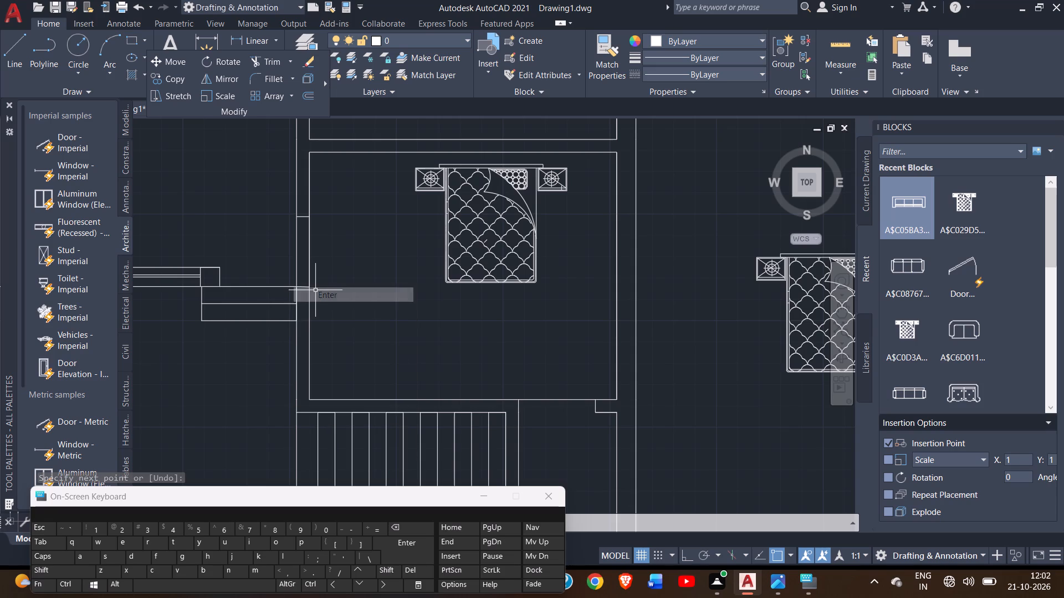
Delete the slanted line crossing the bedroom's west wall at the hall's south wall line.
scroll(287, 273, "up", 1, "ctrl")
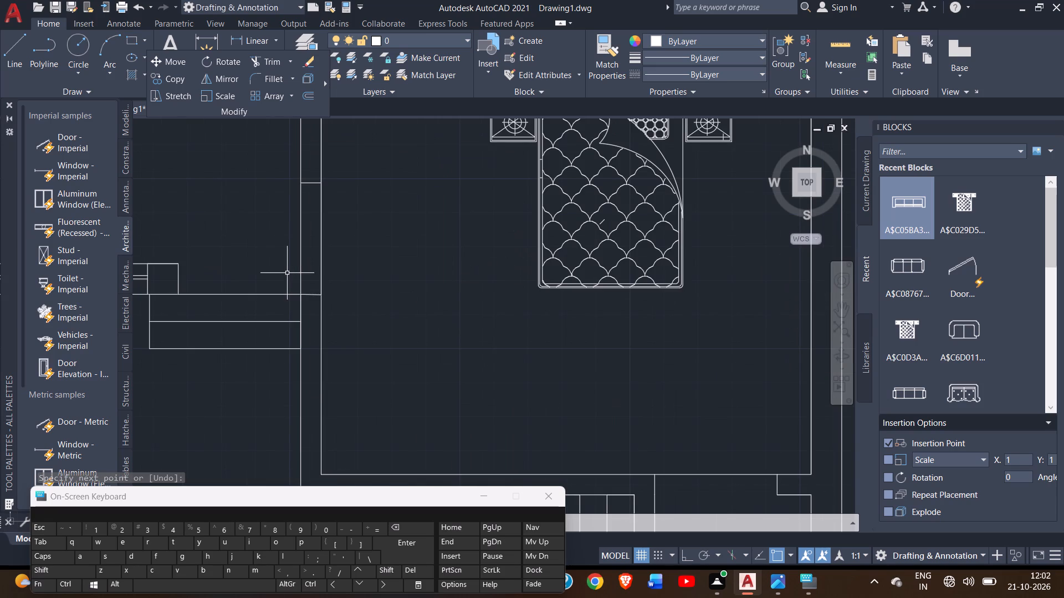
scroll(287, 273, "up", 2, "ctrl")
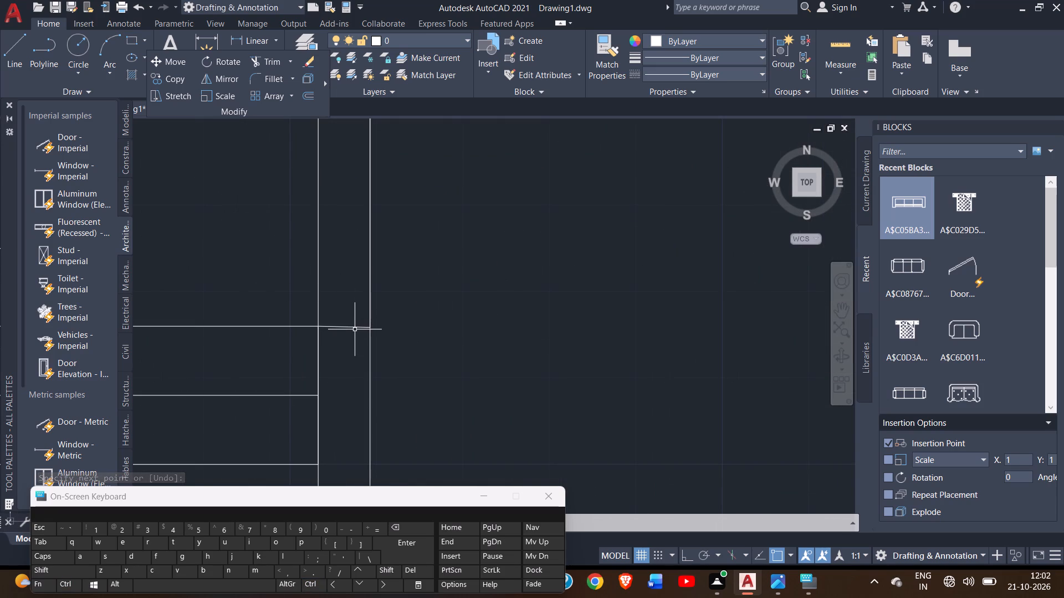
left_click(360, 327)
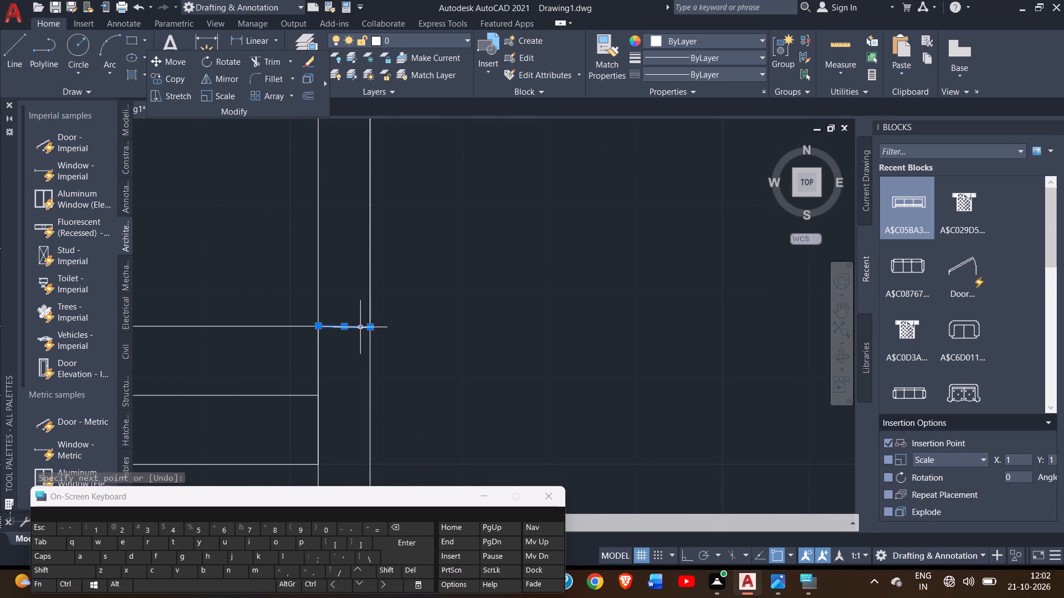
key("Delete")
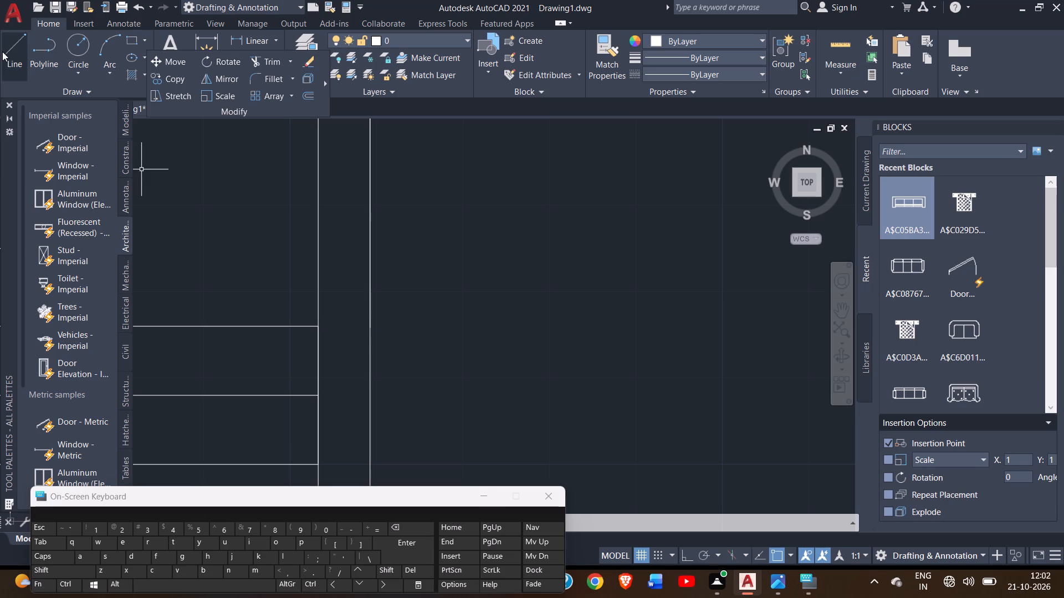
Draw a horizontal south jamb line across the bedroom's west wall, starting from the end of the hall's south wall line.
left_click(3, 51)
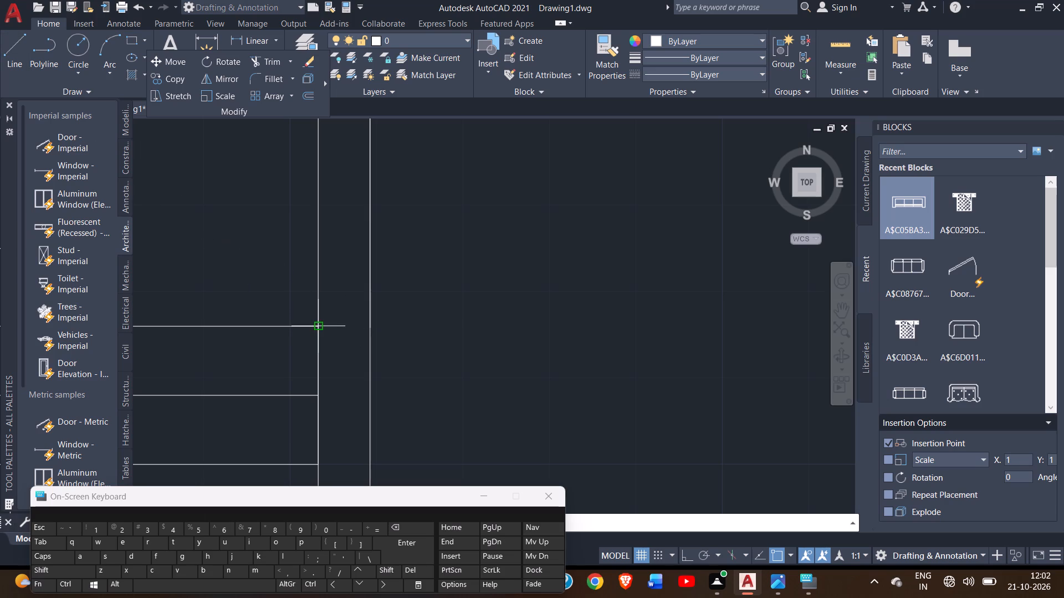
left_click(318, 323)
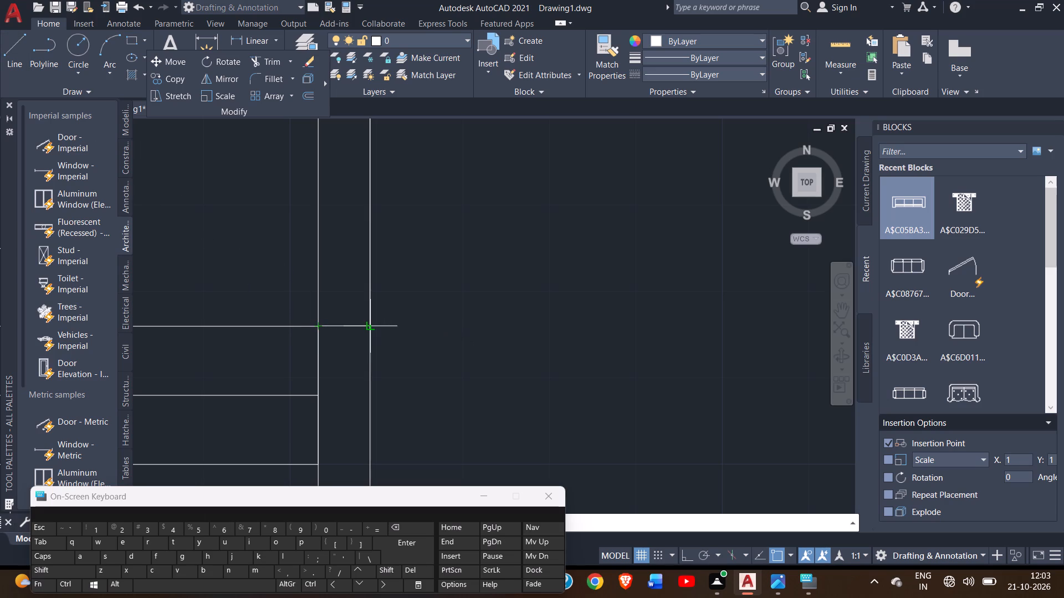
left_click(372, 323)
right_click(372, 323)
left_click(392, 330)
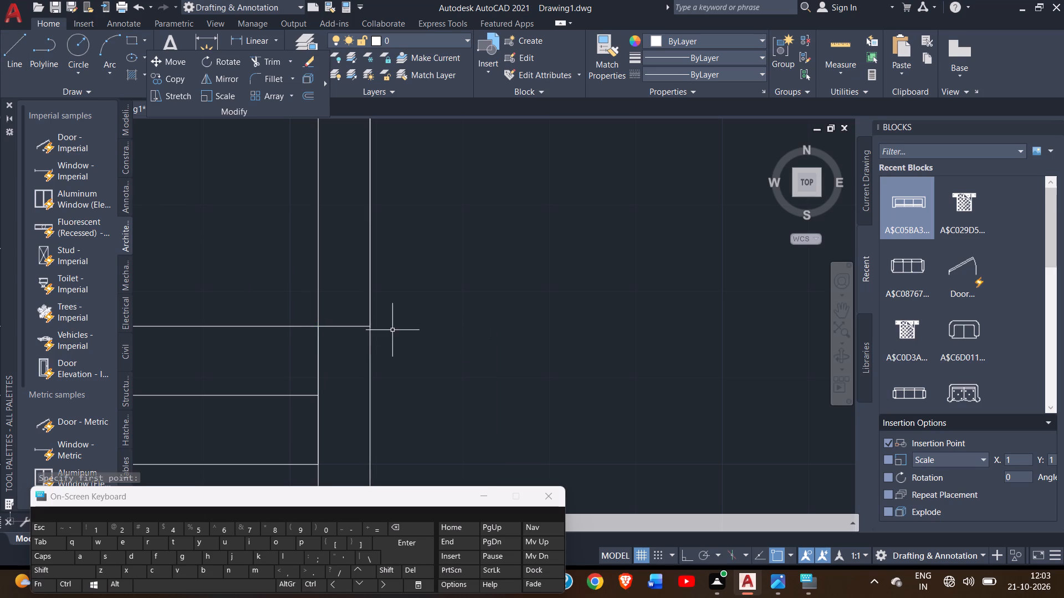
Trim both west wall lines of the bedroom between the two jambs to open a doorway to the hall.
scroll(392, 330, "down", 3, "ctrl")
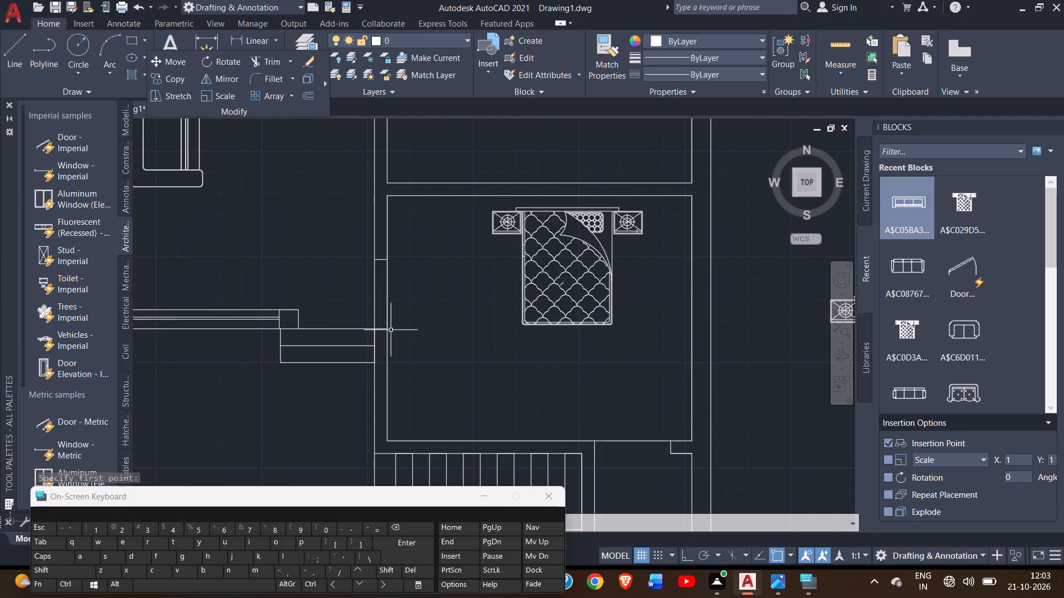
left_click(280, 59)
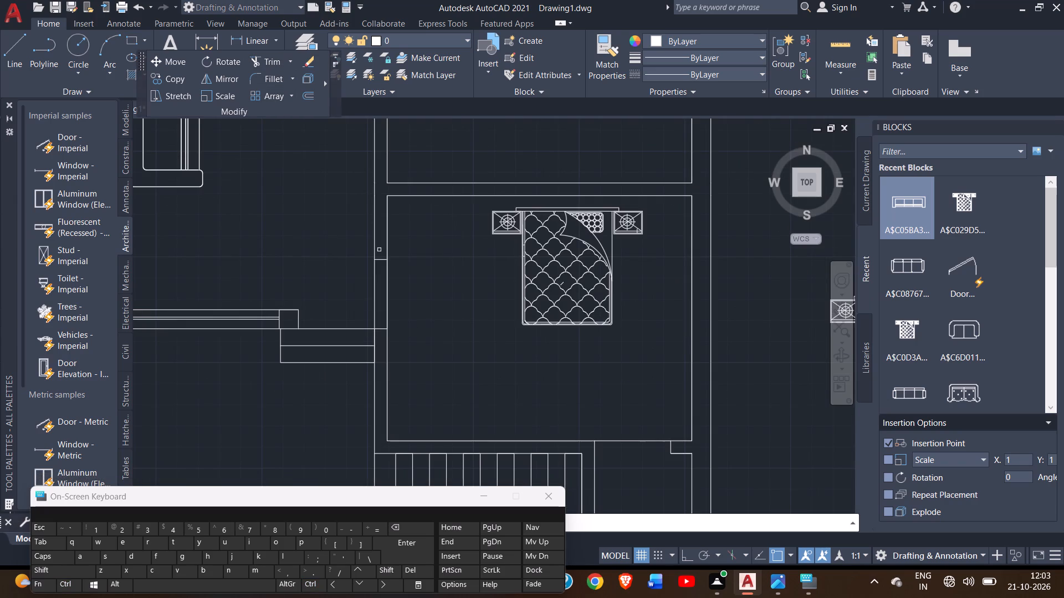
left_click_drag(366, 281, 428, 277)
left_click(428, 277)
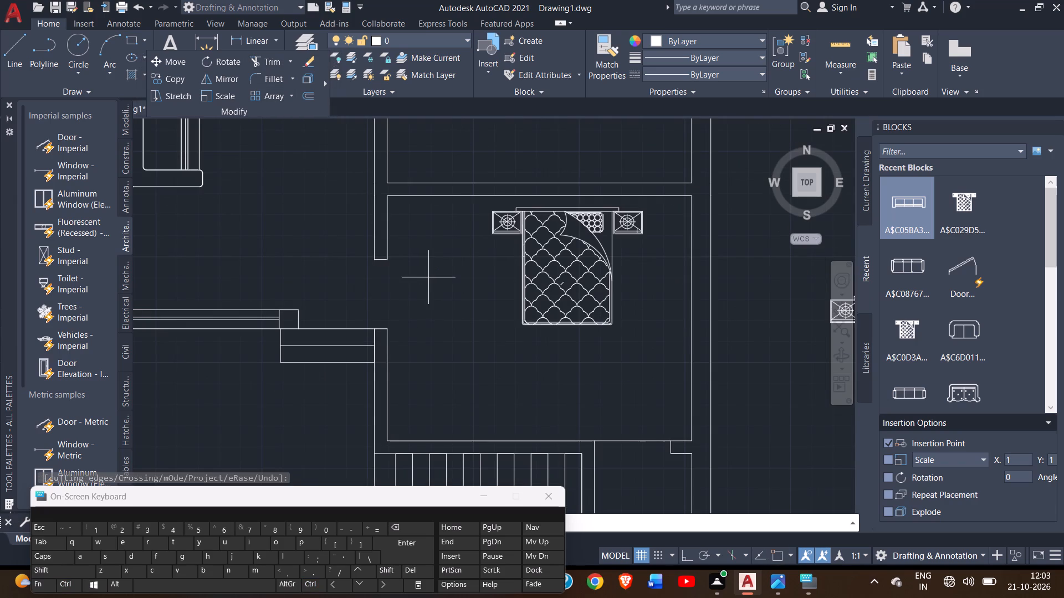
scroll(428, 277, "down", 3, "ctrl")
scroll(428, 277, "up", 2, "ctrl")
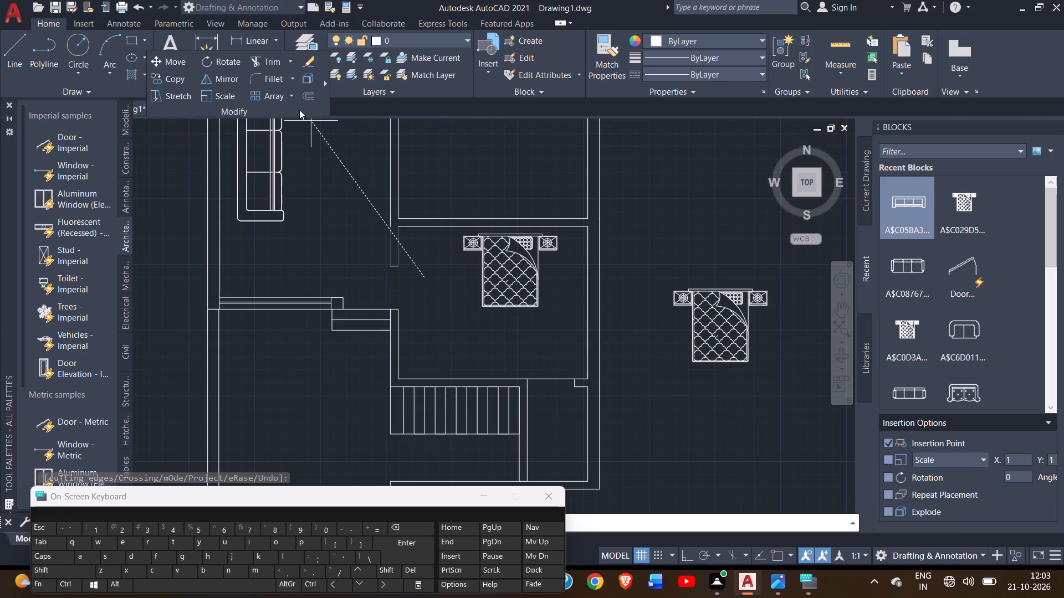
left_click(403, 290)
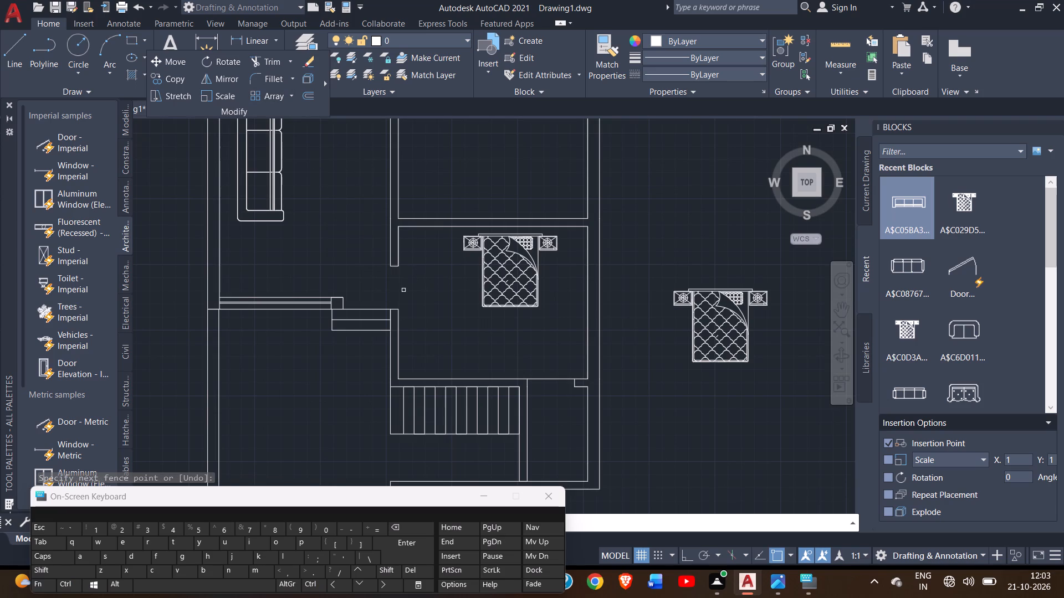
right_click(403, 290)
left_click(418, 300)
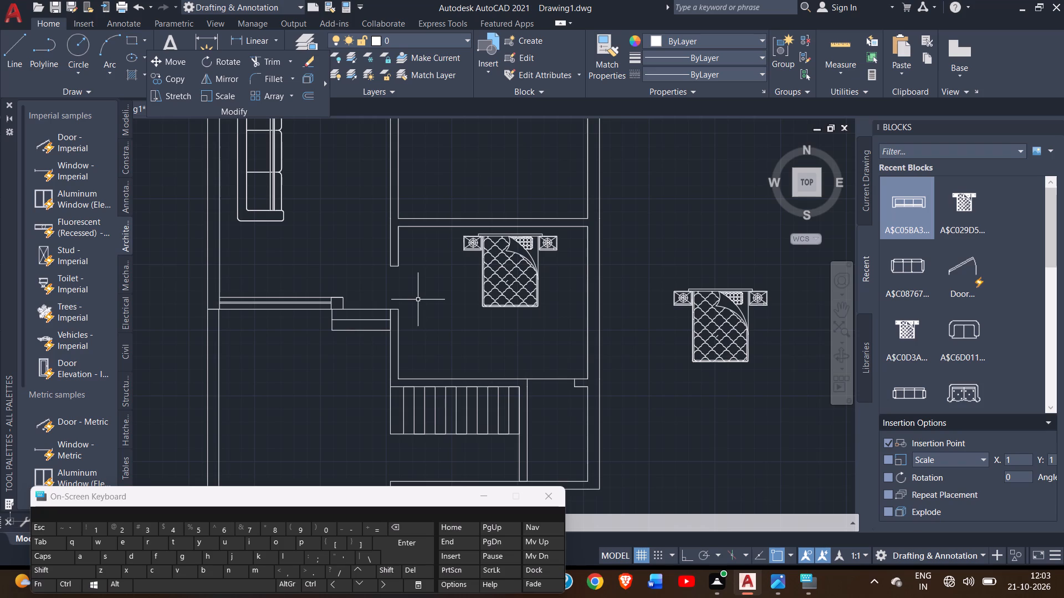
Scale the double bed in the bedroom above the stairs up slightly, freehand from its lower-left corner.
left_click(497, 252)
left_click(485, 243)
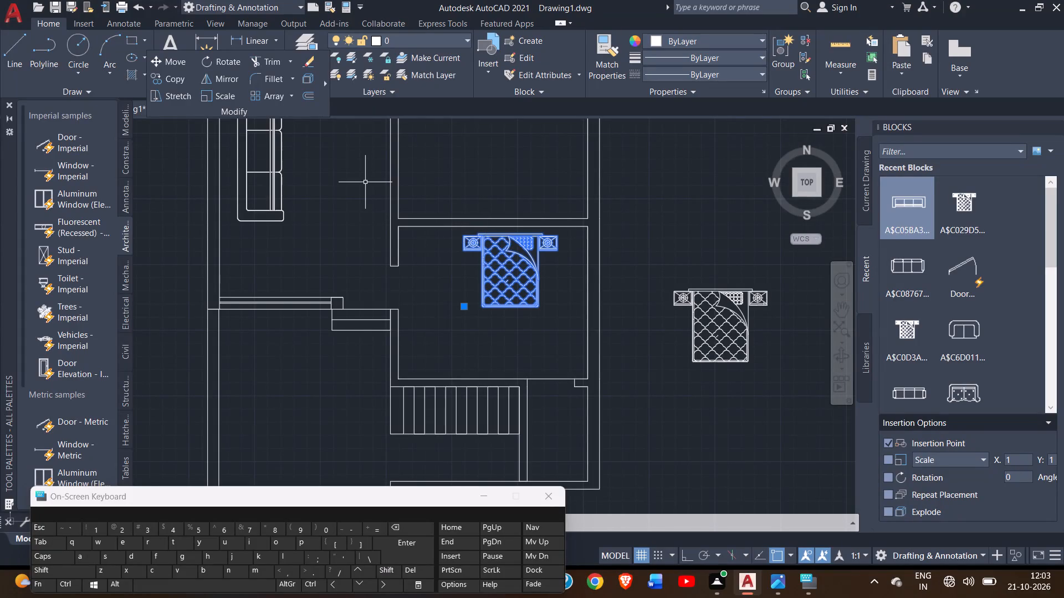
left_click(205, 97)
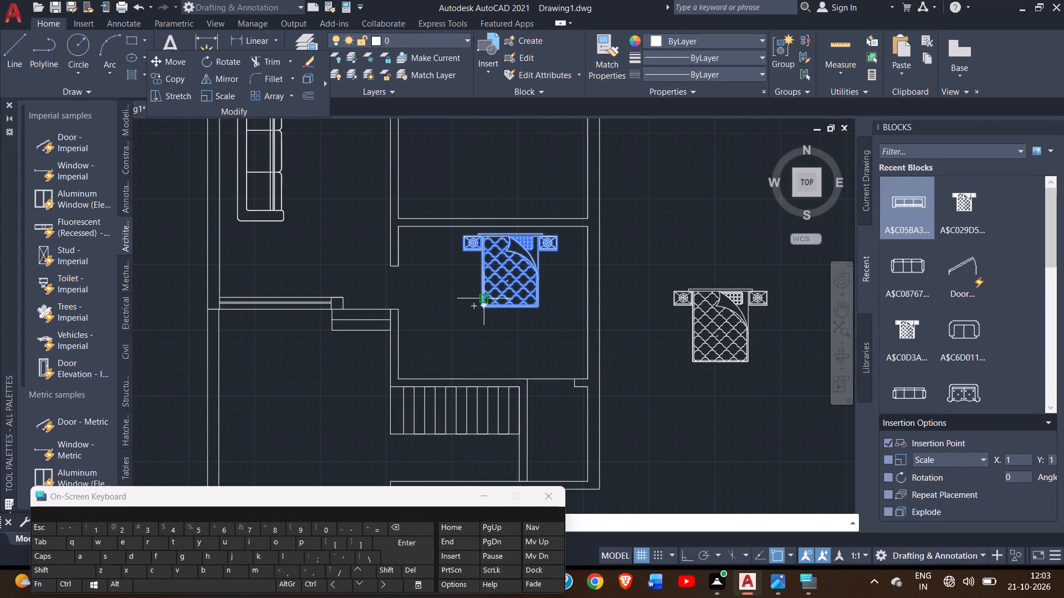
left_click_drag(484, 301, 528, 262)
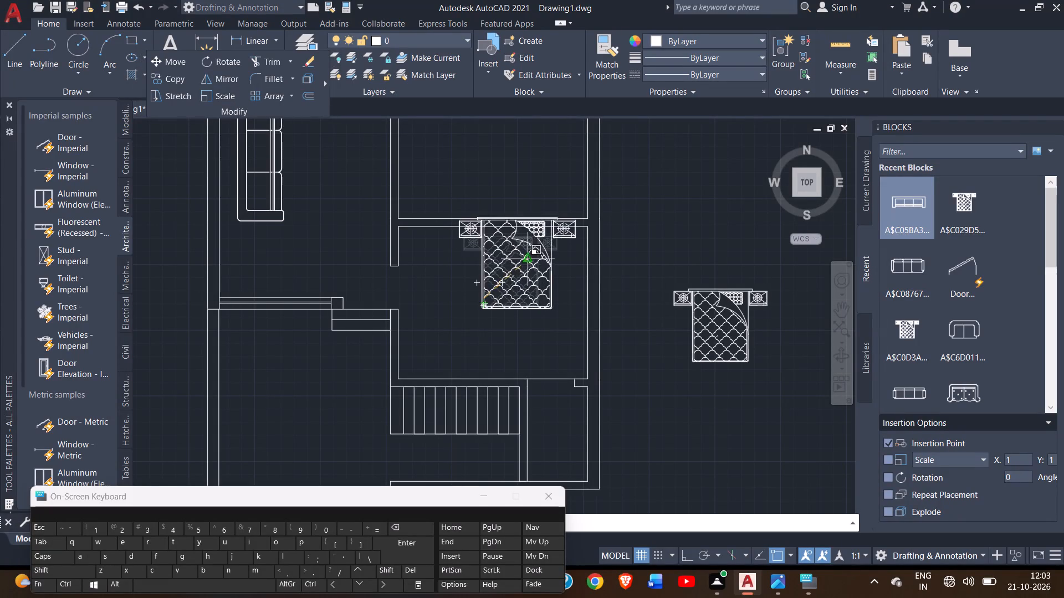
left_click_drag(528, 262, 525, 268)
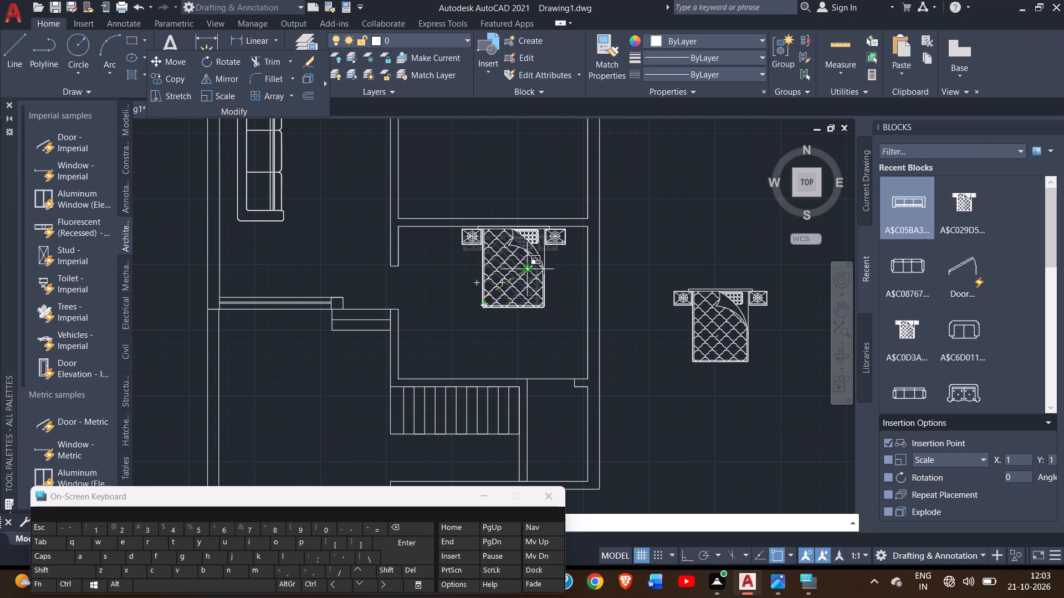
left_click_drag(525, 268, 526, 268)
left_click(526, 268)
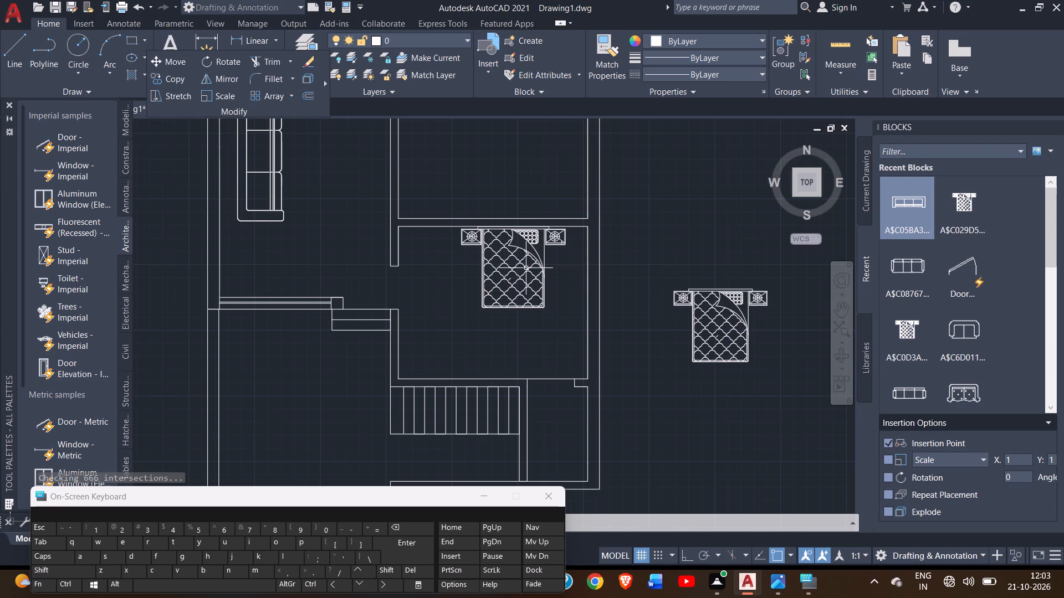
right_click(526, 268)
left_click(505, 268)
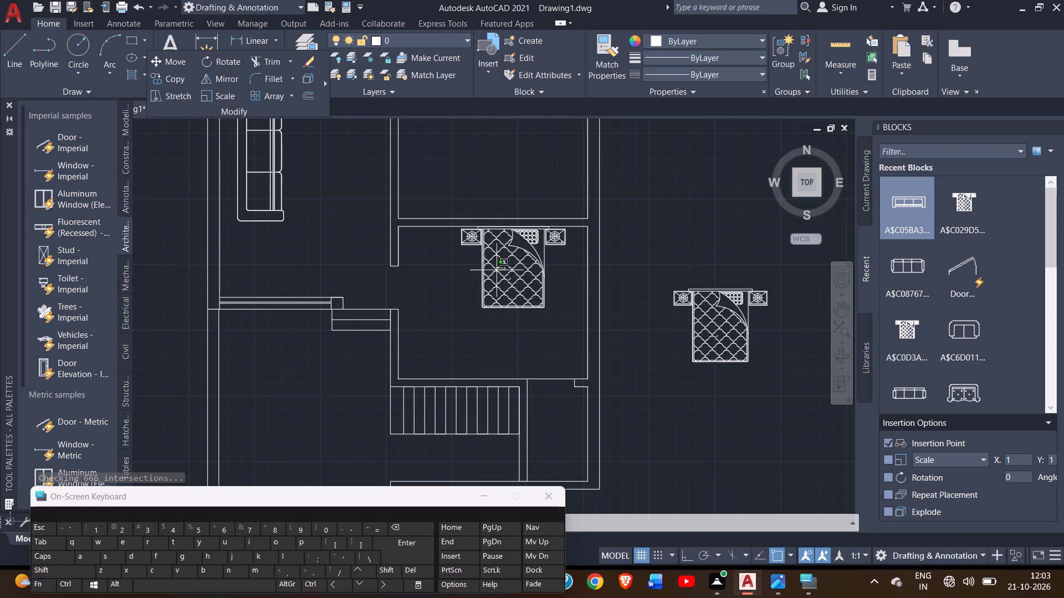
Move the double bed in the bedroom above the stairs slightly south, away from the north wall.
left_click(492, 270)
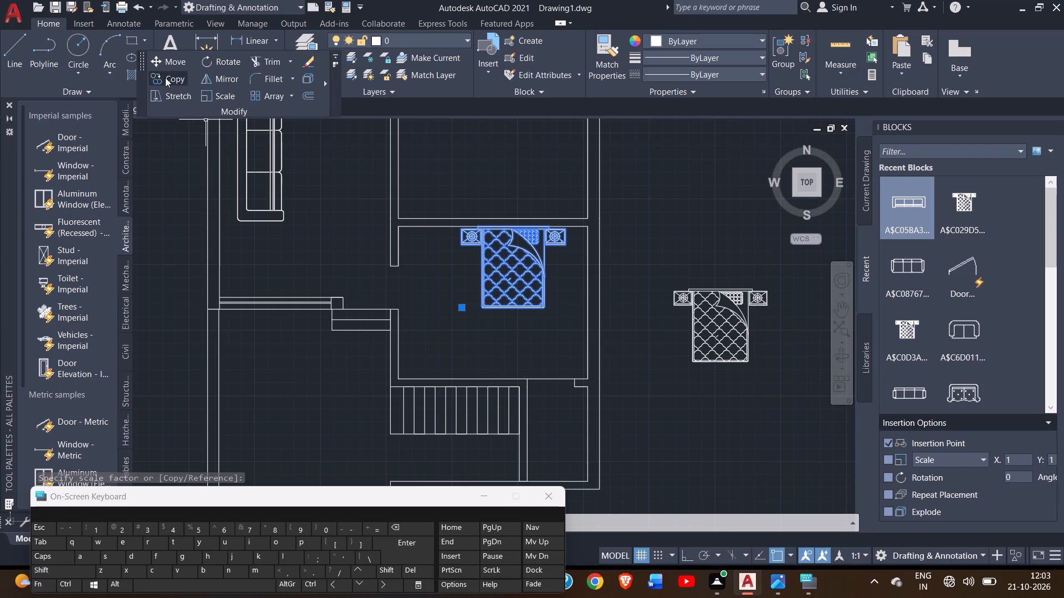
left_click(166, 59)
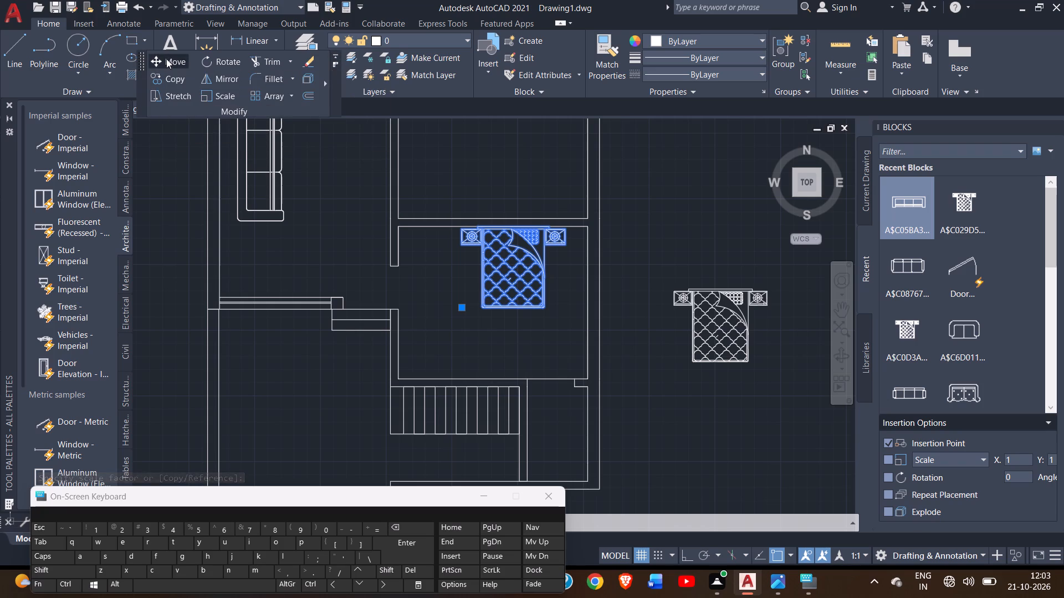
left_click(513, 263)
left_click(515, 273)
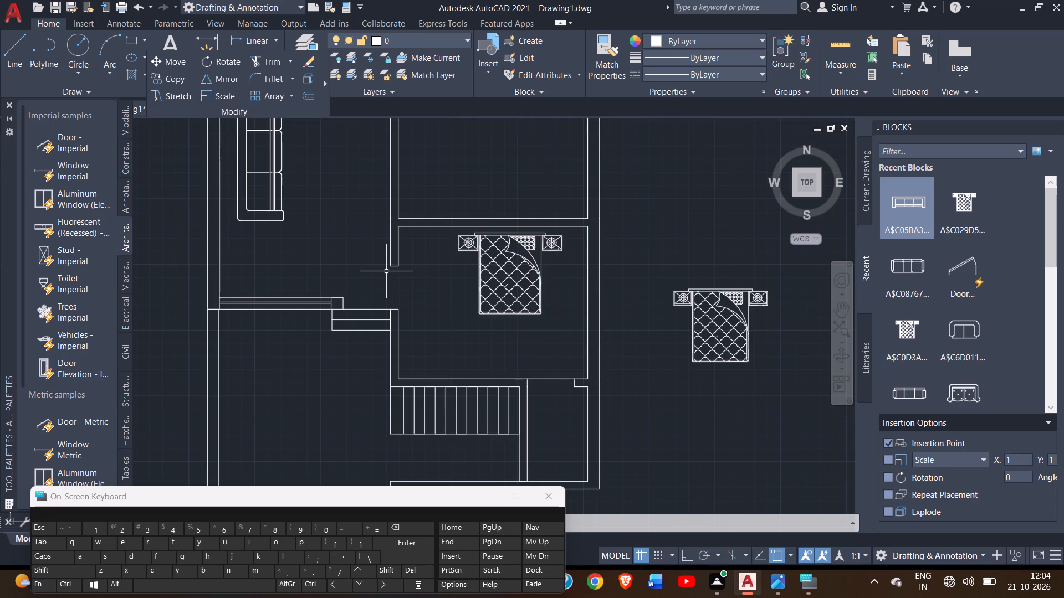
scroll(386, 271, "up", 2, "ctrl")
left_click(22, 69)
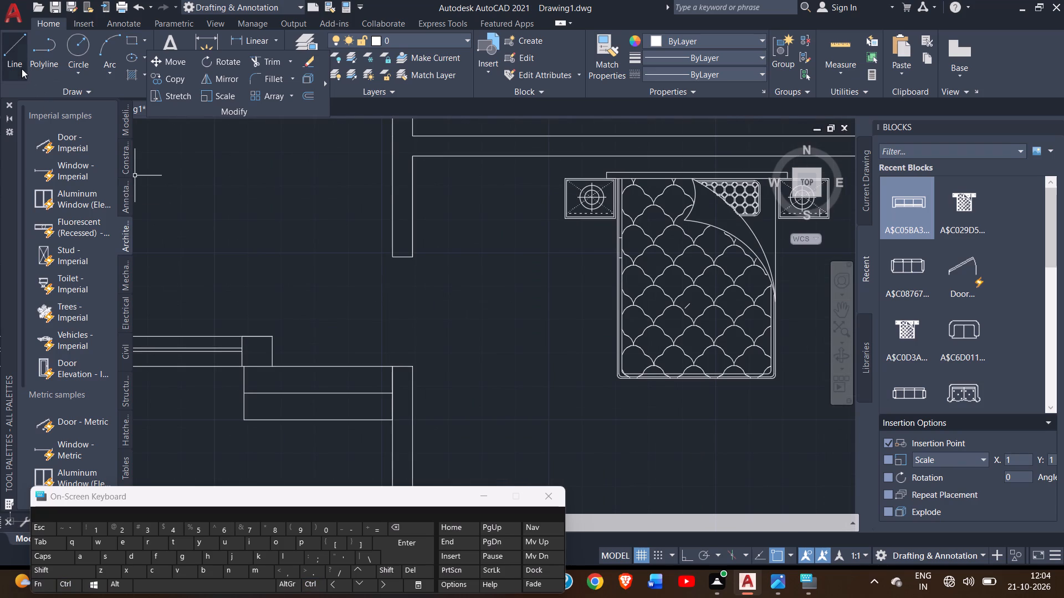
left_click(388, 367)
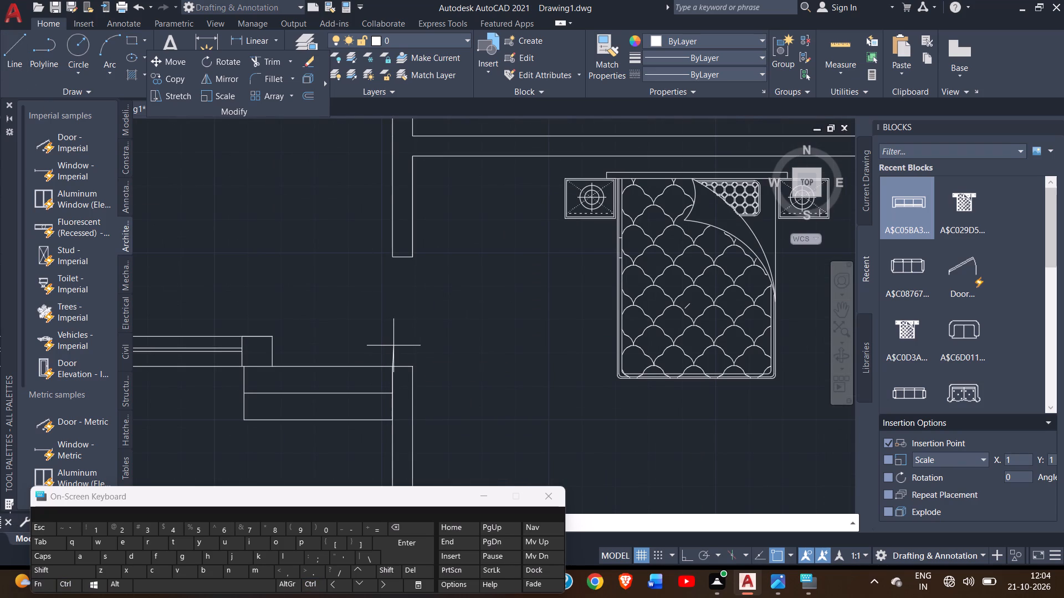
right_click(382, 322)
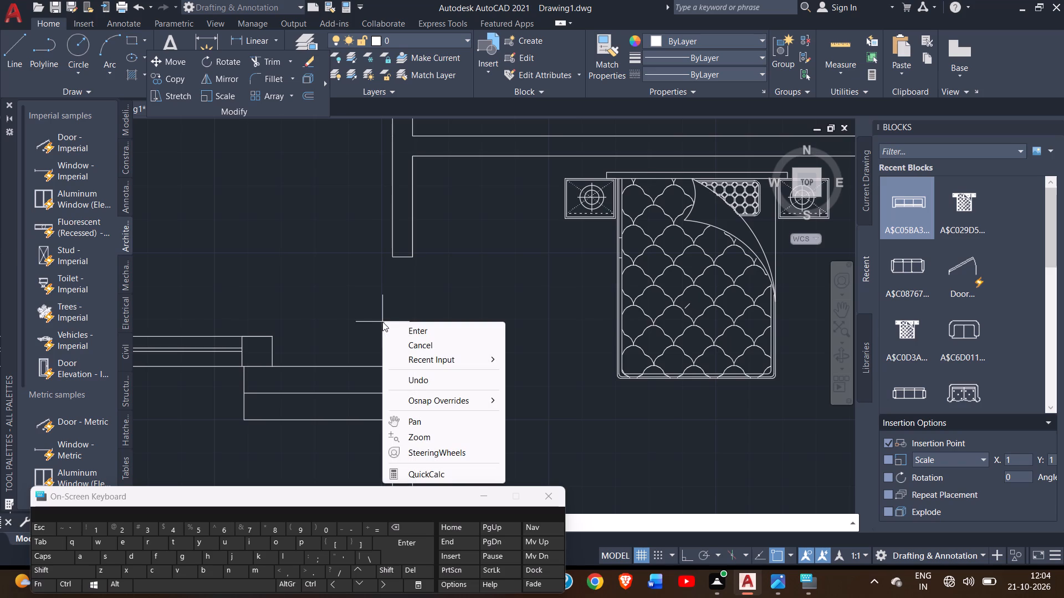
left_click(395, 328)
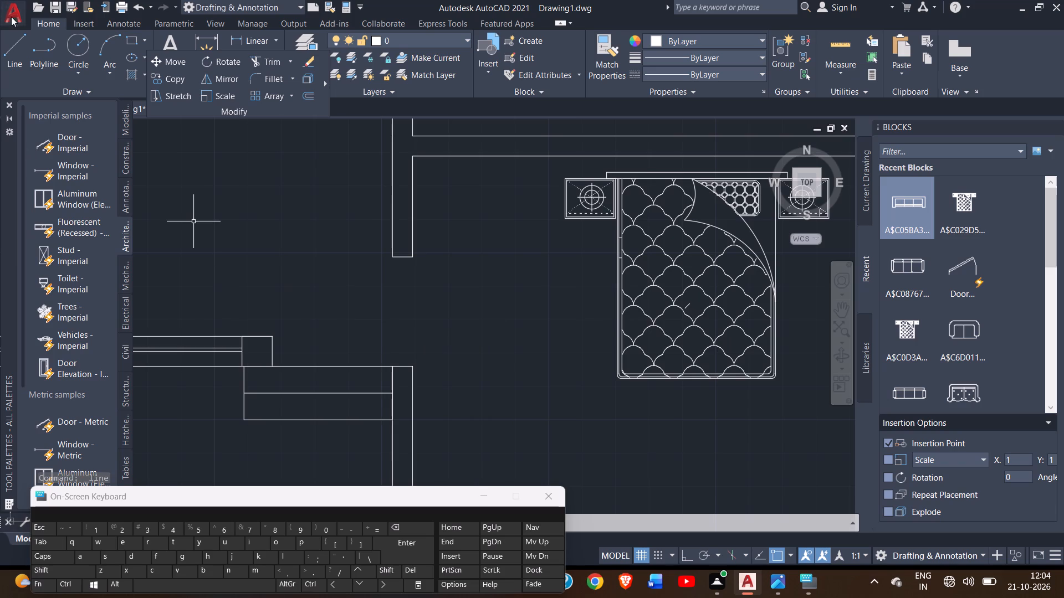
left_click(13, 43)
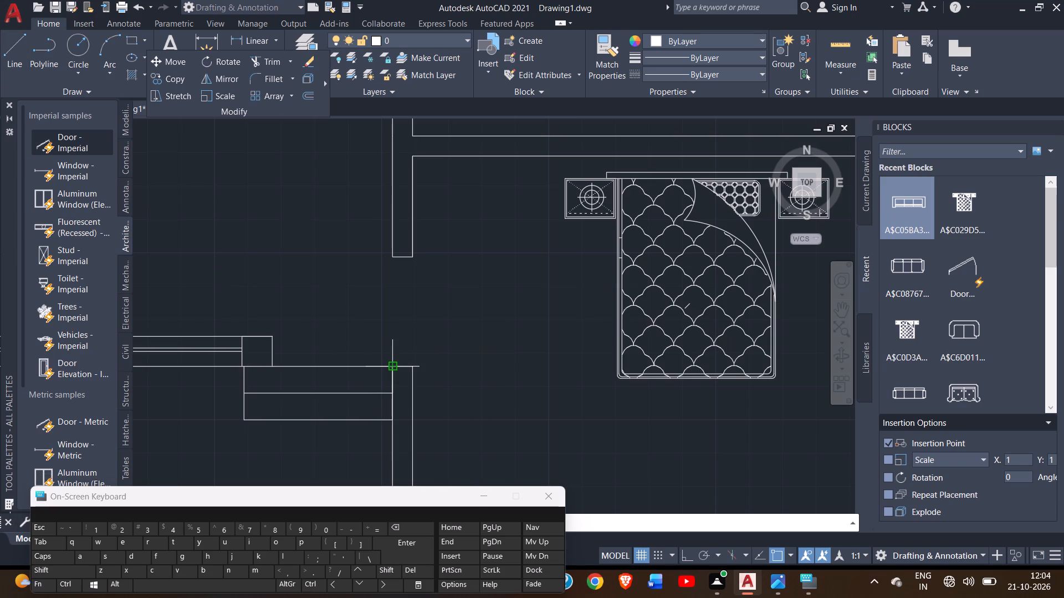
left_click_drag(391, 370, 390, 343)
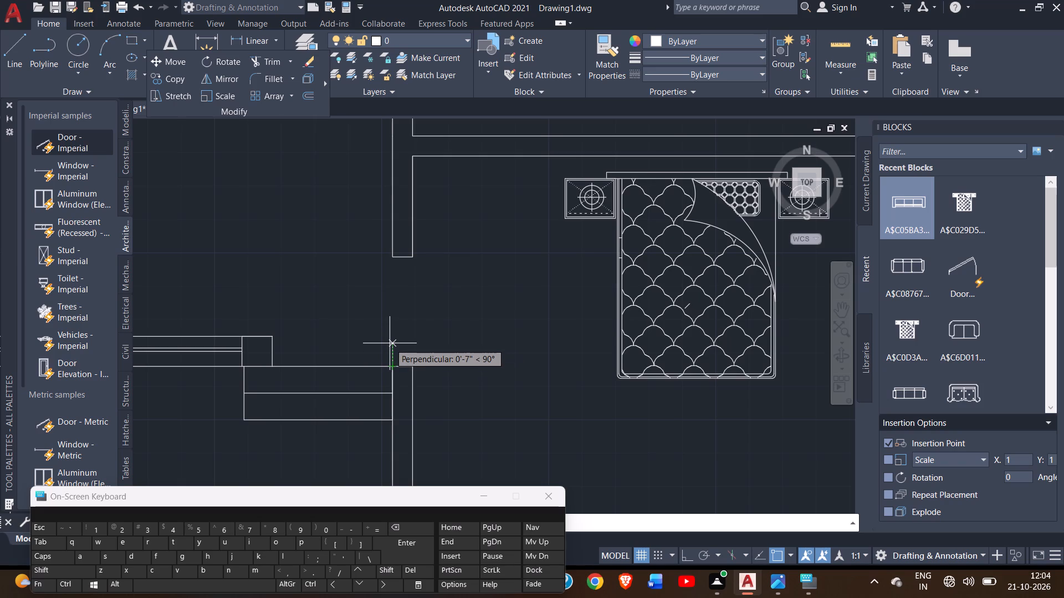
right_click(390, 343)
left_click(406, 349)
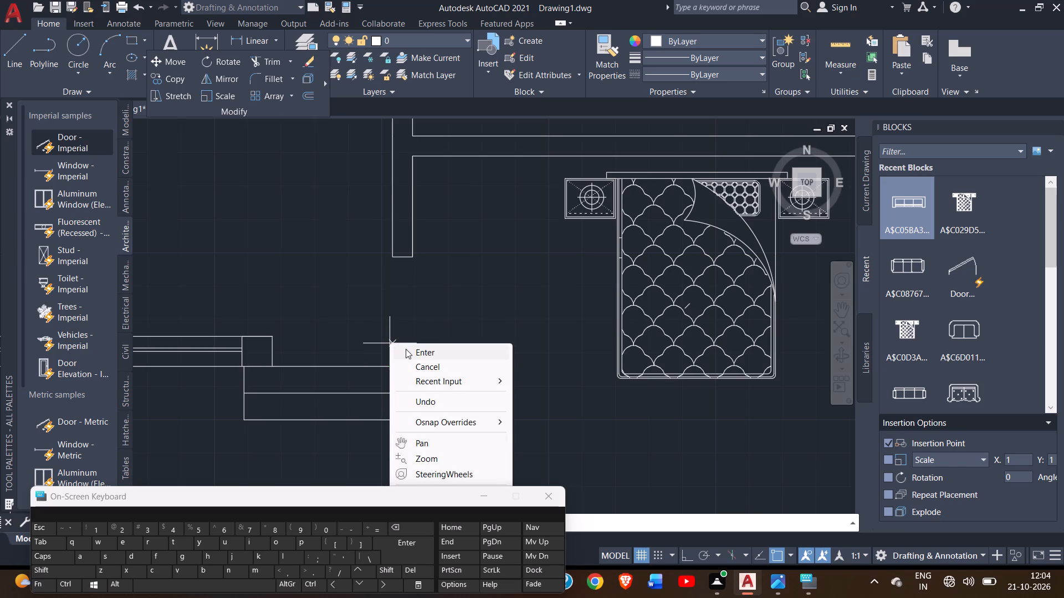
Measure the bedroom doorway's width between the two jamb ends on the wall's bedroom side, without placing a dimension.
left_click(201, 33)
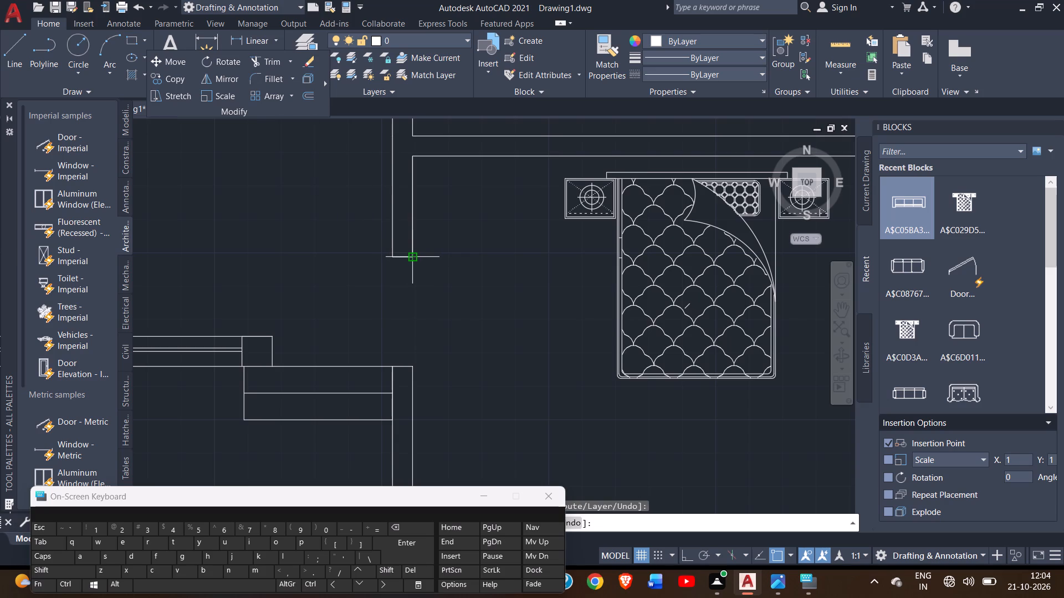
left_click(412, 257)
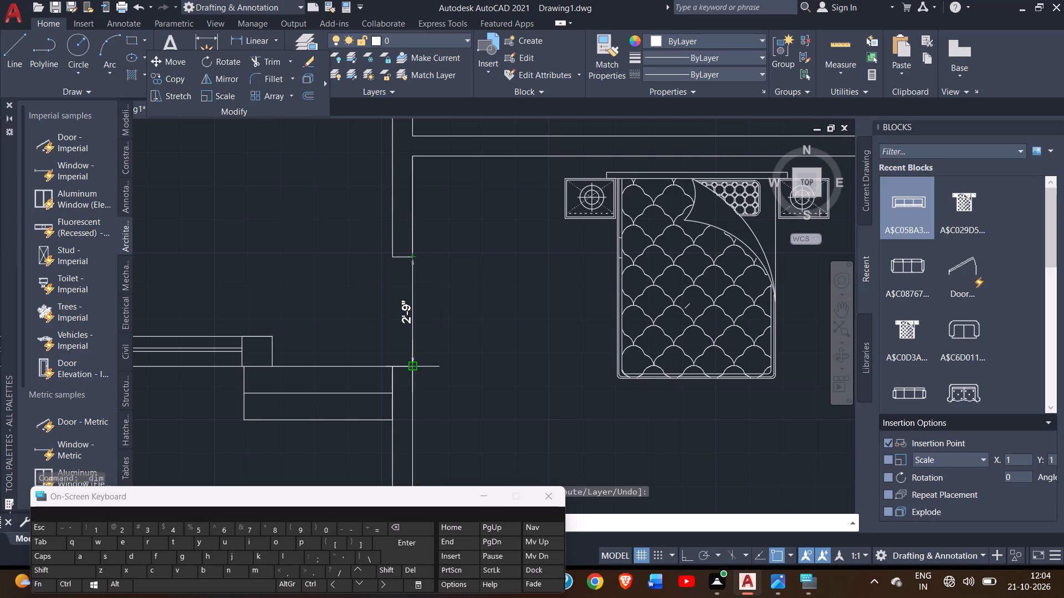
right_click(424, 354)
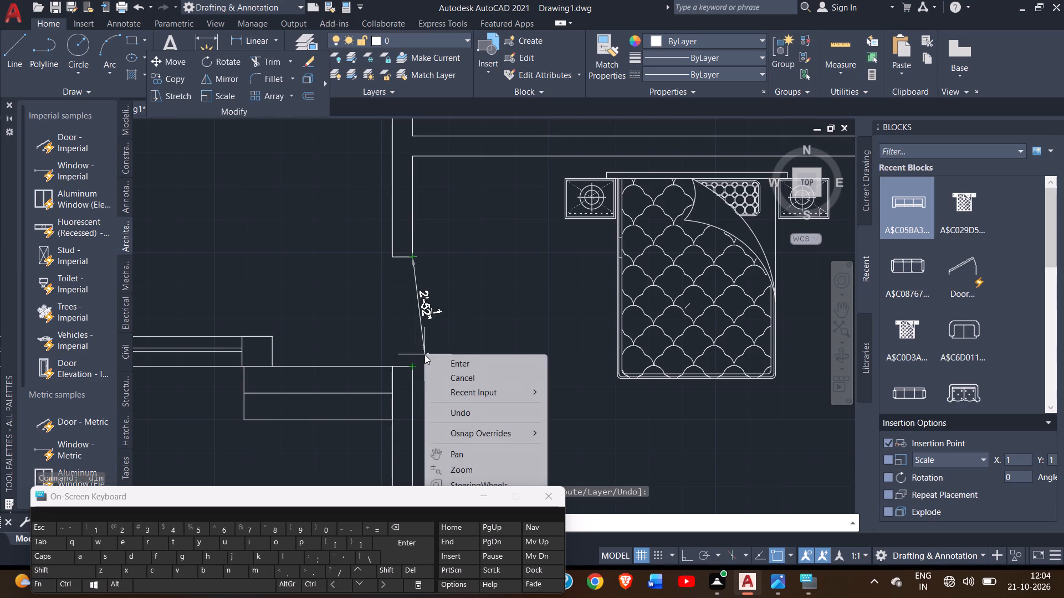
left_click(447, 357)
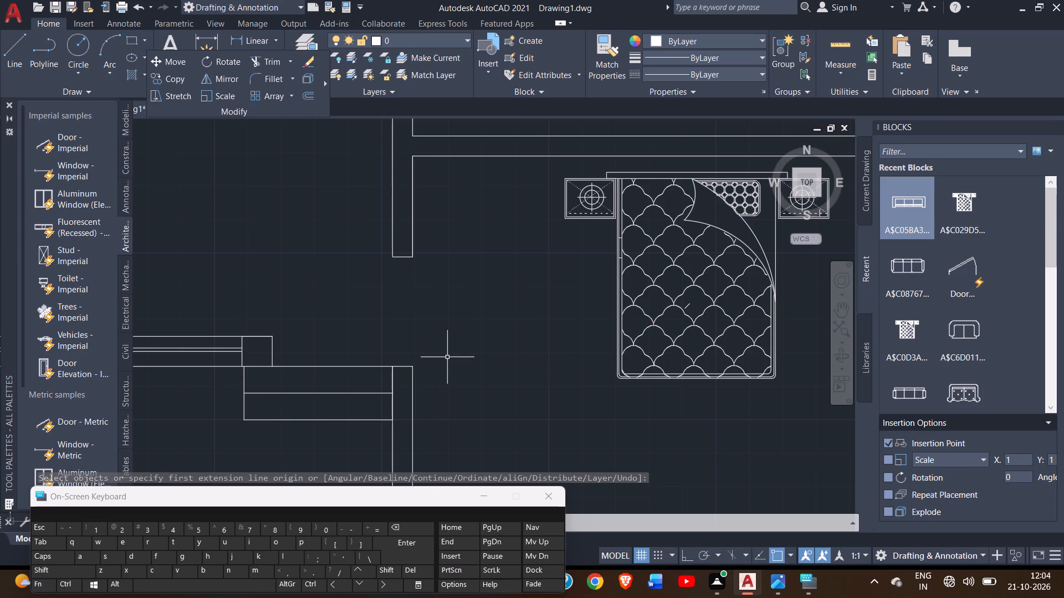
Insert a Door - Imperial block in the empty space west of the upper-left bedroom, outside the plan.
scroll(447, 357, "down", 3, "ctrl")
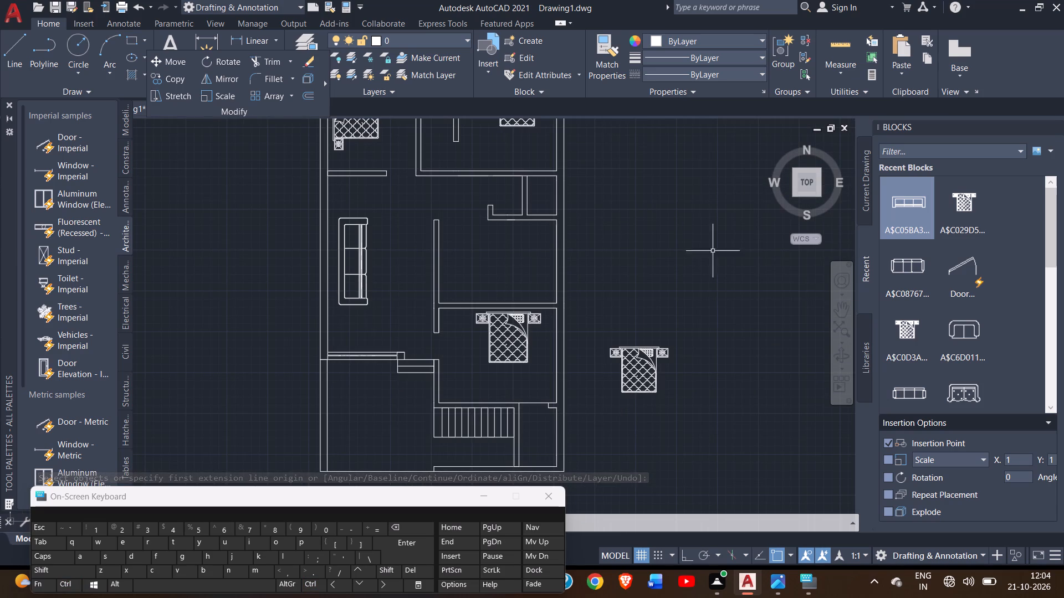
left_click_drag(841, 313, 635, 273)
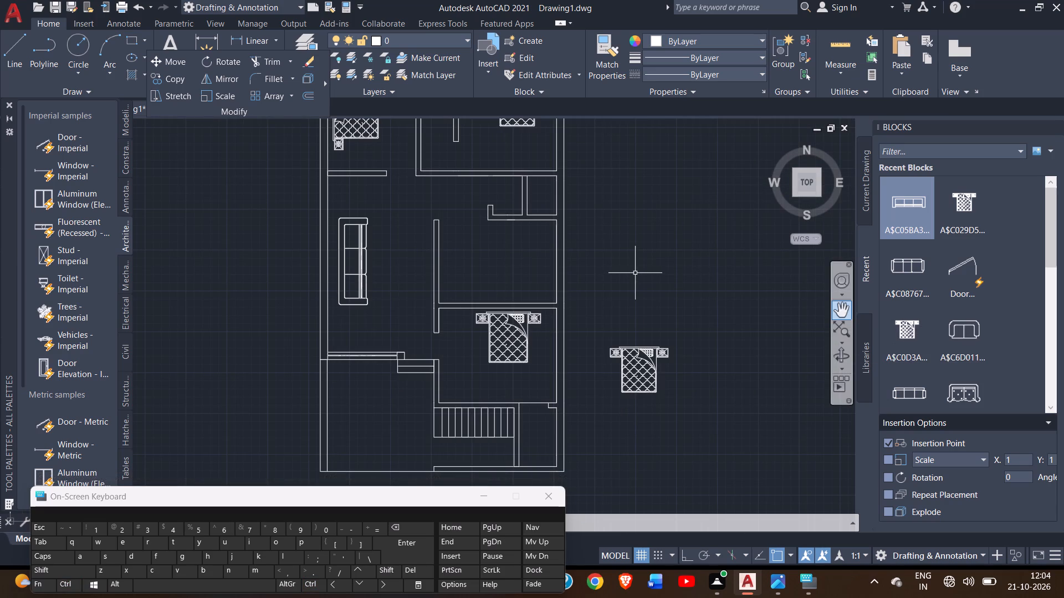
left_click_drag(635, 273, 637, 280)
left_click(637, 280)
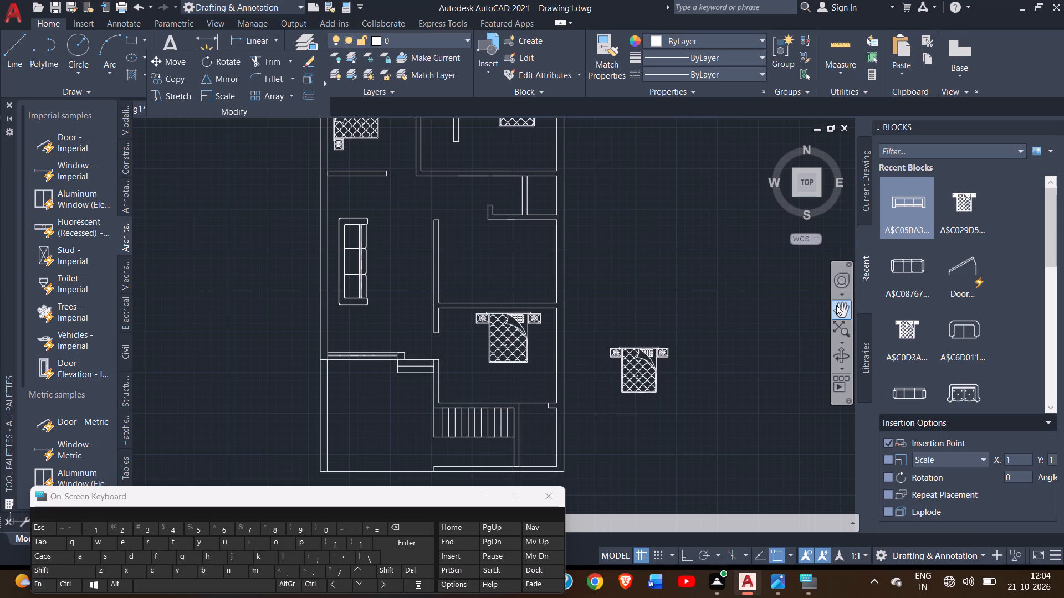
left_click(838, 306)
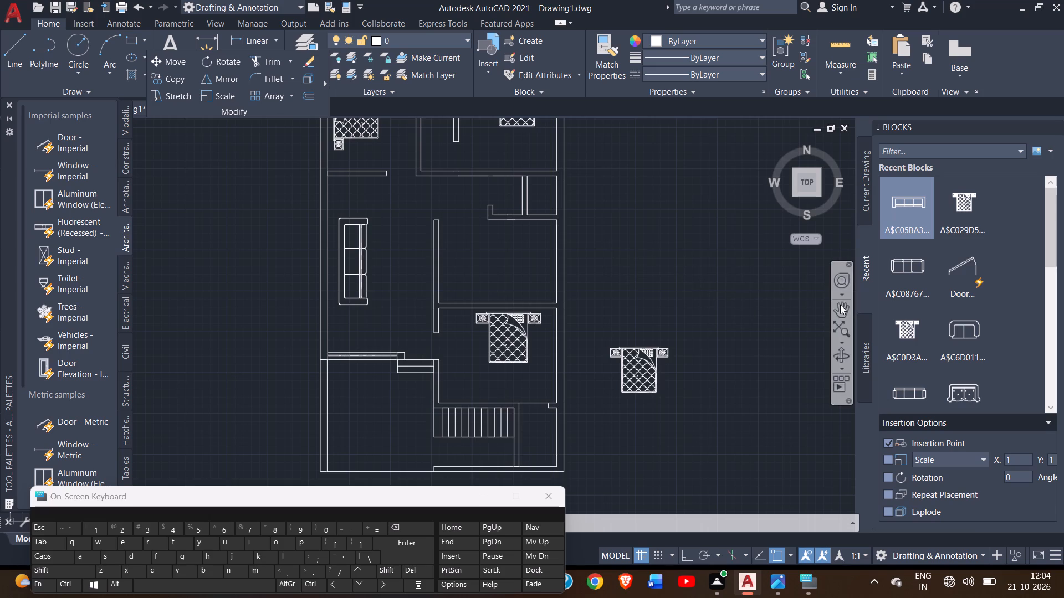
left_click(850, 306)
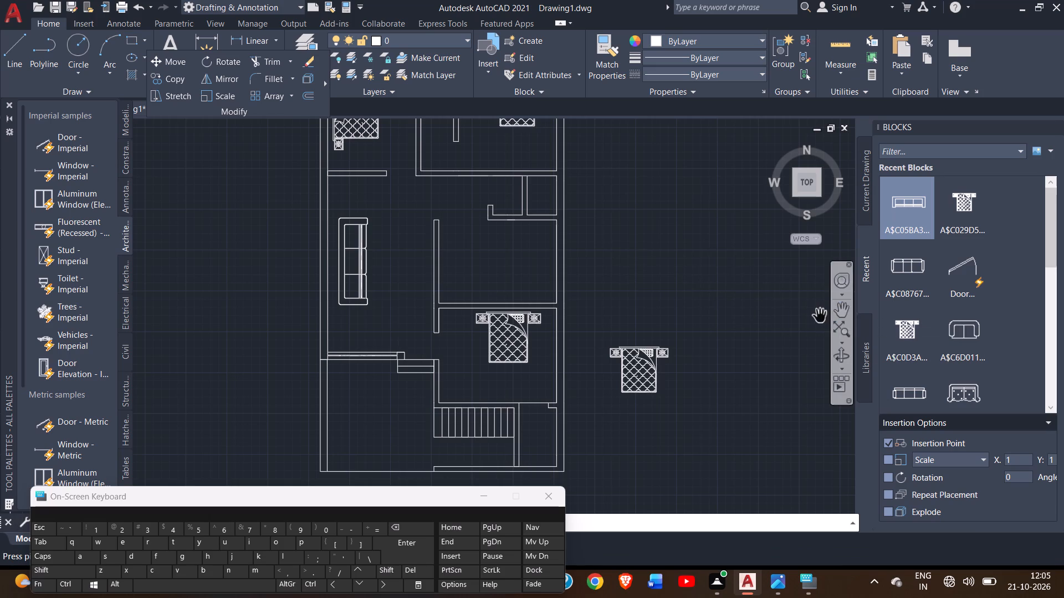
left_click_drag(638, 275, 676, 334)
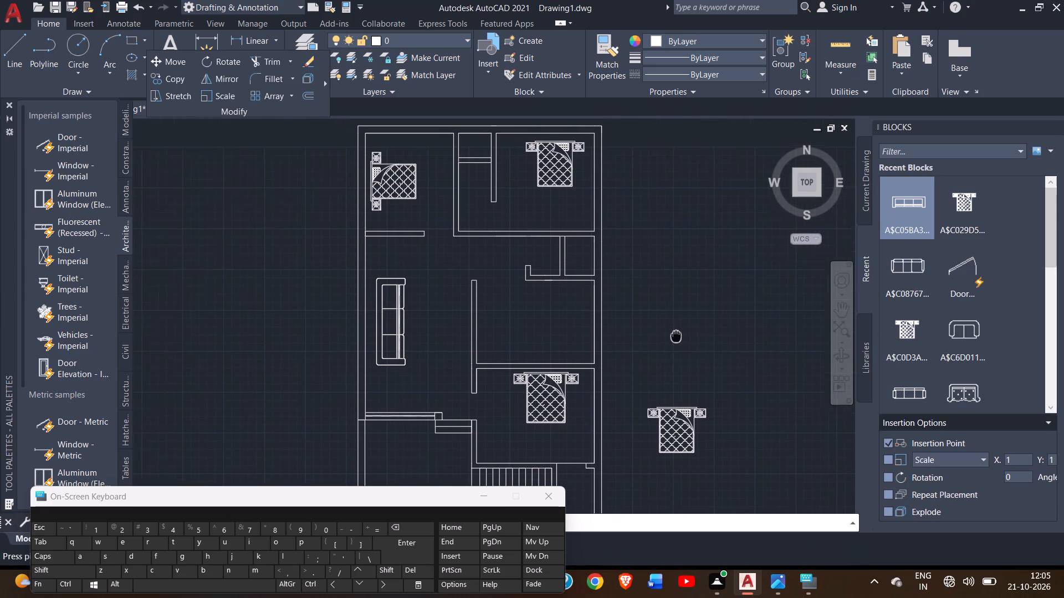
left_click_drag(676, 334, 681, 304)
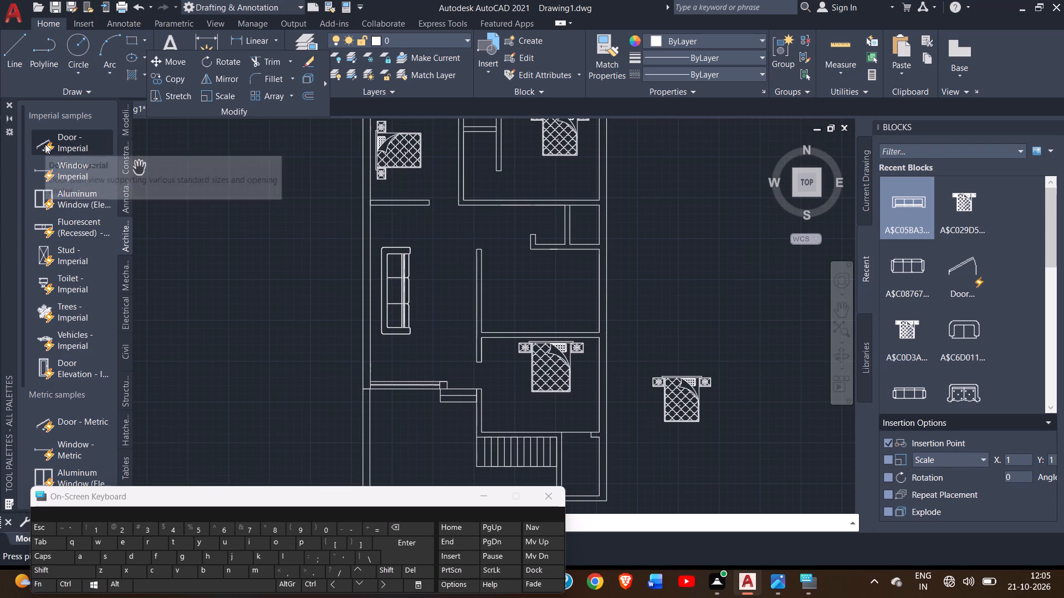
left_click_drag(45, 144, 200, 164)
right_click(200, 164)
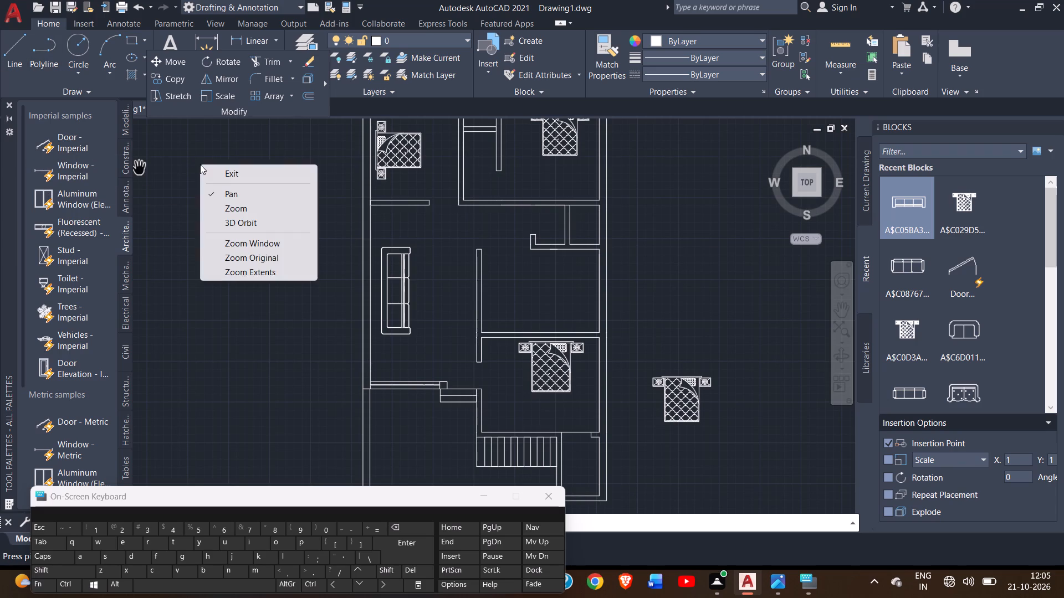
left_click(213, 169)
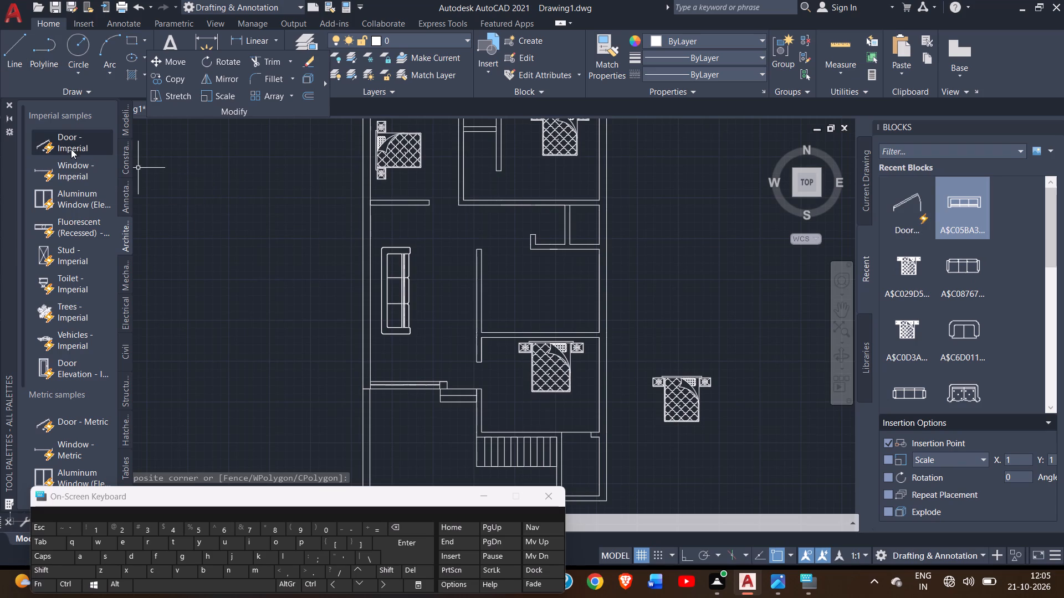
left_click(67, 147)
left_click(199, 181)
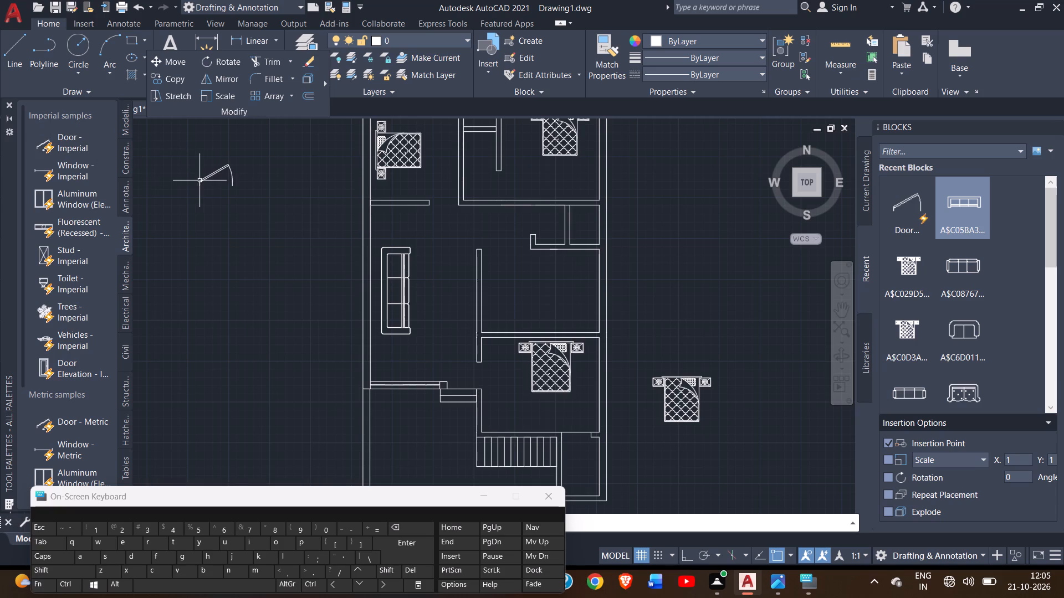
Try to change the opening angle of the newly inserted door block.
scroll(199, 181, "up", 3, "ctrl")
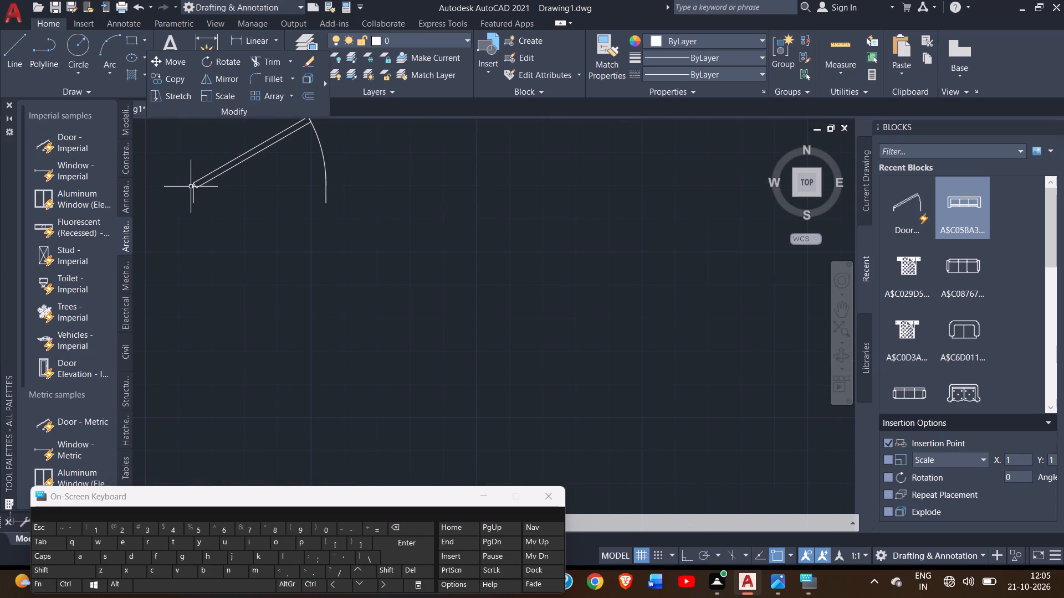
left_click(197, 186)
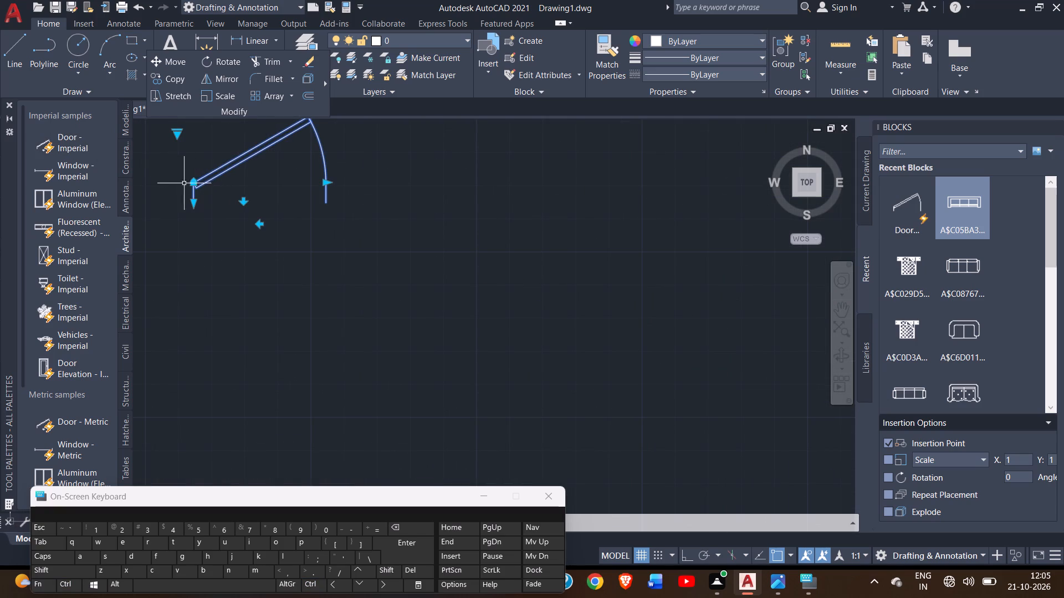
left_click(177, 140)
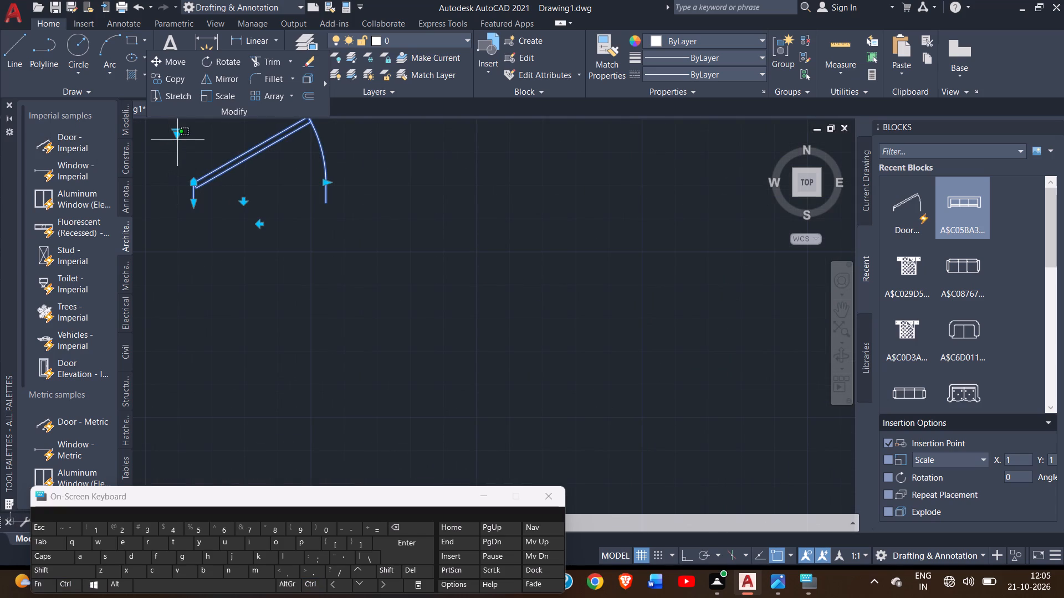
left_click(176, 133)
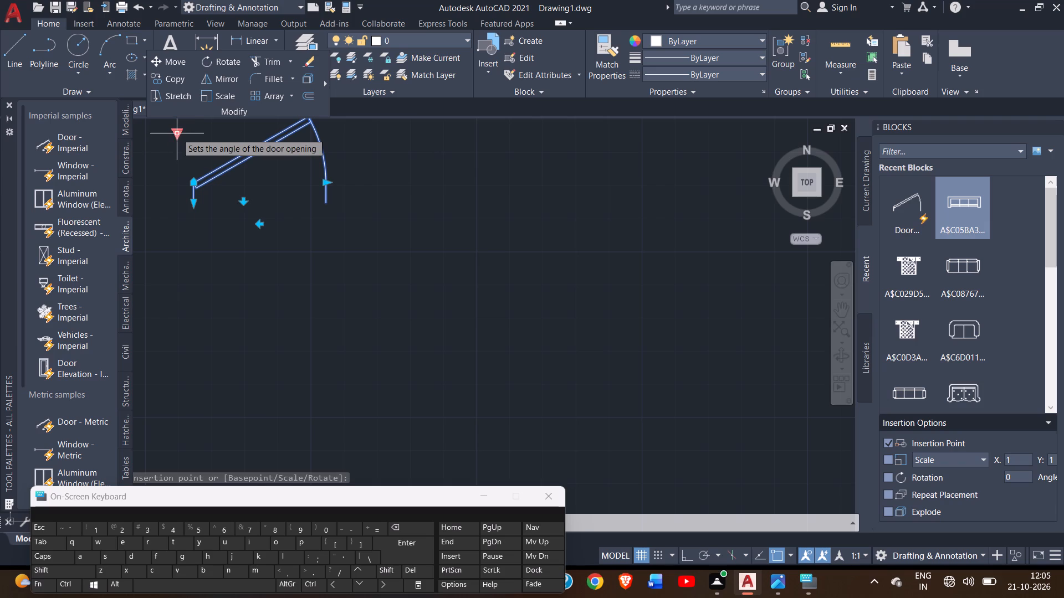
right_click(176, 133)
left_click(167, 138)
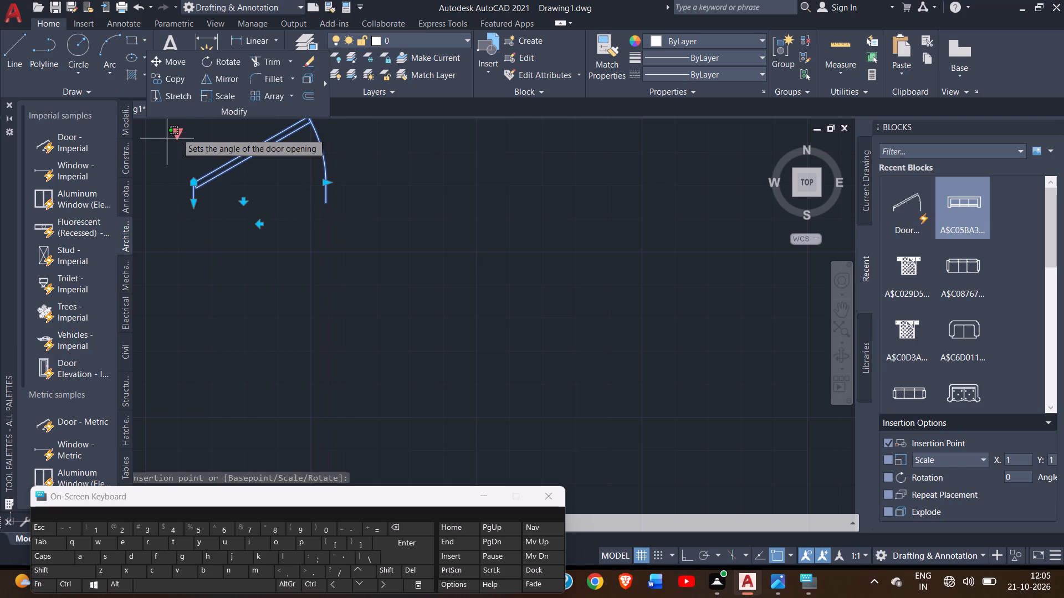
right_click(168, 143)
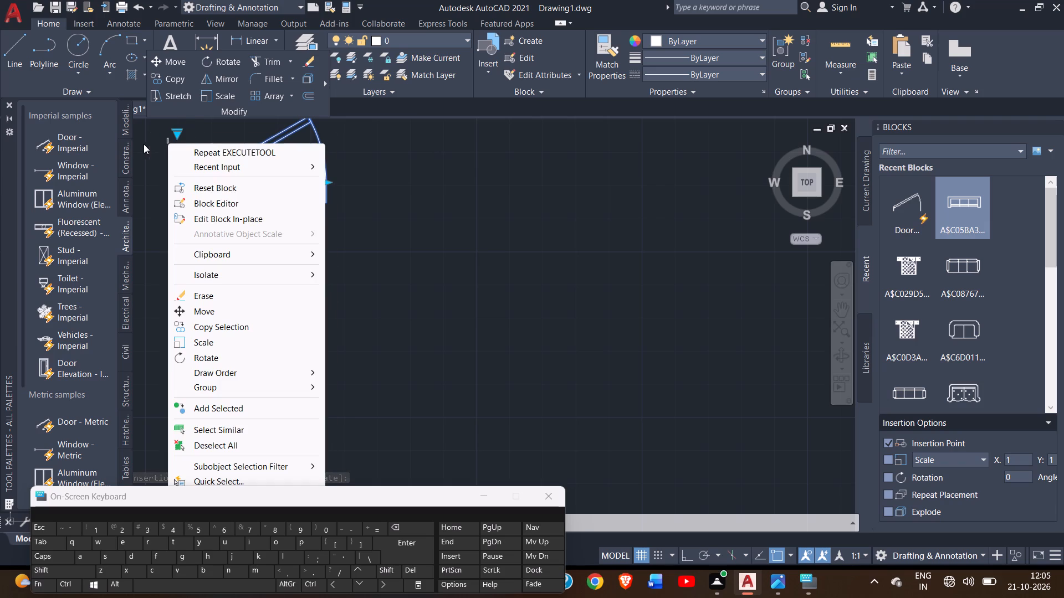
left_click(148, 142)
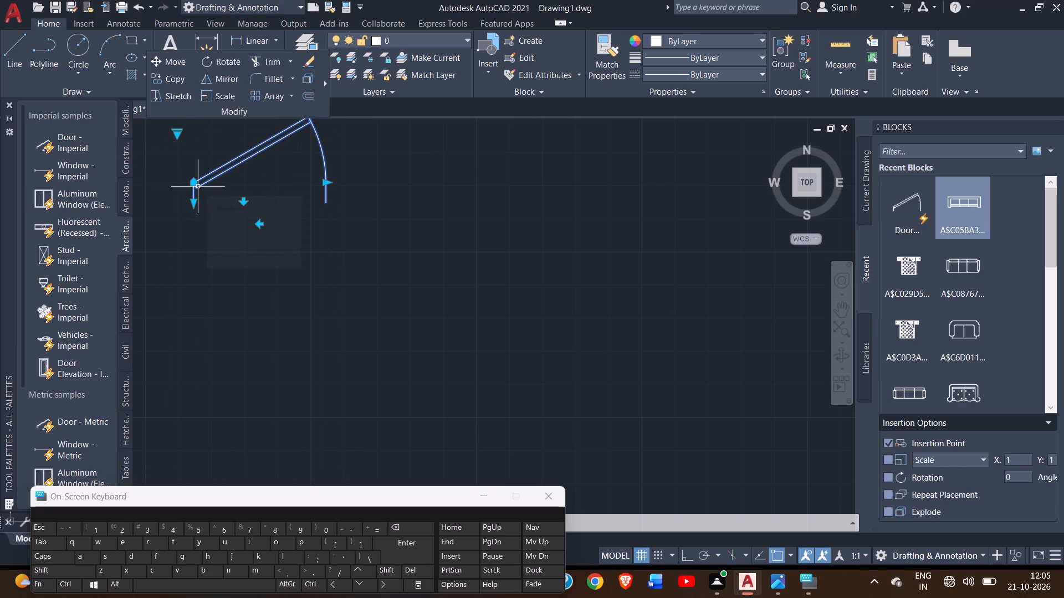
Move the newly inserted door block slightly southwest by its insertion point.
left_click(196, 185)
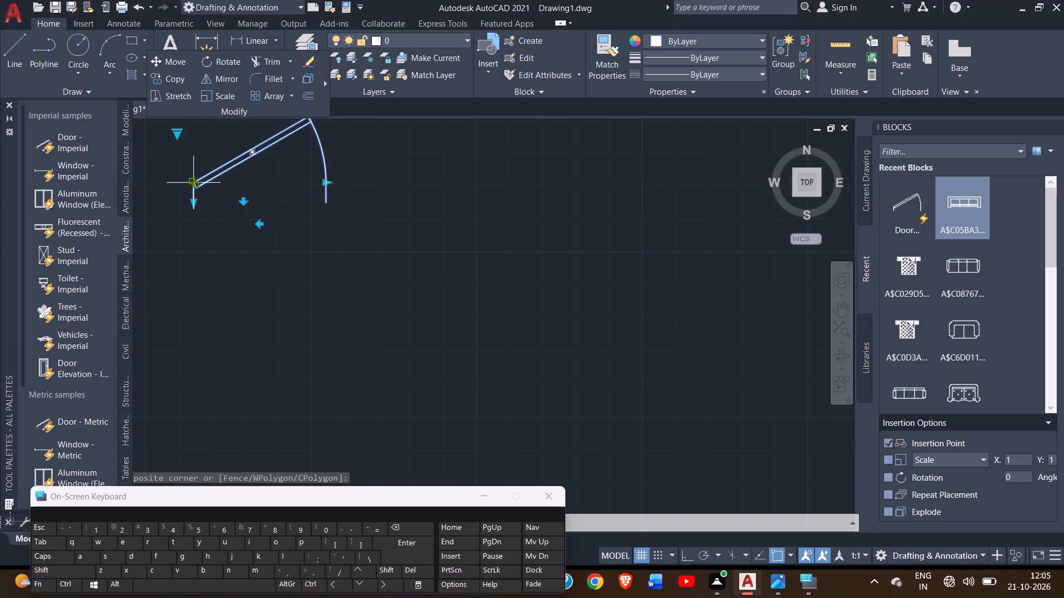
right_click(196, 185)
left_click(196, 185)
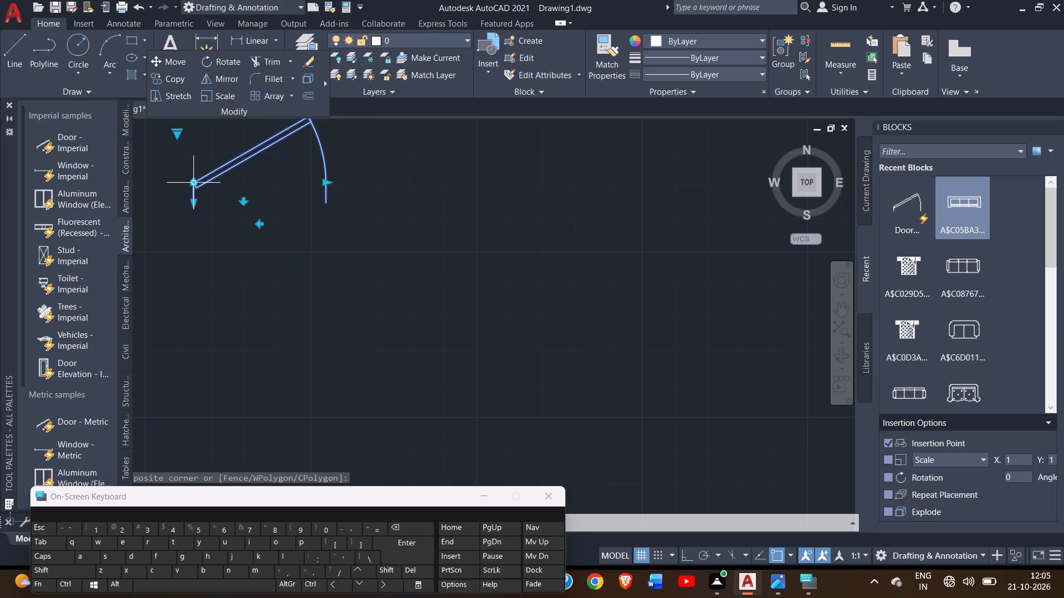
left_click(196, 185)
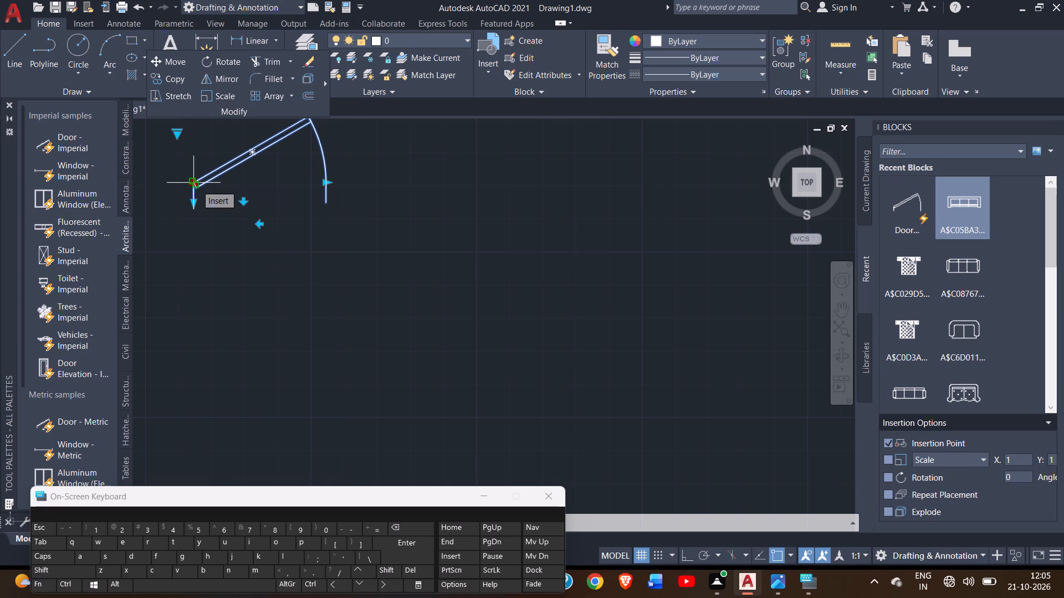
right_click(196, 185)
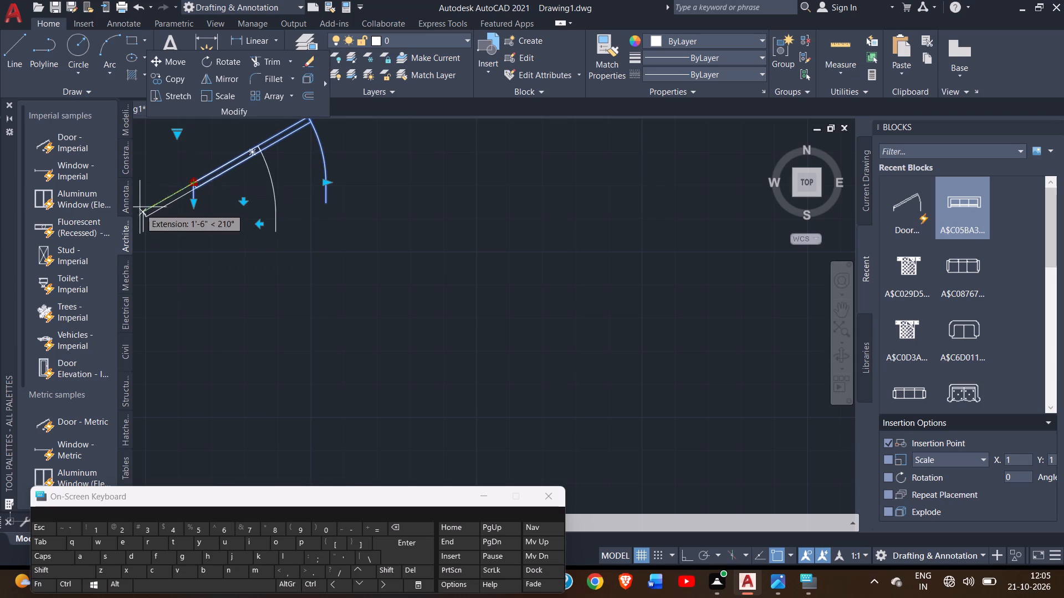
key("ctrl+z")
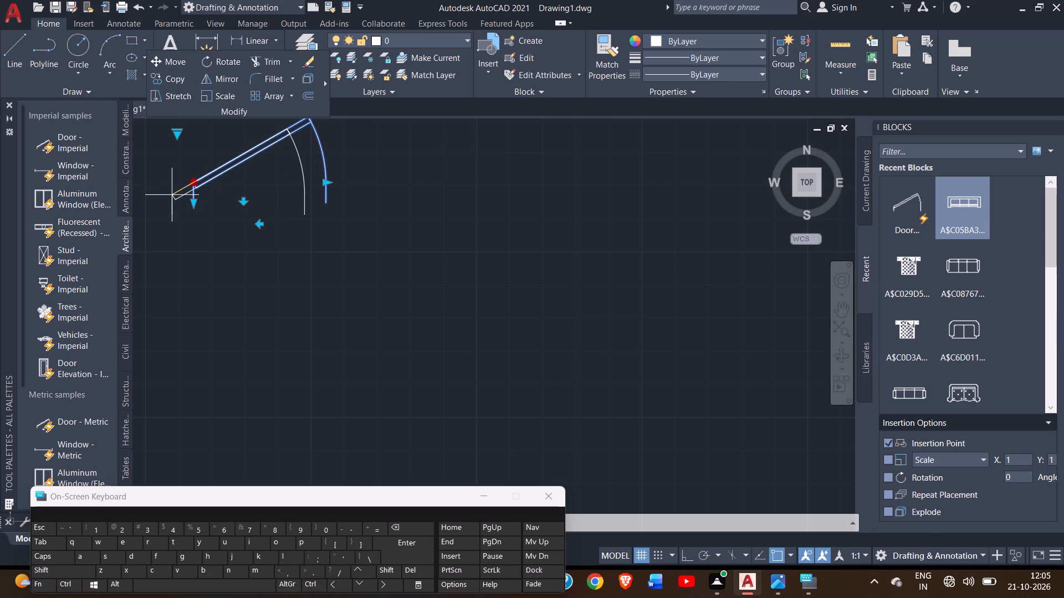
left_click(172, 195)
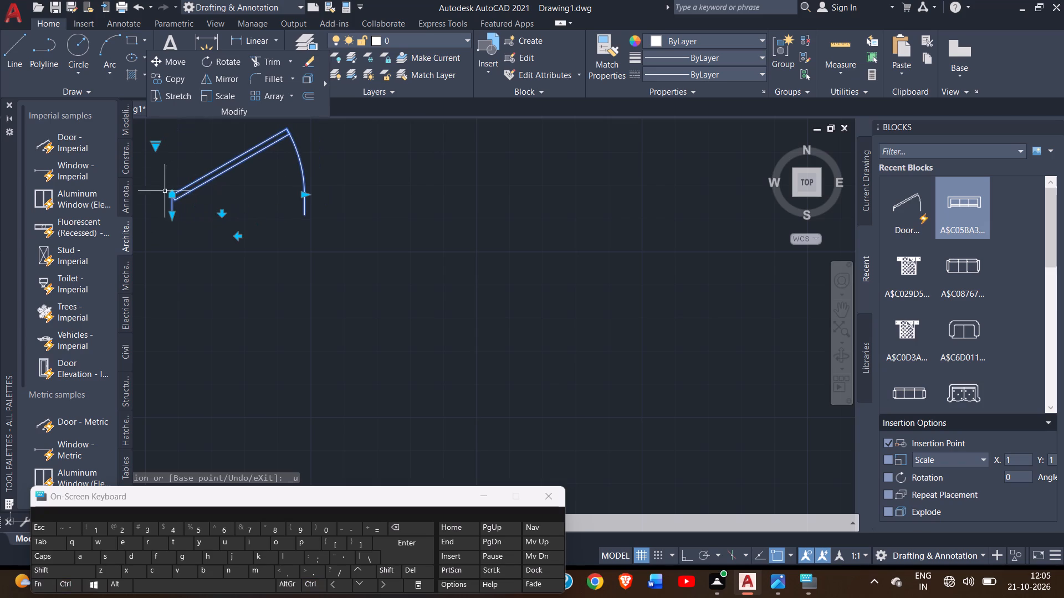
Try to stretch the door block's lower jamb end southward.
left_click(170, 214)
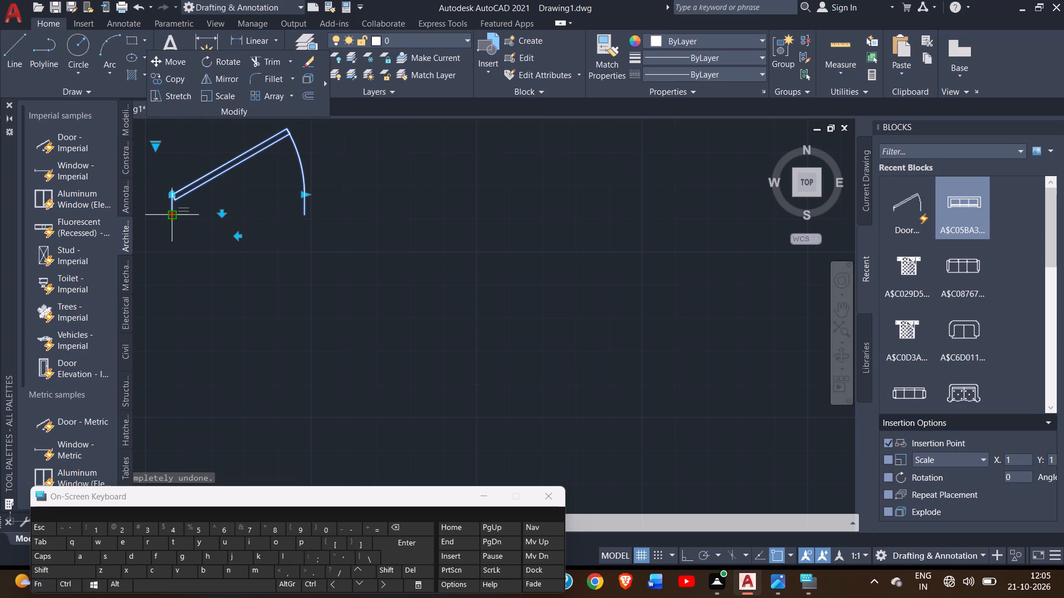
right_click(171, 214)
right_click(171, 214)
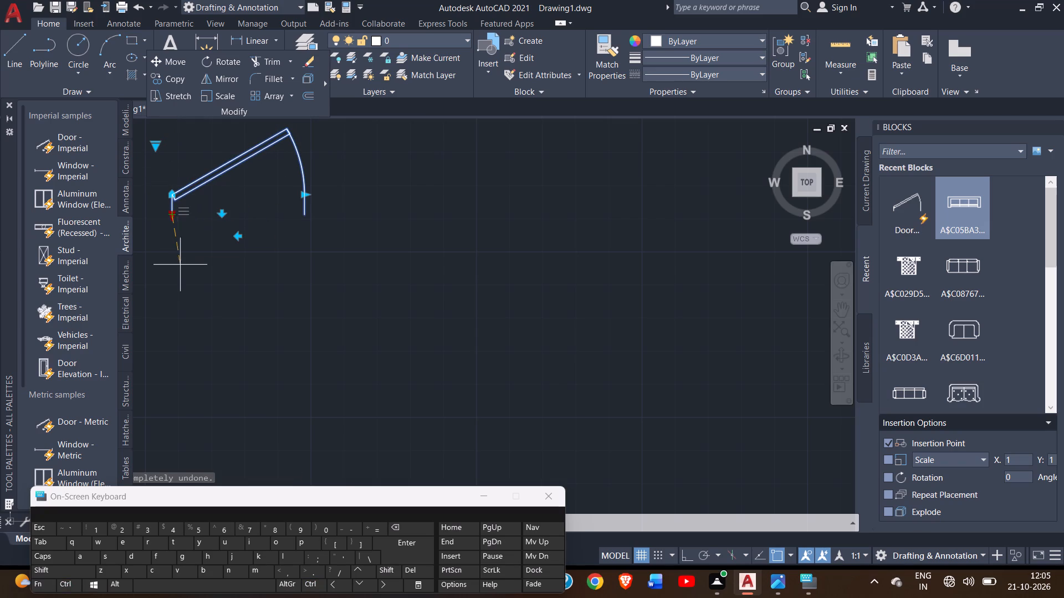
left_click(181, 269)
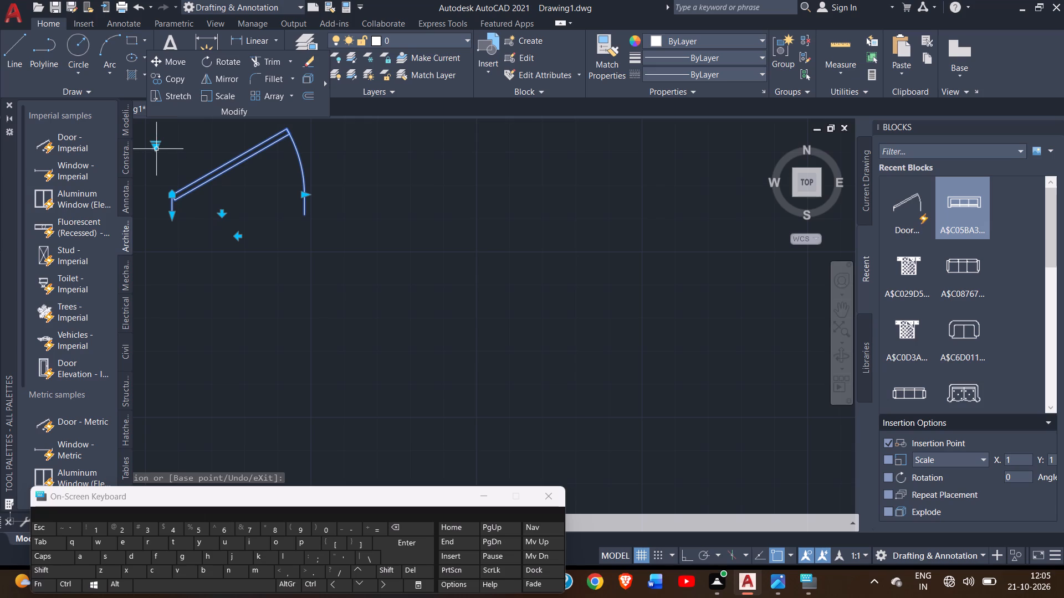
Set the opening angle of the door block outside the plan to Open 90º.
left_click(155, 148)
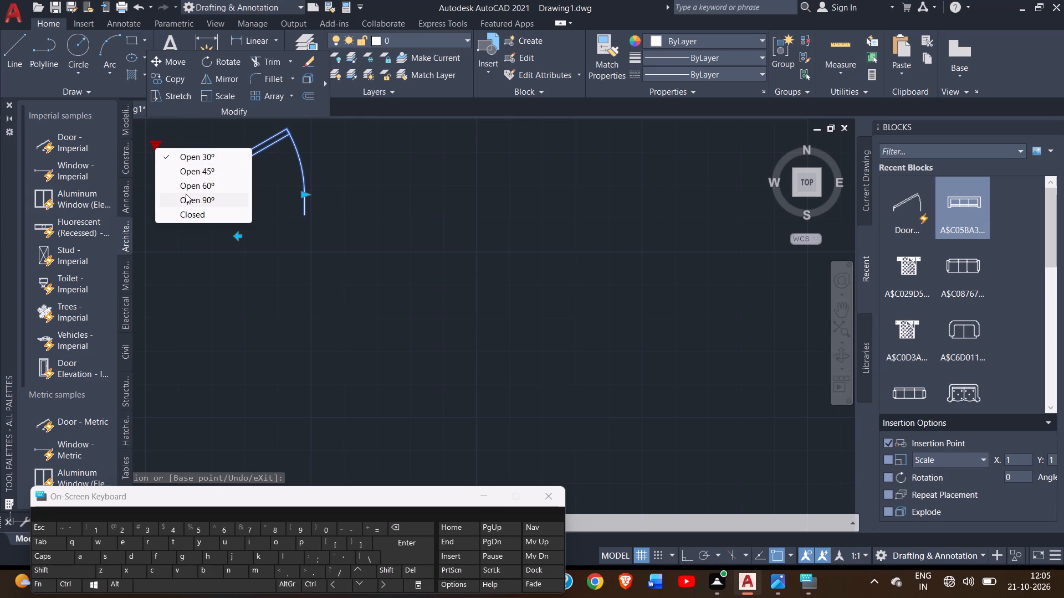
left_click(186, 194)
Copy the door block from its lower jamb corner to the empty space just east of it.
scroll(186, 194, "down", 2, "ctrl")
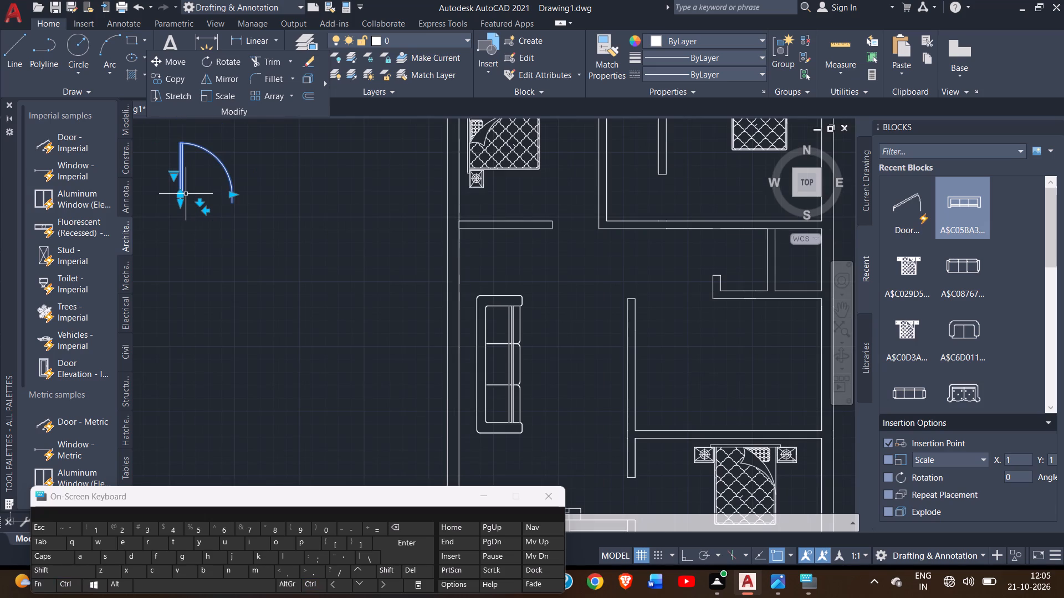
scroll(186, 194, "down", 1, "ctrl")
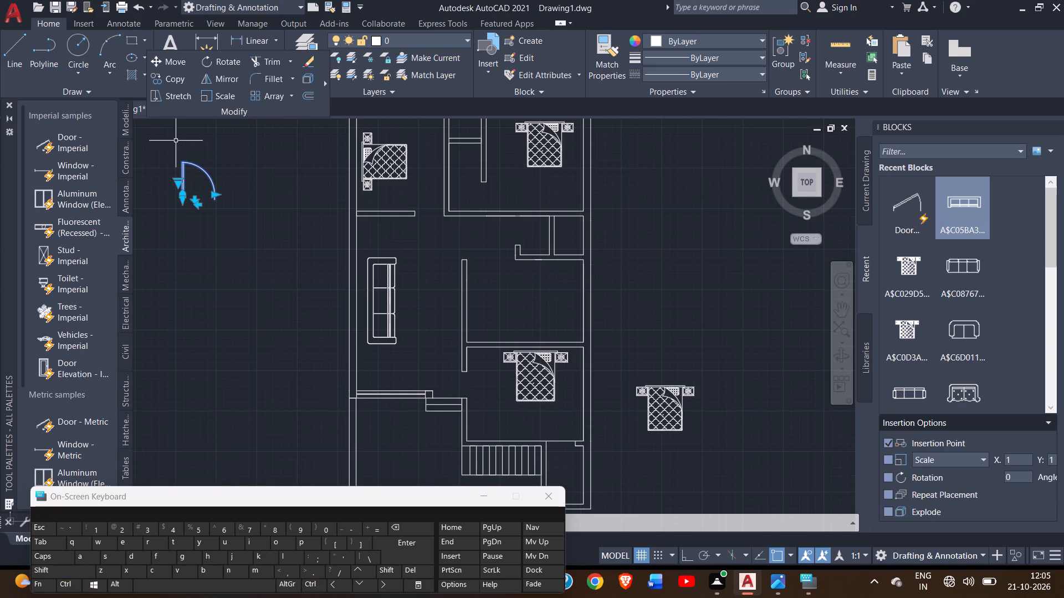
scroll(182, 151, "up", 2, "ctrl")
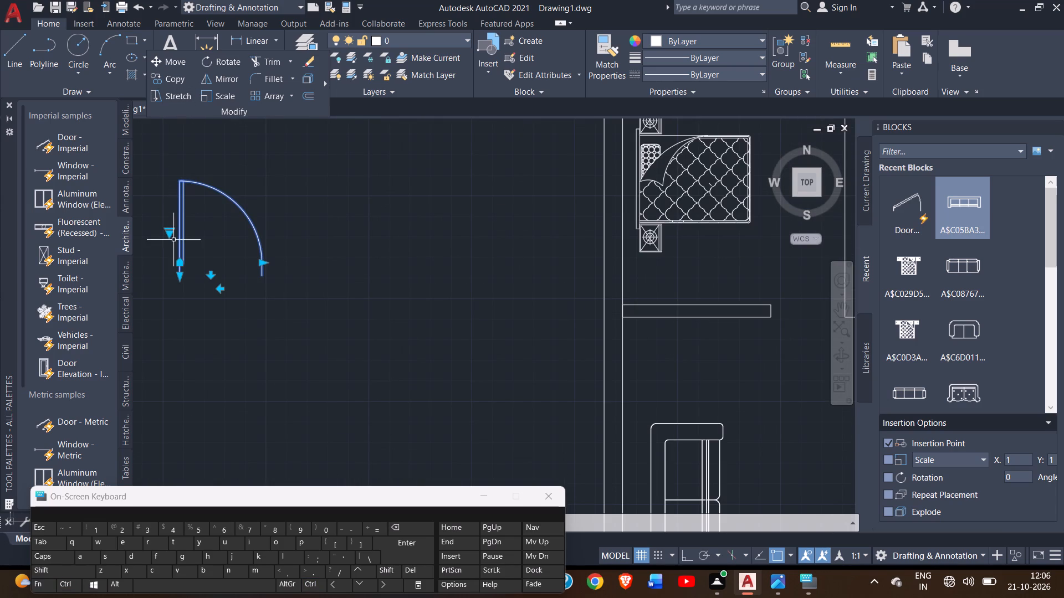
left_click(177, 75)
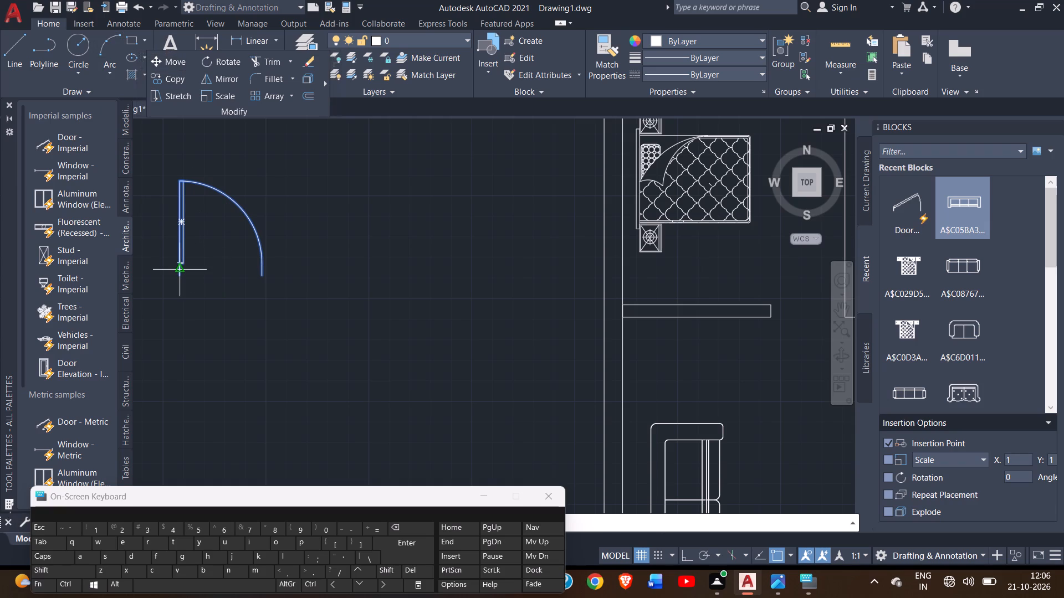
left_click_drag(178, 276, 331, 270)
left_click(331, 270)
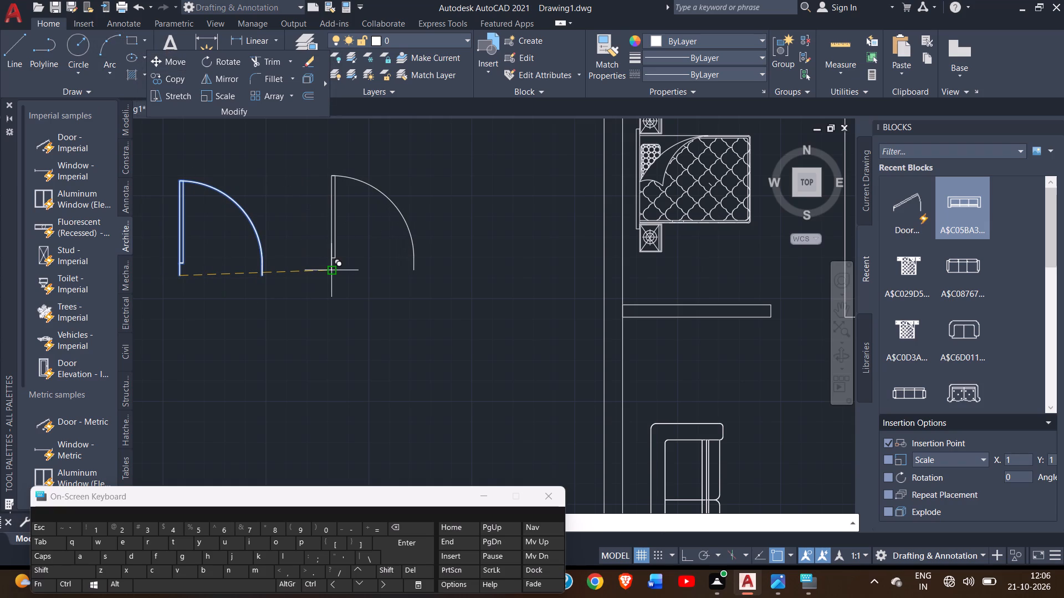
right_click(331, 270)
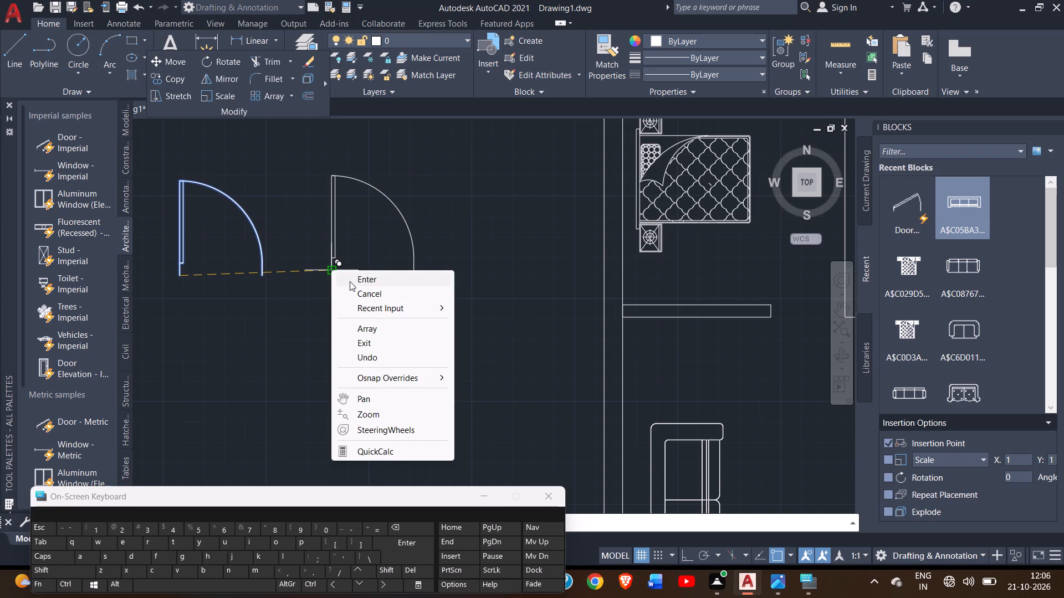
left_click(350, 282)
Rotate the copied door block 90° clockwise about its lower jamb corner.
left_click(332, 255)
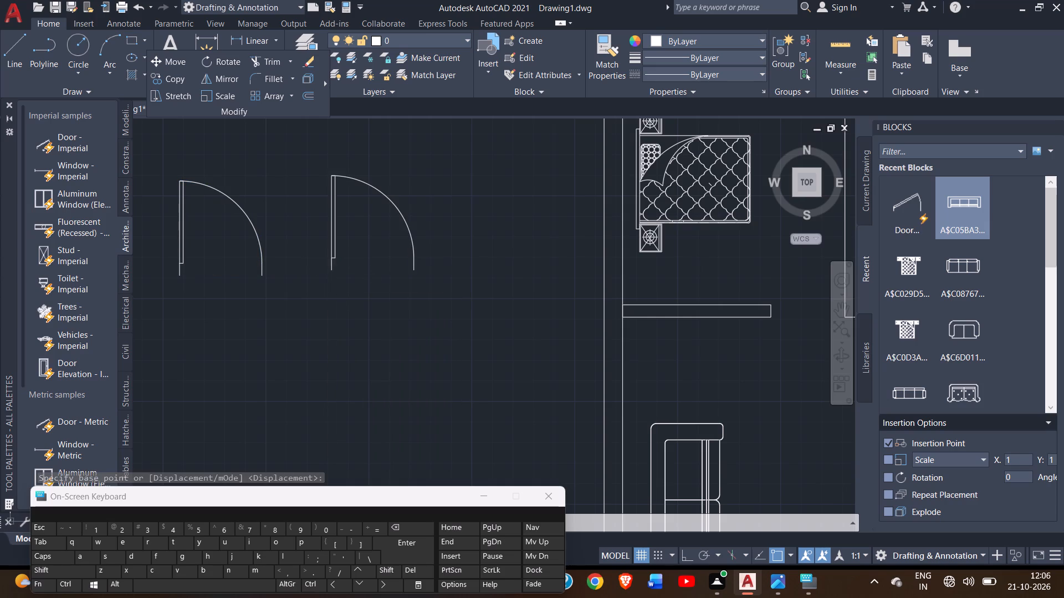
left_click(217, 62)
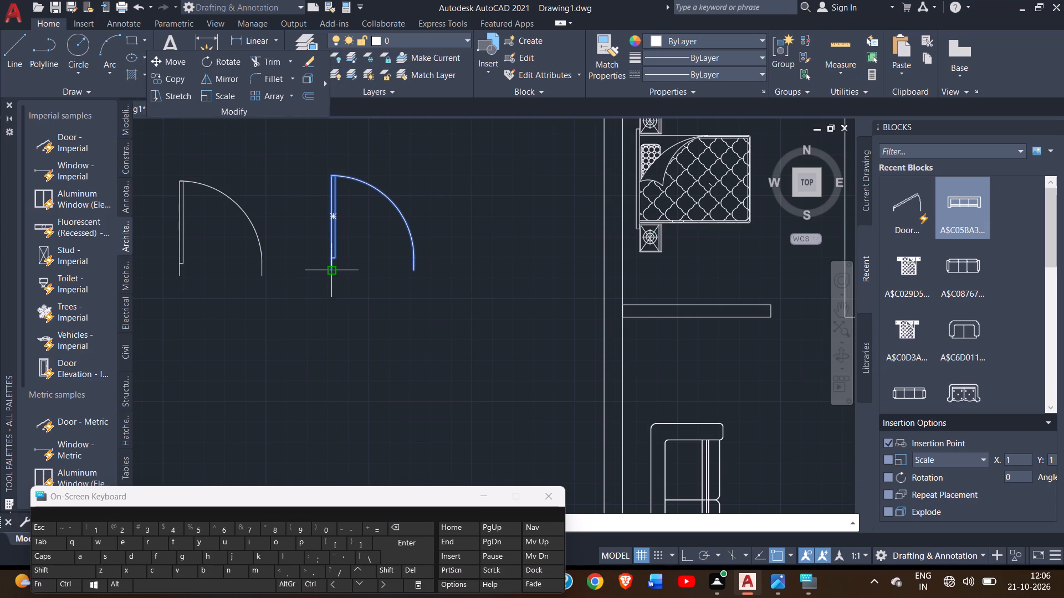
left_click_drag(335, 269, 332, 298)
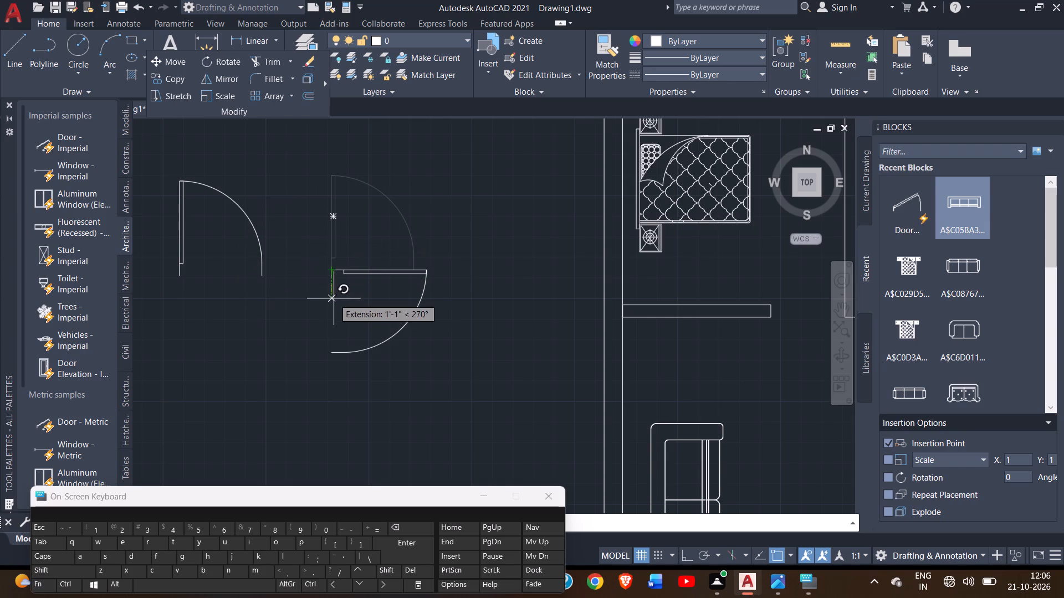
left_click_drag(332, 298, 334, 293)
left_click(334, 293)
Copy the rotated door block by its jamb corner to the north jamb of the bedroom doorway above the stairs.
scroll(334, 293, "down", 2, "ctrl")
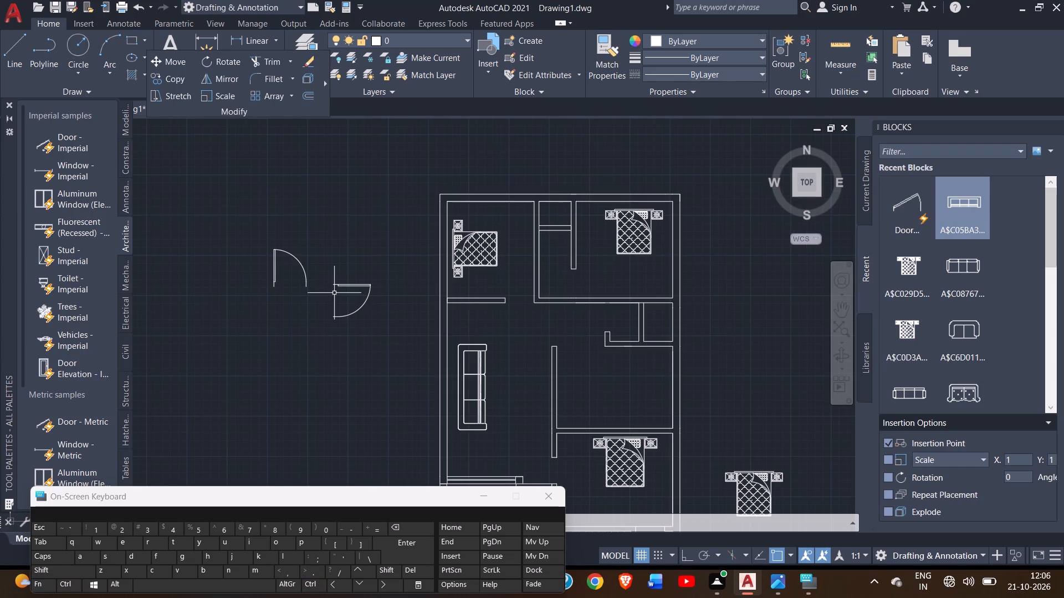
left_click(843, 310)
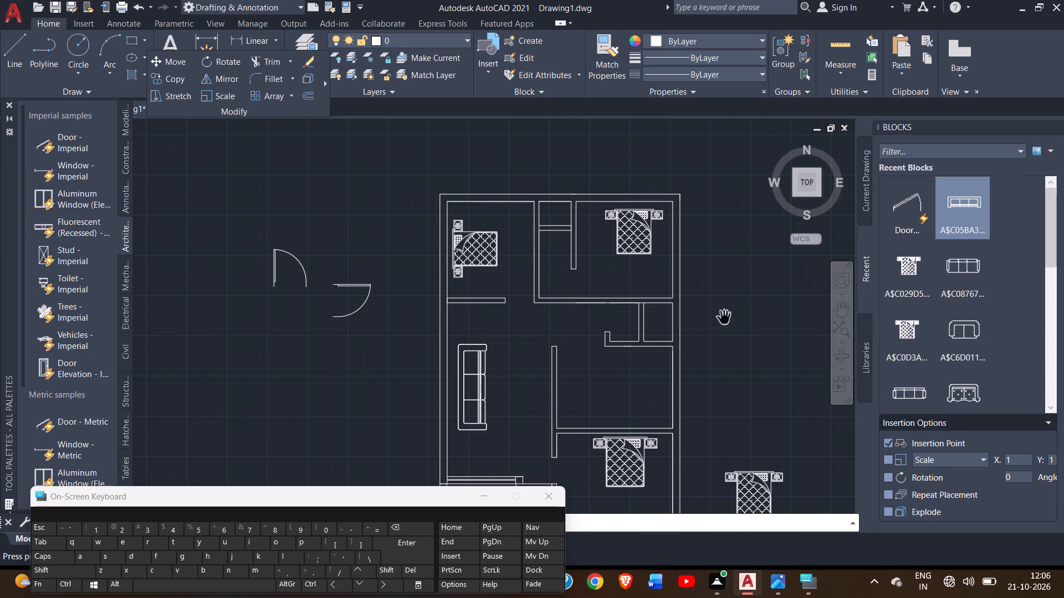
left_click_drag(725, 317, 718, 242)
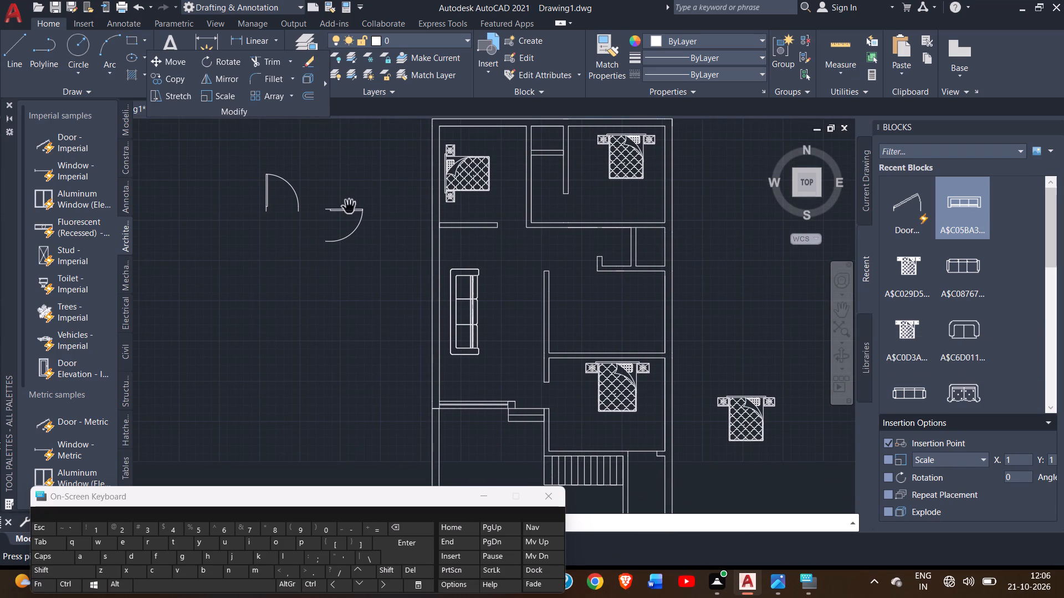
right_click(310, 251)
left_click(324, 257)
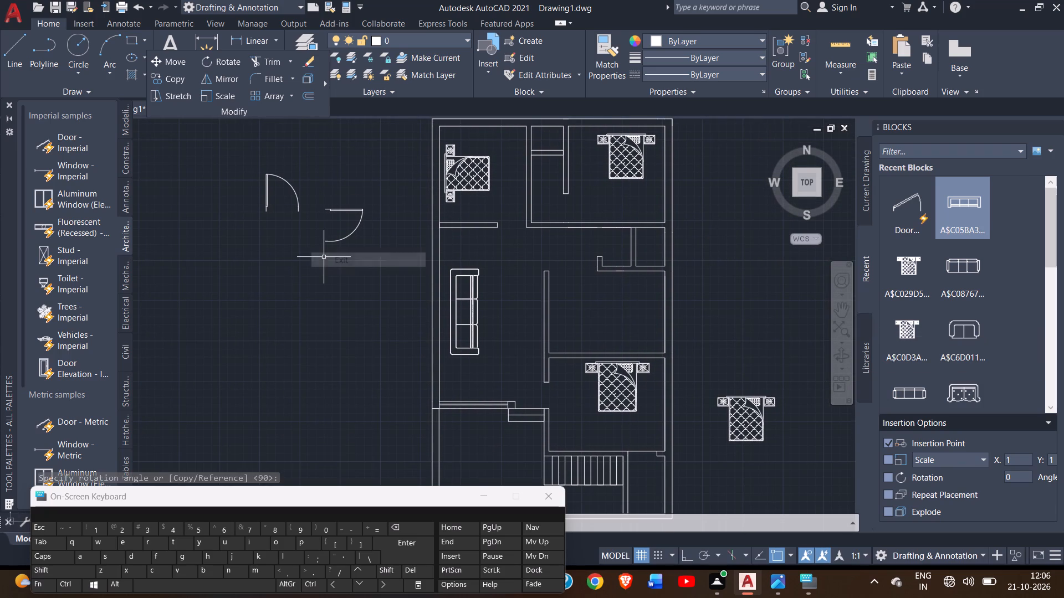
left_click(335, 208)
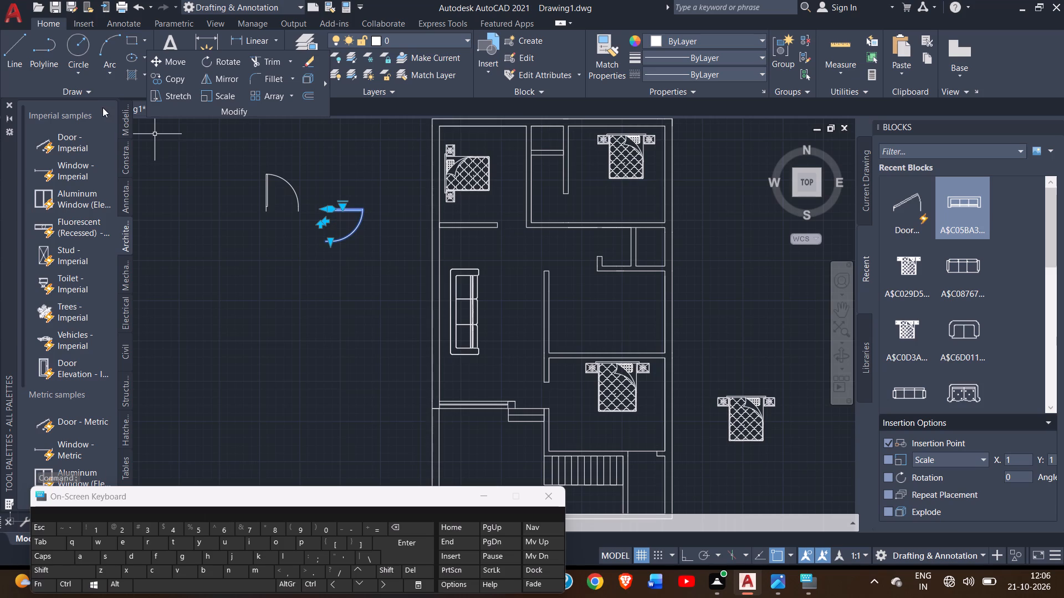
left_click(153, 74)
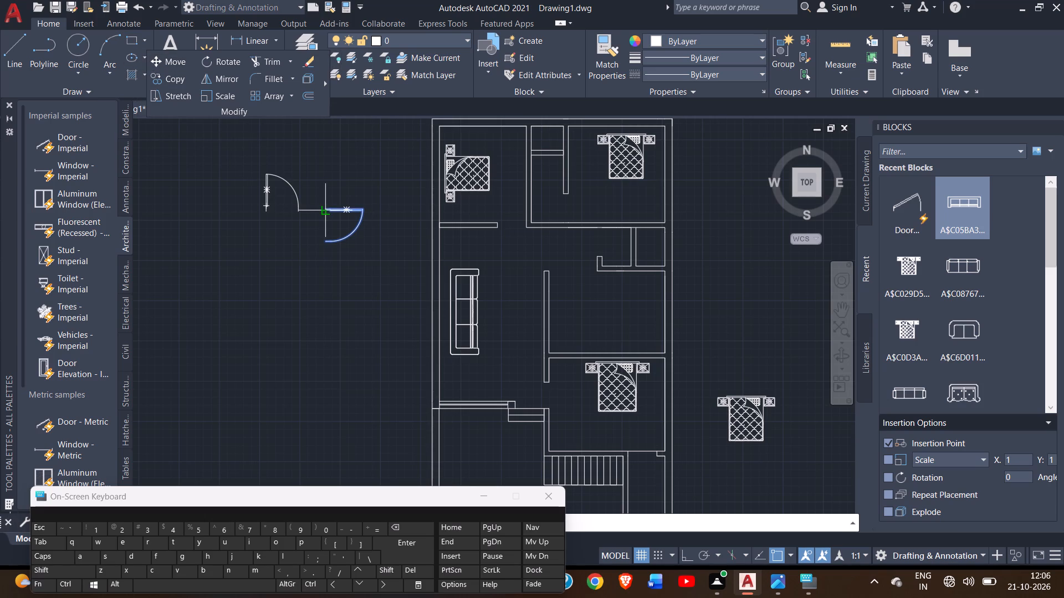
left_click(325, 213)
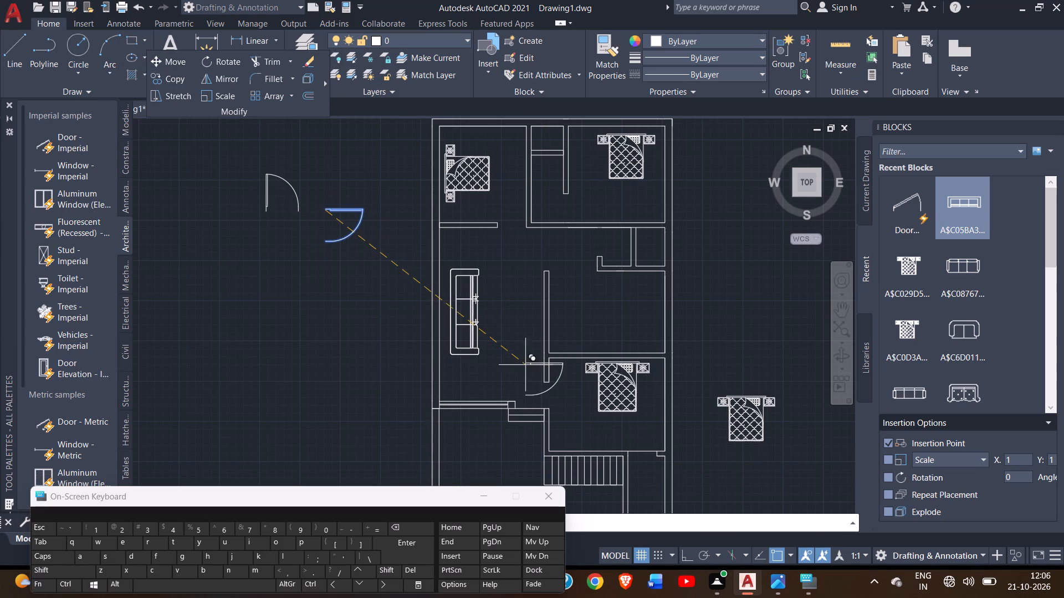
left_click(540, 380)
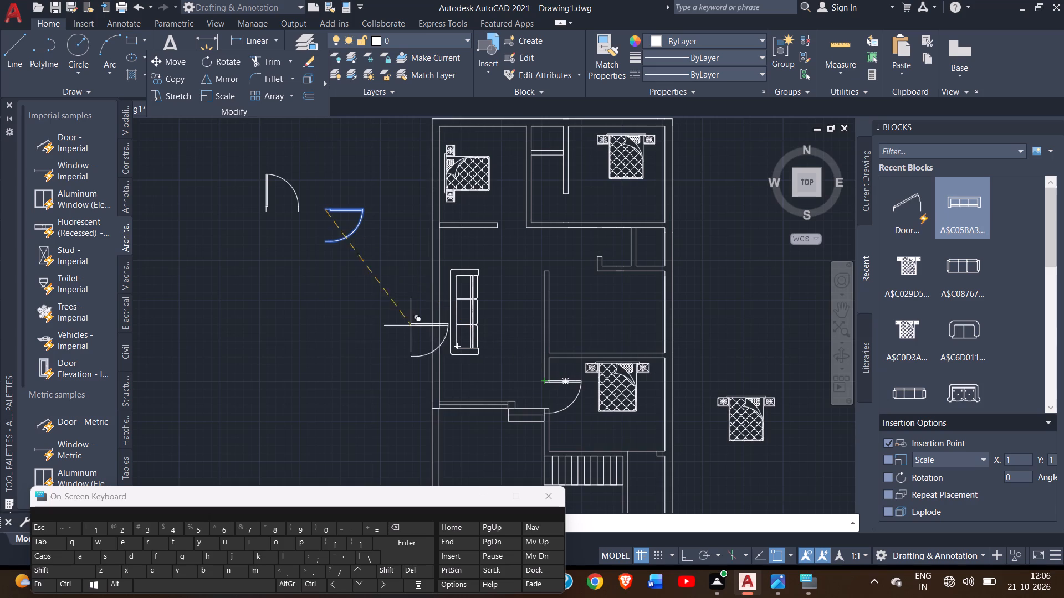
right_click(355, 310)
left_click(370, 320)
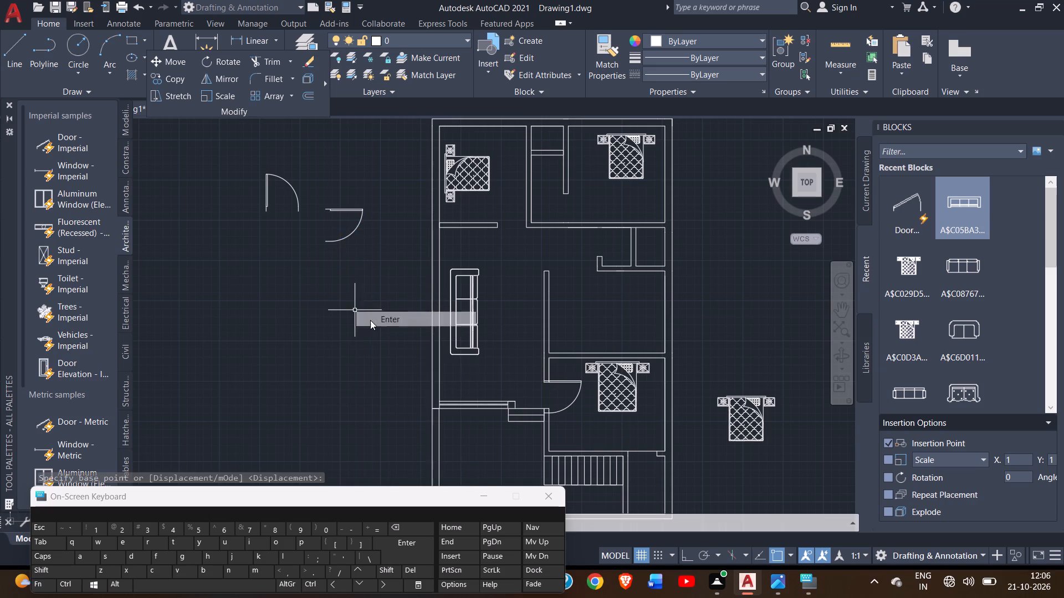
Scale down the door block in the bedroom doorway above the stairs about its jamb corner to fit the opening.
scroll(585, 392, "up", 3, "ctrl")
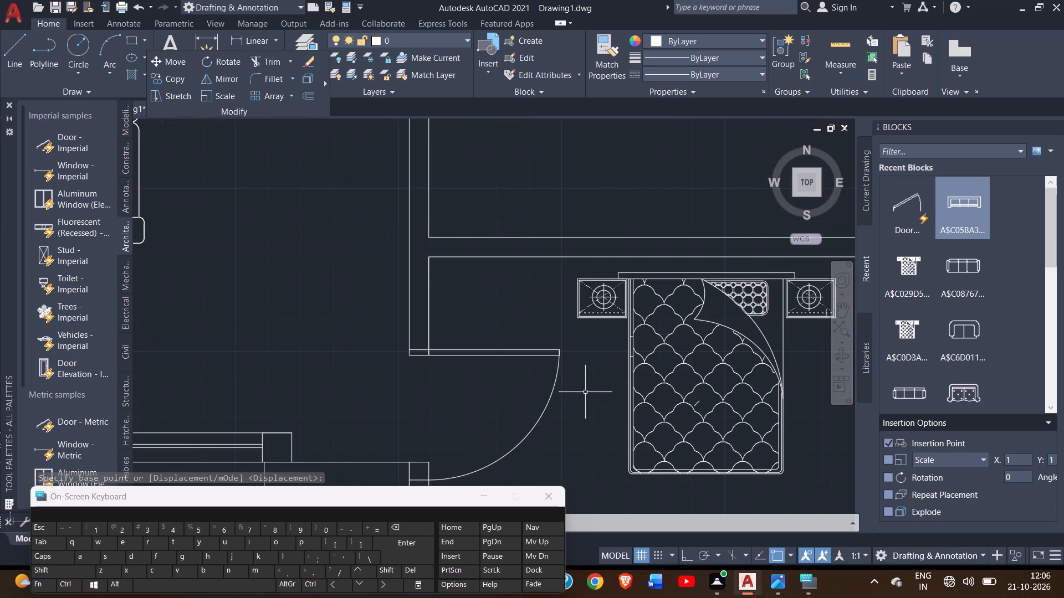
left_click(555, 355)
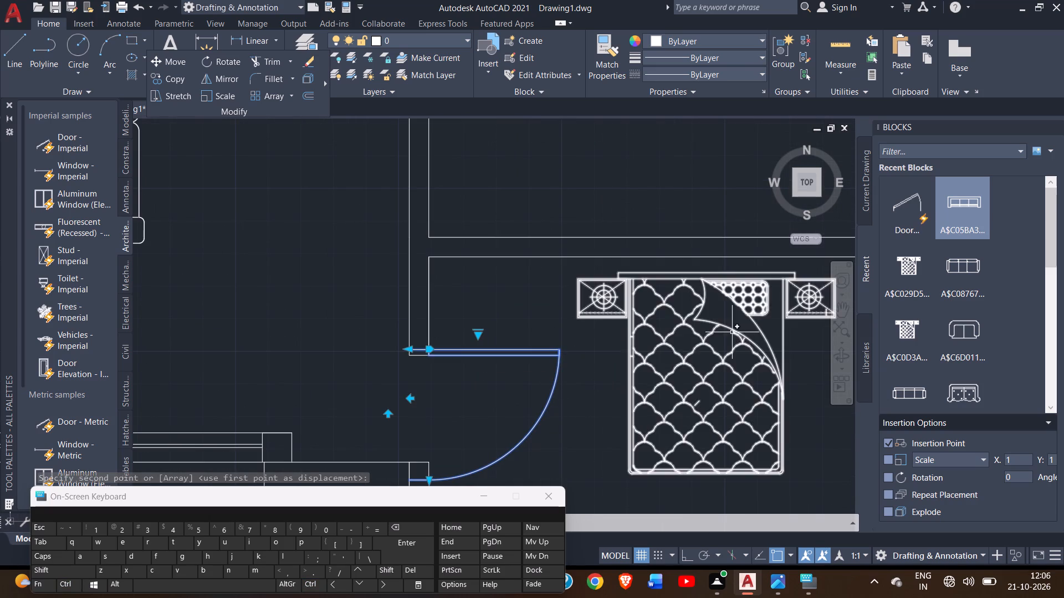
left_click(837, 308)
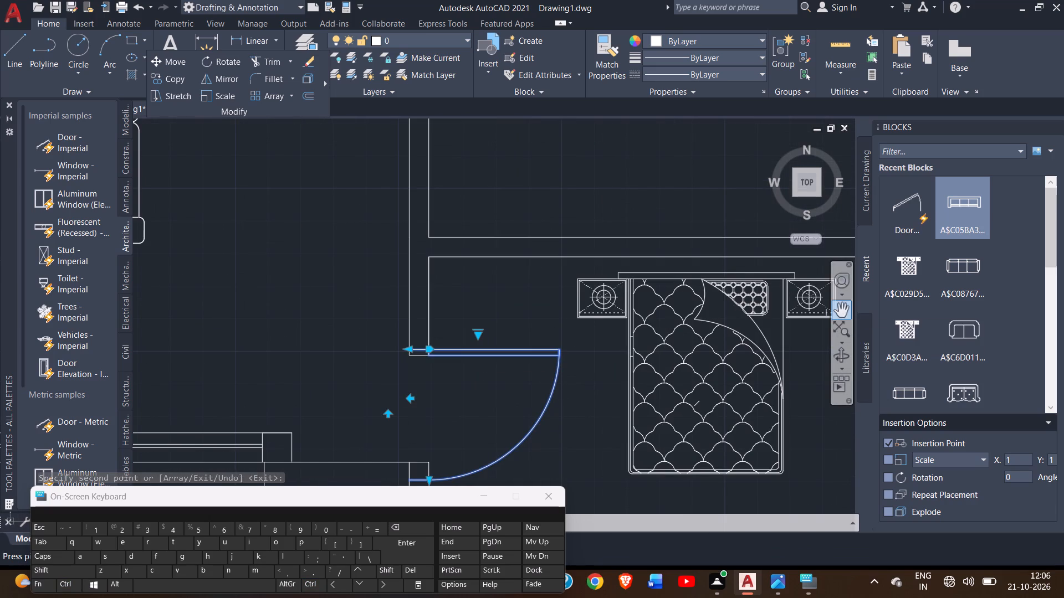
left_click_drag(622, 398, 629, 309)
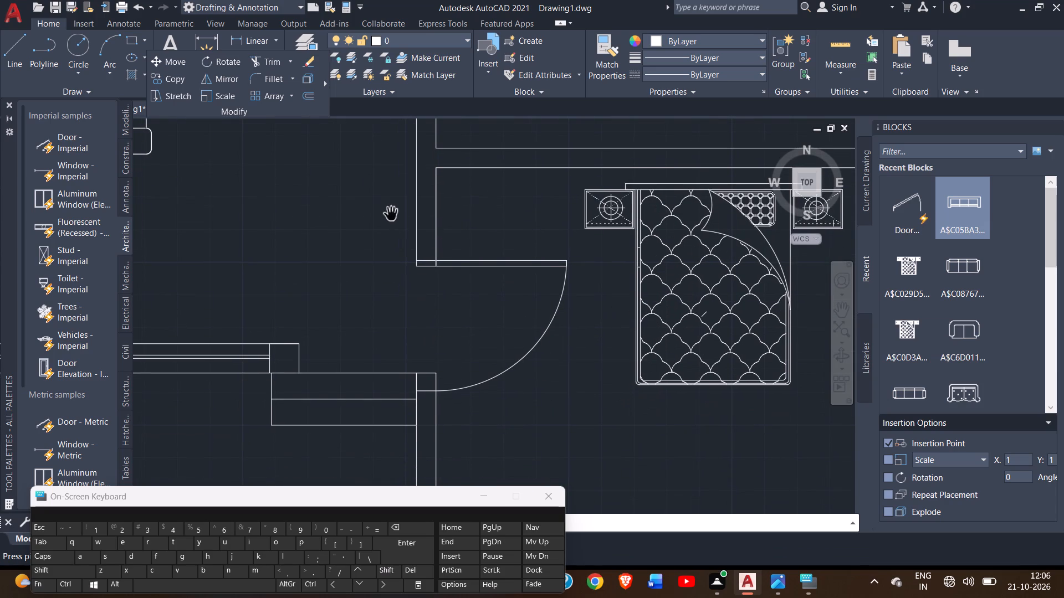
right_click(451, 264)
left_click(469, 272)
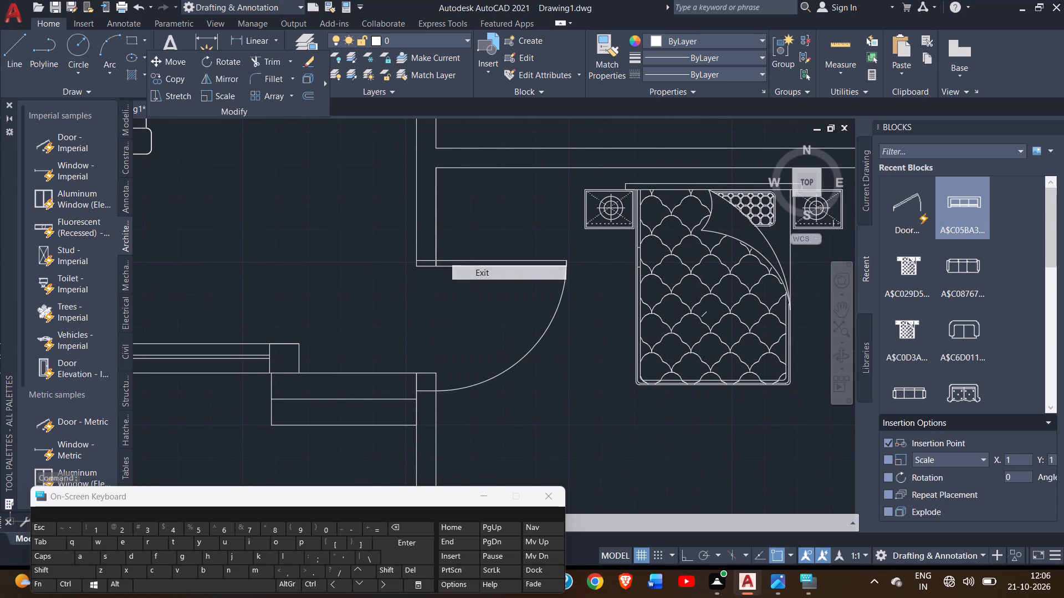
left_click(480, 265)
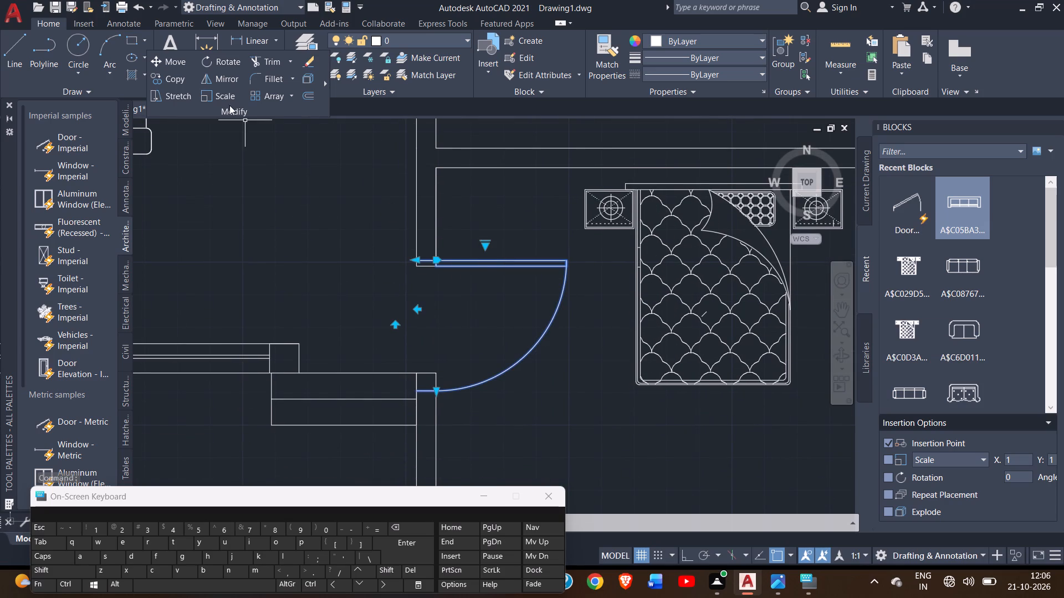
left_click(212, 92)
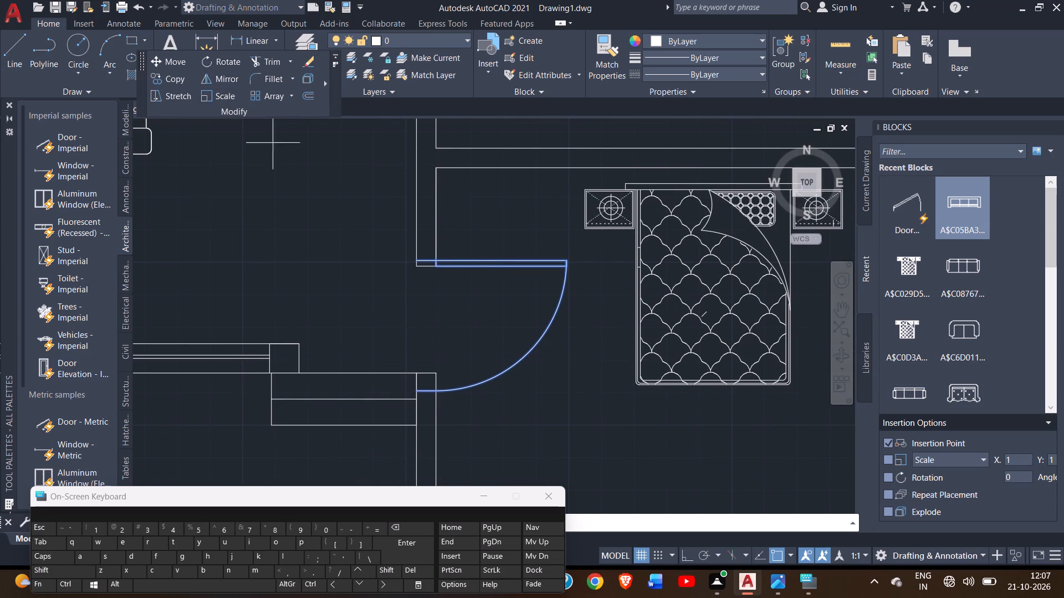
left_click_drag(416, 261, 430, 307)
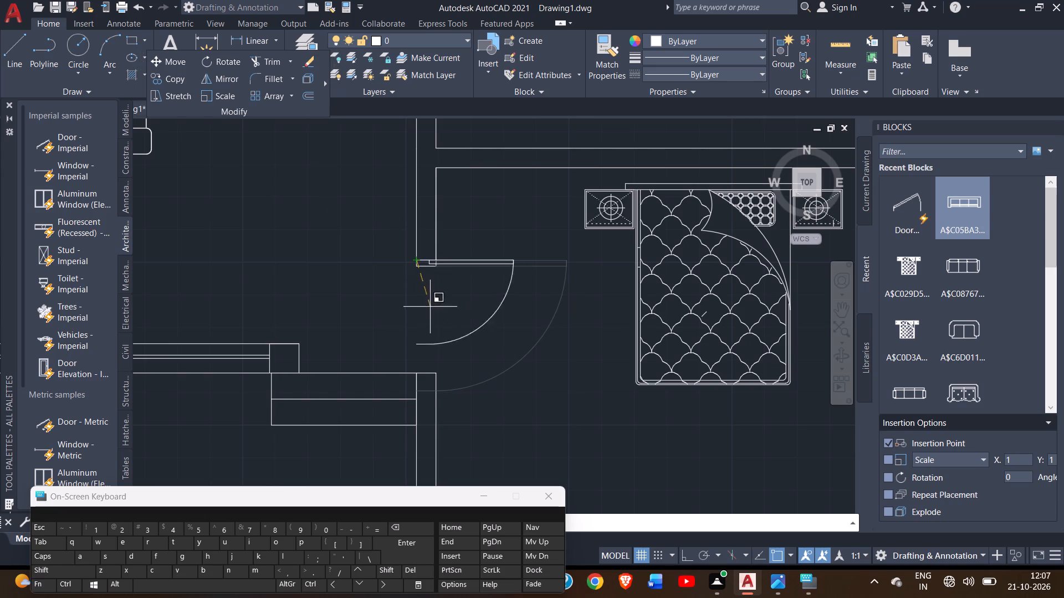
left_click_drag(430, 307, 429, 324)
left_click(429, 324)
right_click(429, 324)
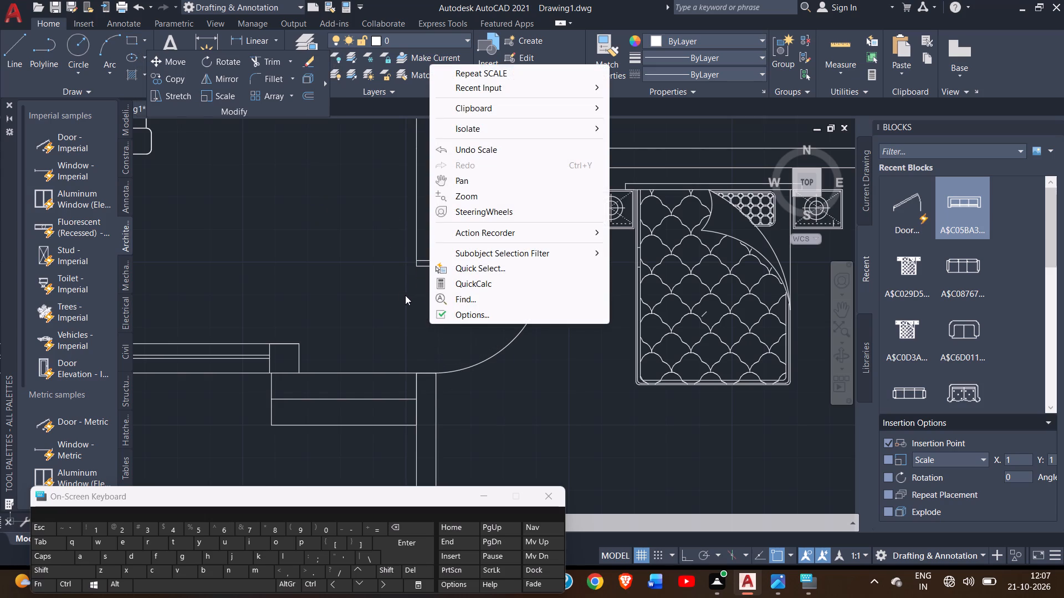
right_click(398, 295)
left_click(385, 293)
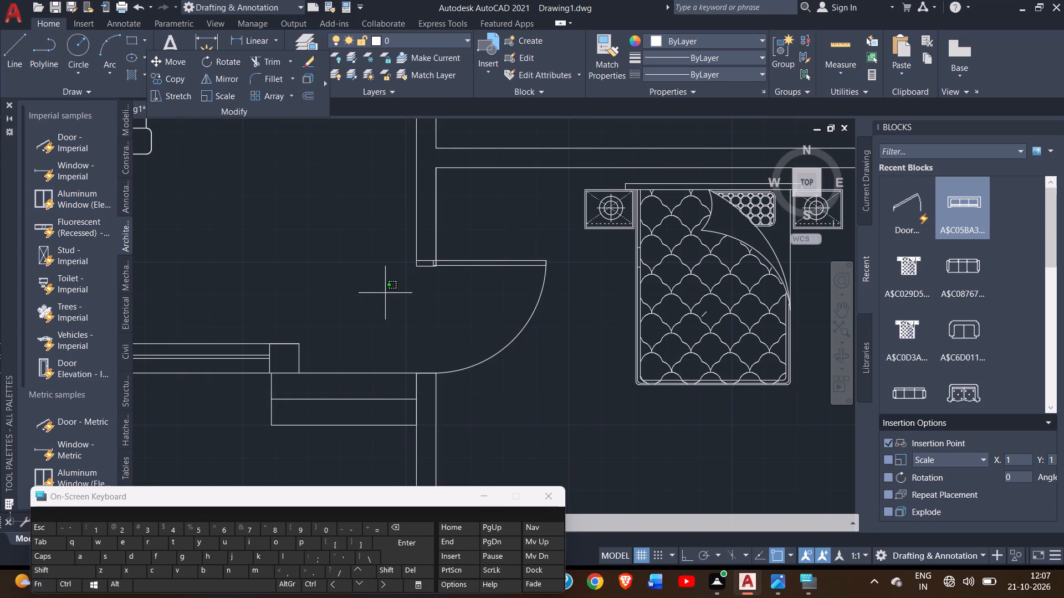
left_click(385, 293)
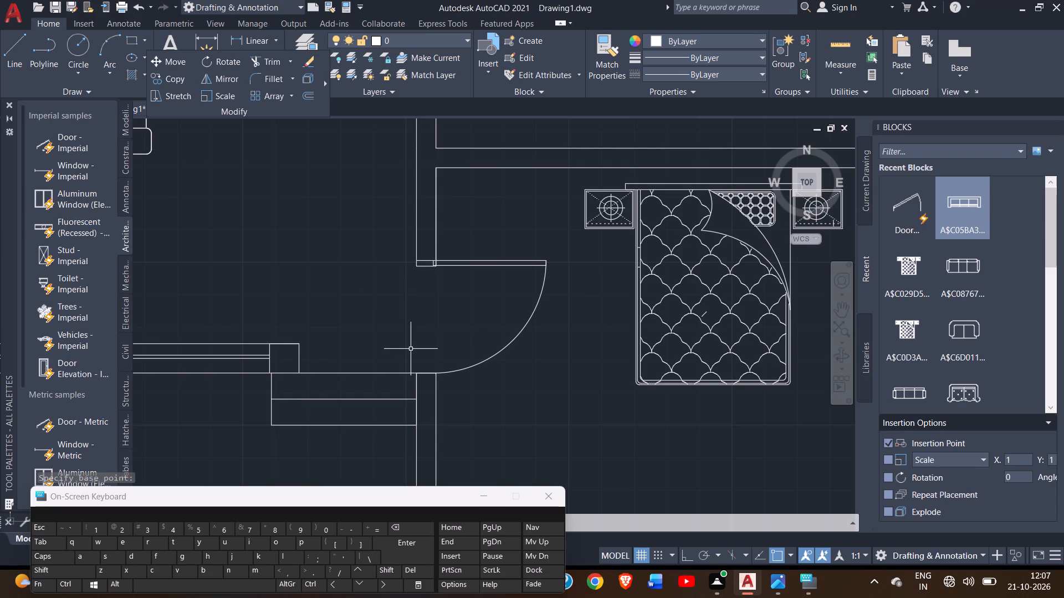
With Ortho on, draw two vertical lines extending the partition west of the northeast bedroom down to the room's south wall.
scroll(411, 349, "down", 3, "ctrl")
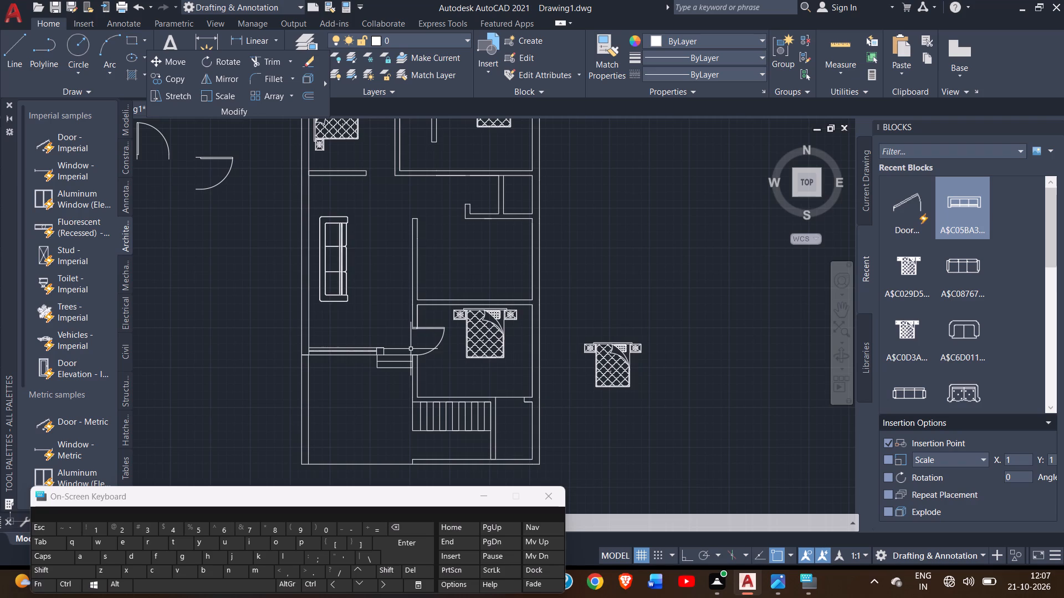
left_click(12, 64)
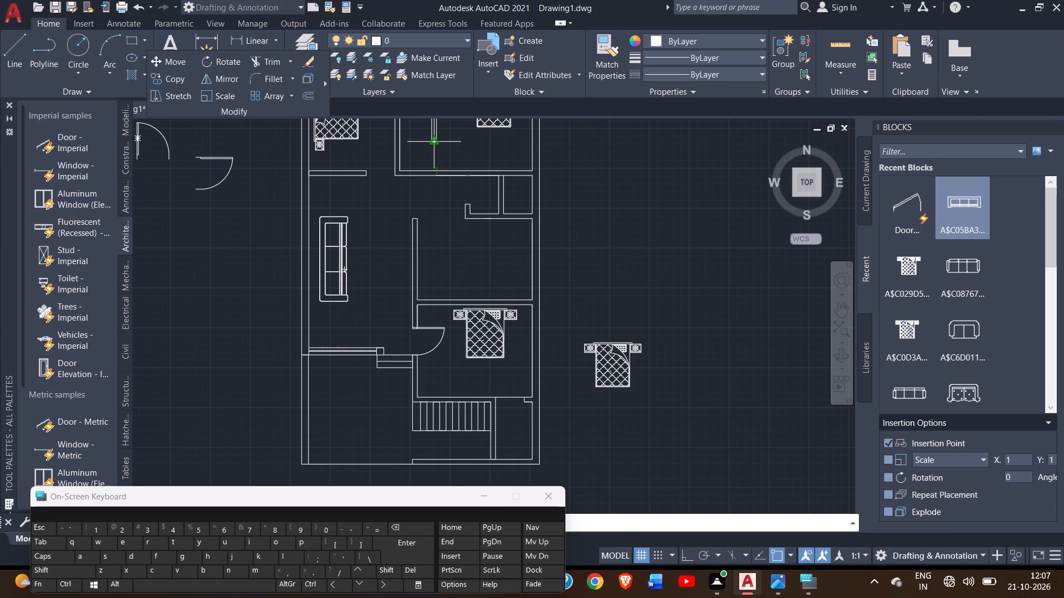
scroll(442, 146, "up", 2, "ctrl")
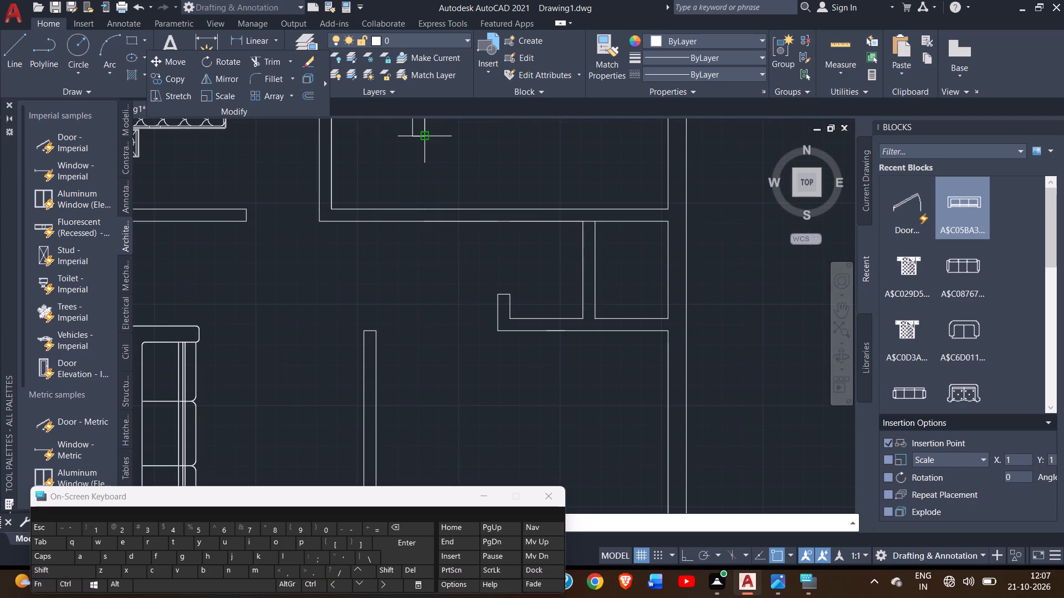
left_click(424, 138)
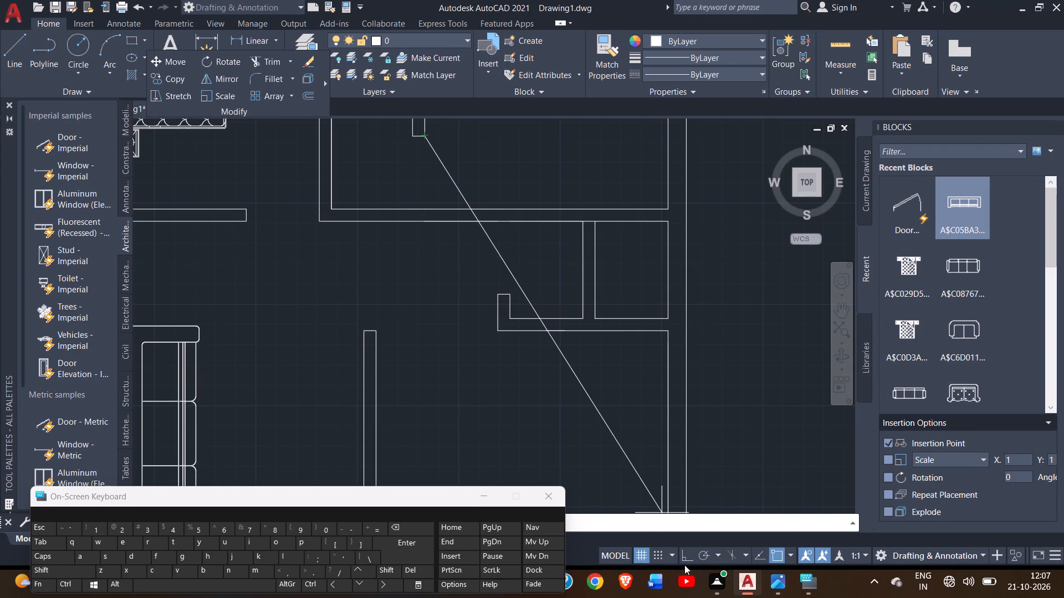
left_click(684, 560)
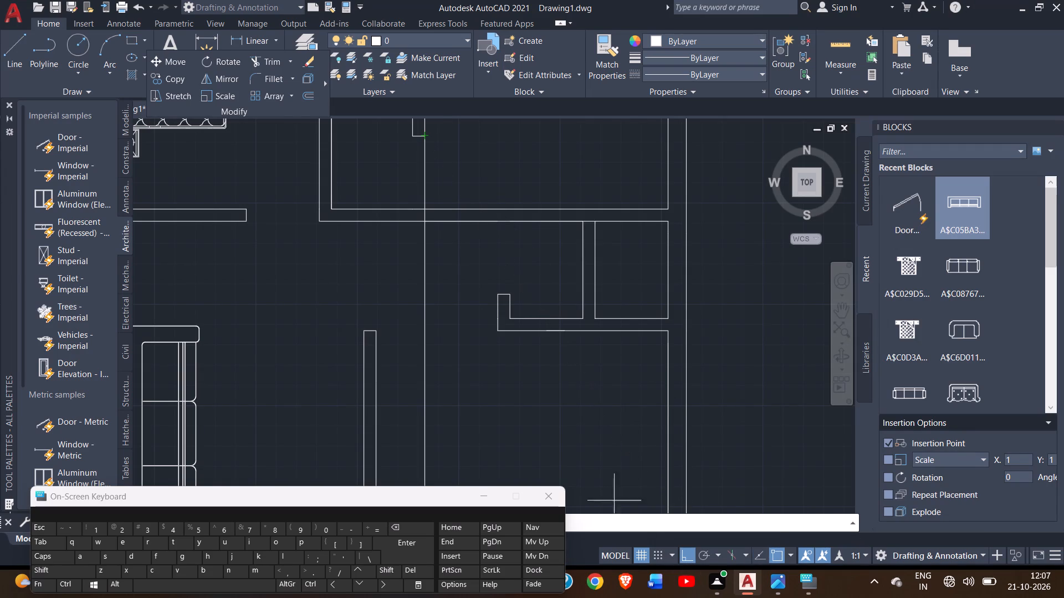
left_click(421, 206)
left_click(412, 207)
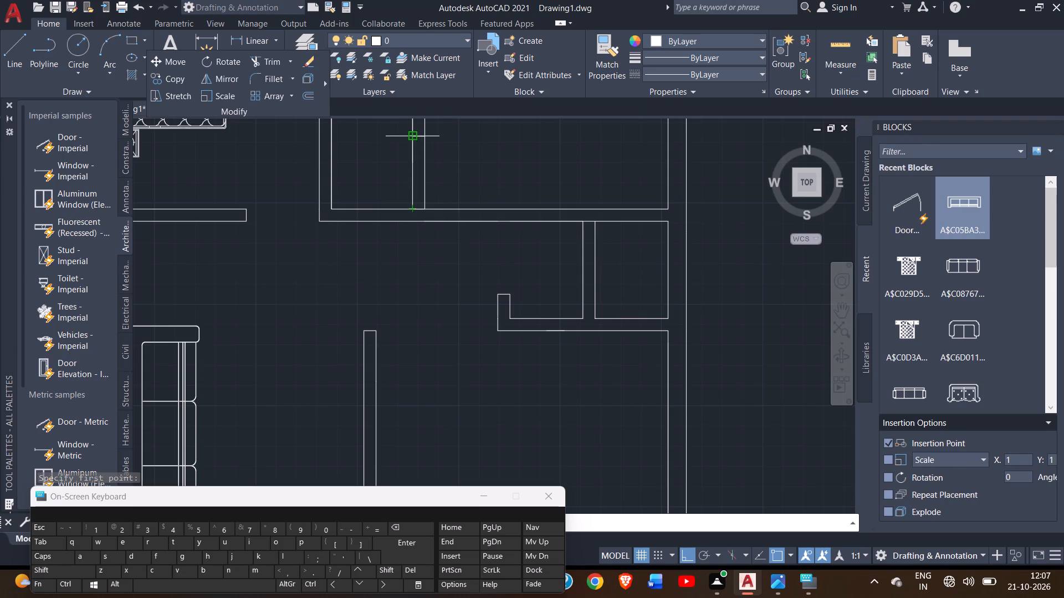
left_click(411, 135)
right_click(411, 135)
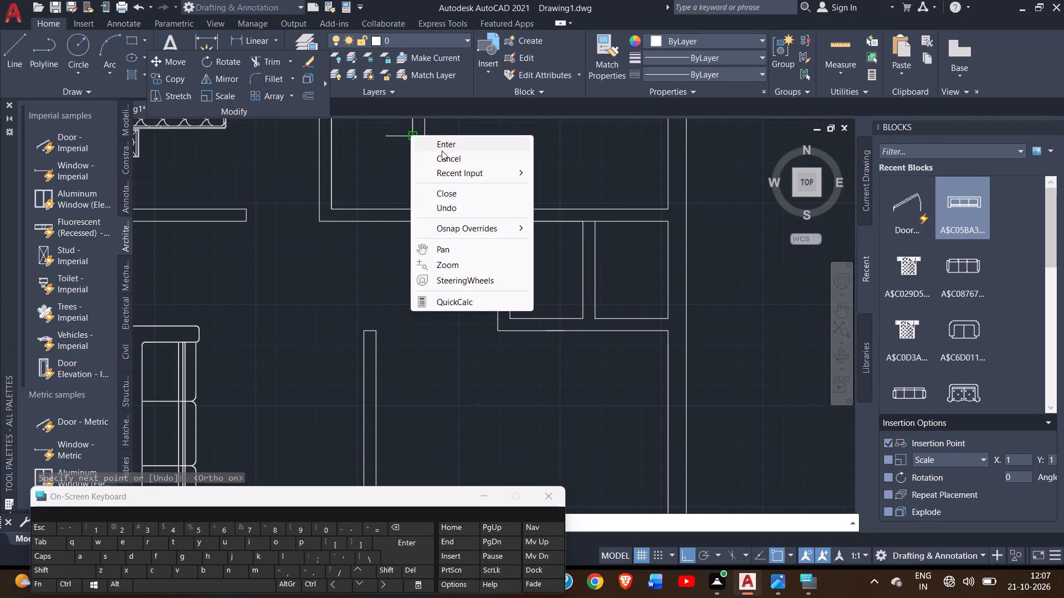
left_click(442, 151)
Flip the rotated door block outside the plan so its hinge is on the east and its leaf points west.
scroll(442, 151, "down", 1, "ctrl")
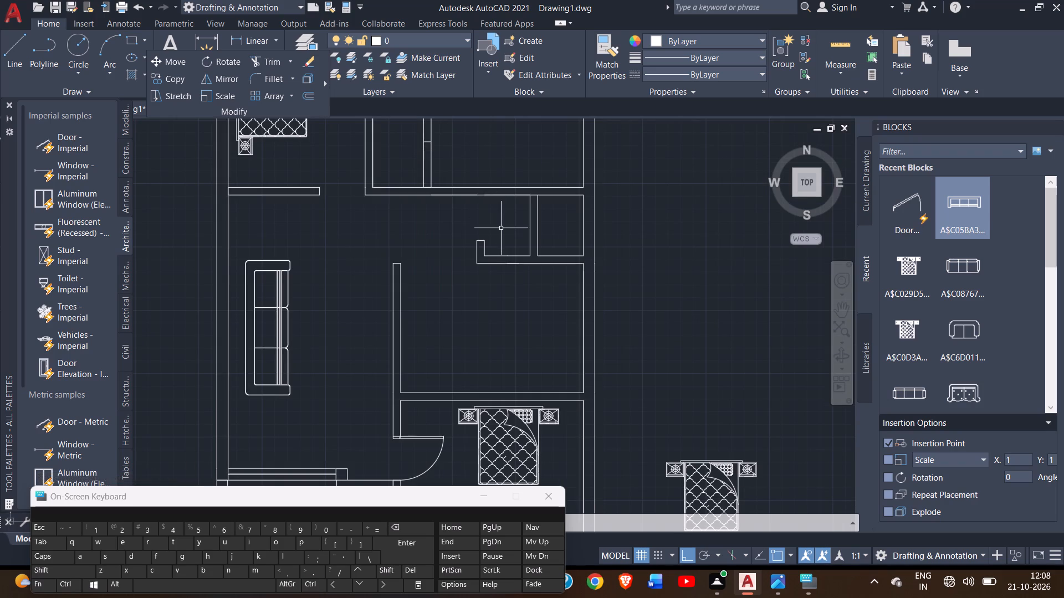
scroll(501, 228, "up", 1, "ctrl")
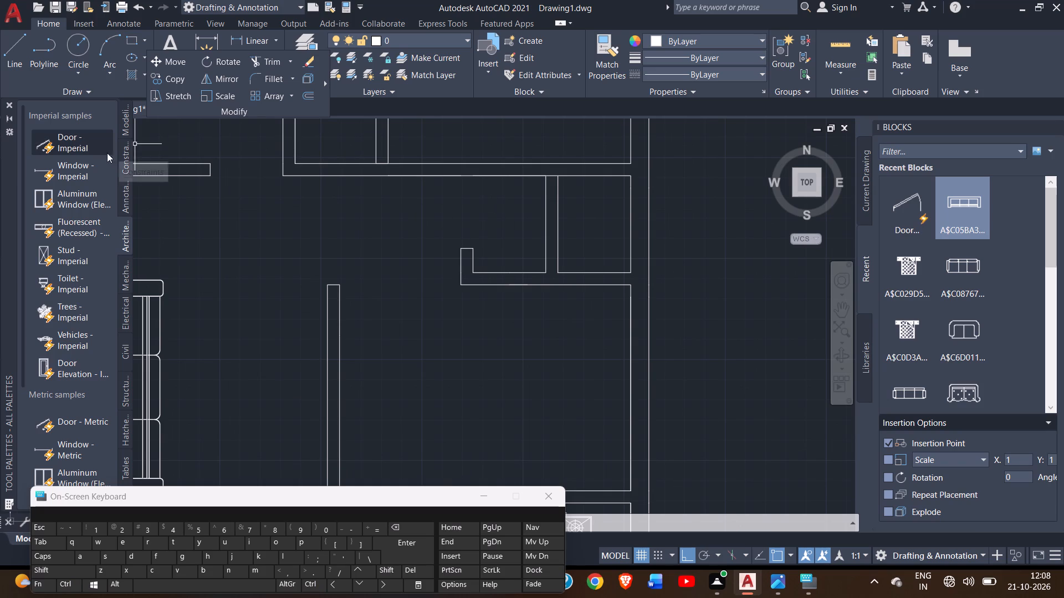
scroll(269, 171, "down", 2, "ctrl")
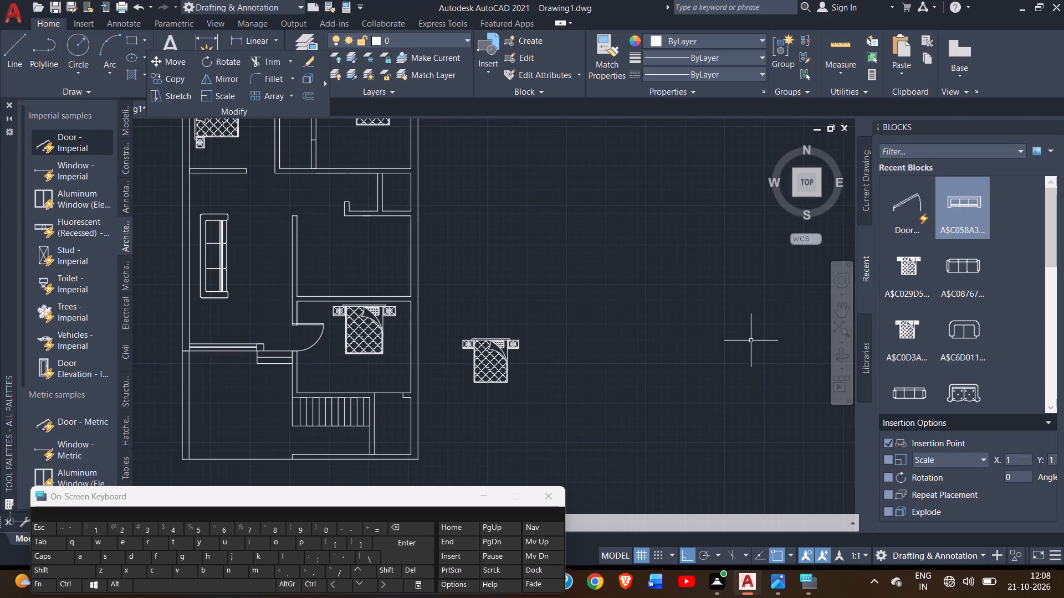
left_click(840, 311)
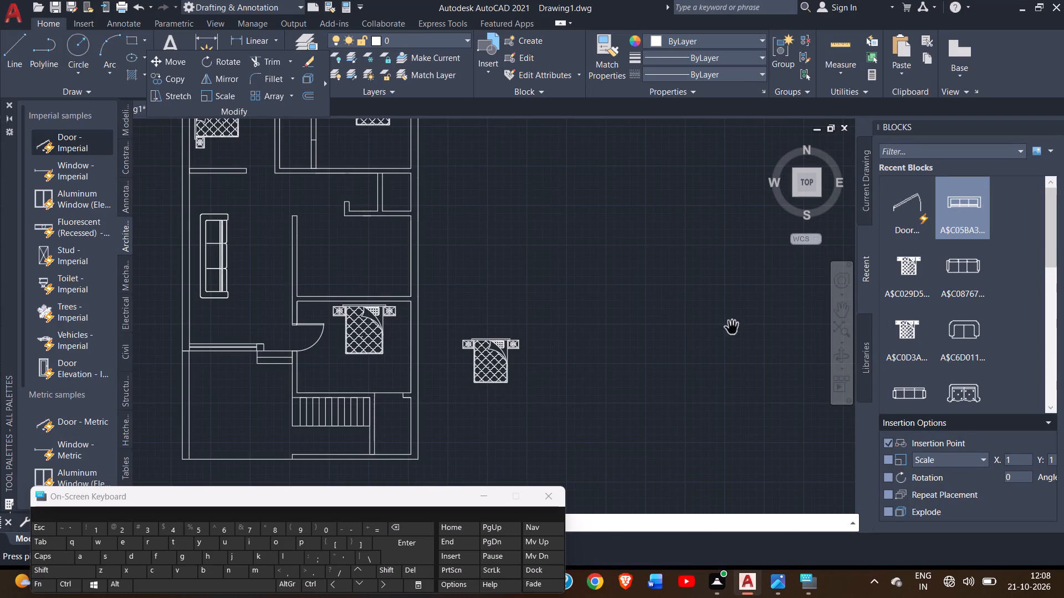
left_click_drag(677, 336, 814, 412)
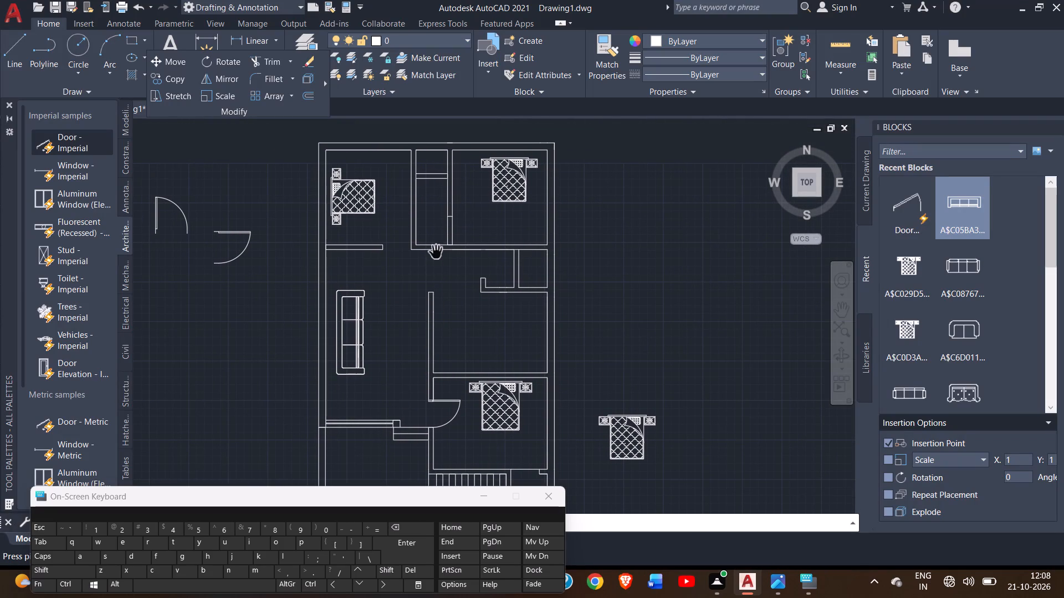
right_click(231, 238)
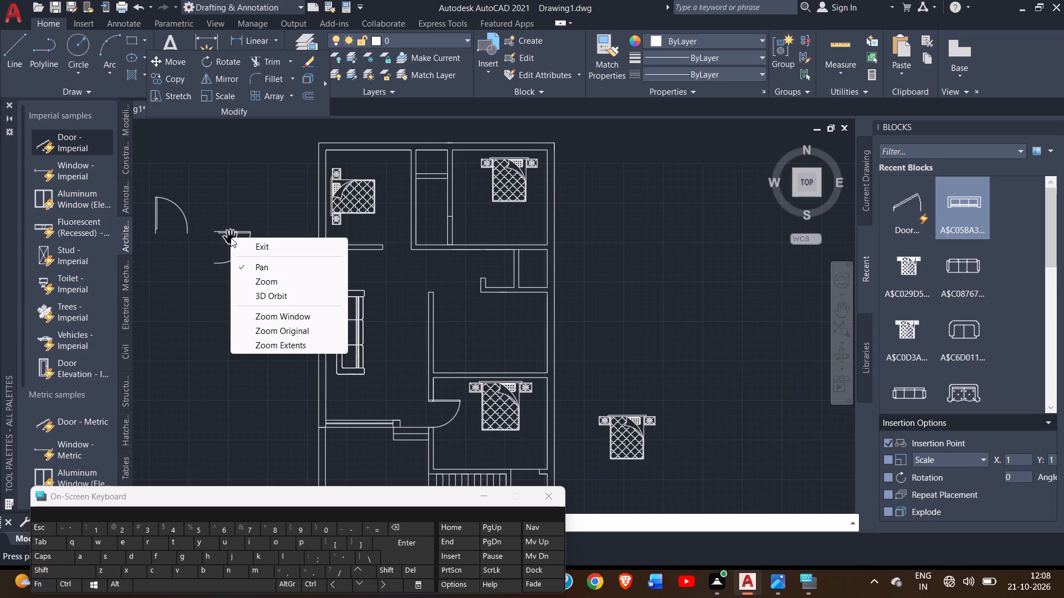
left_click(244, 241)
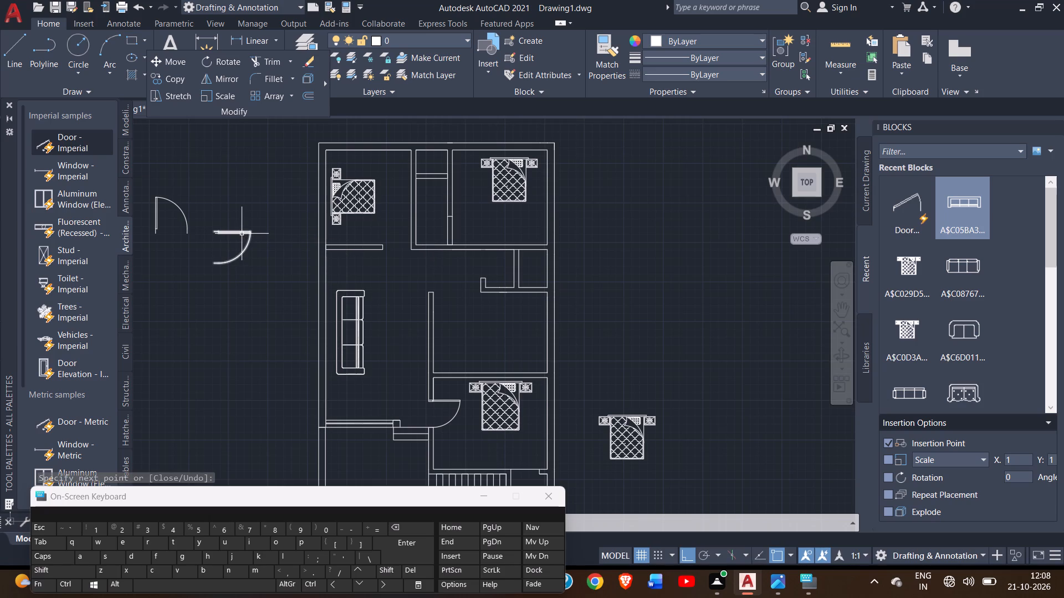
left_click(241, 233)
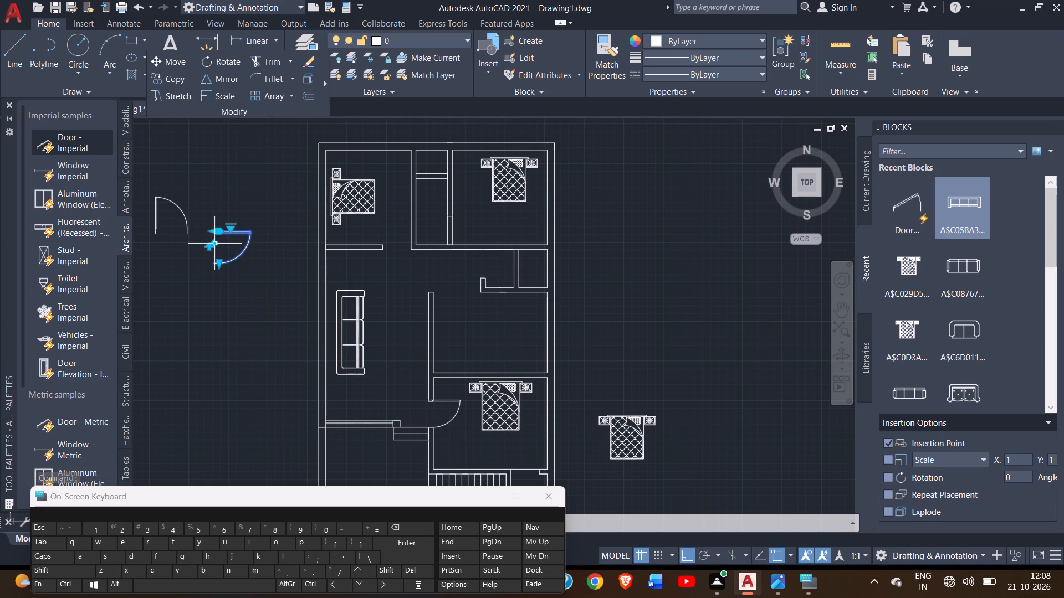
left_click(214, 242)
left_click(214, 242)
scroll(214, 242, "up", 1, "ctrl")
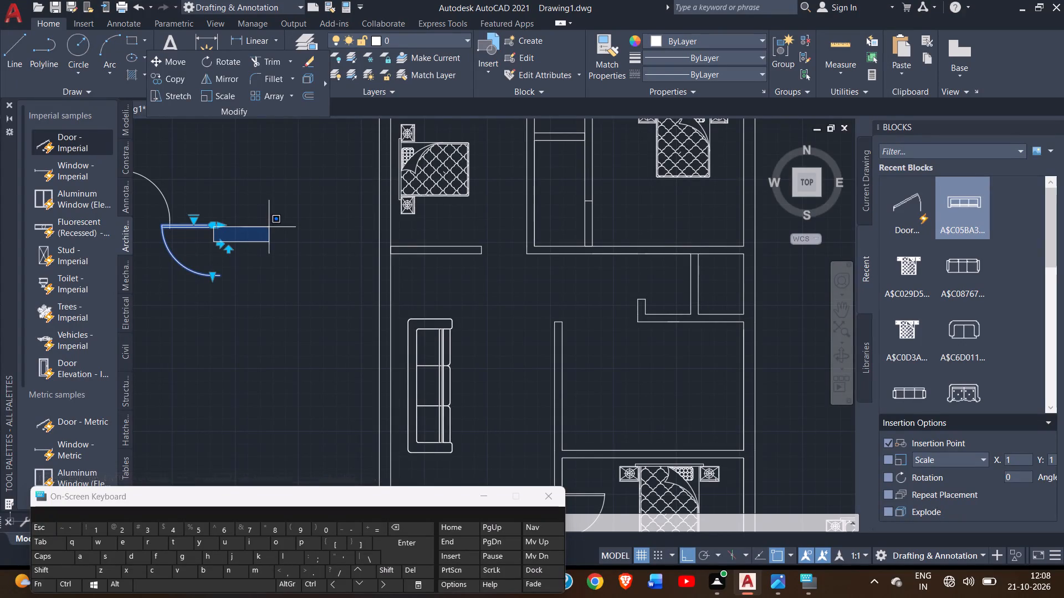
left_click(255, 233)
right_click(255, 233)
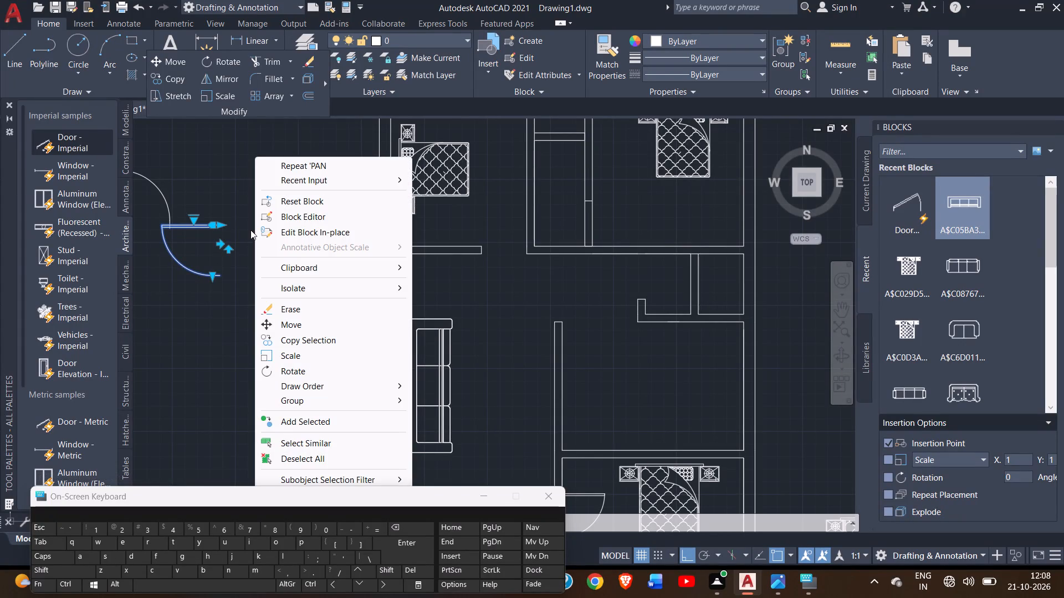
left_click(241, 210)
left_click(249, 280)
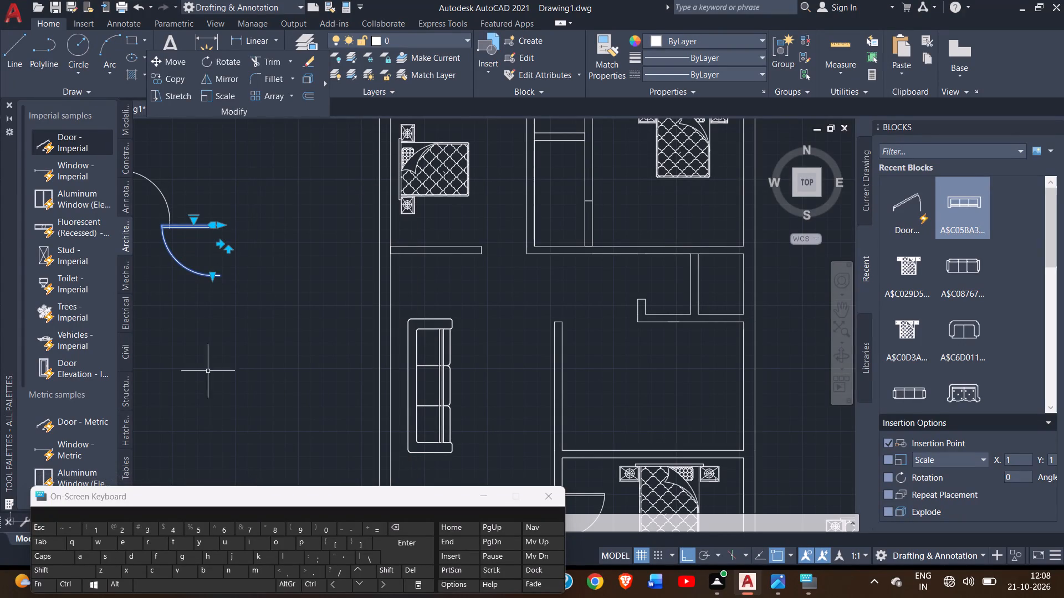
key("Escape")
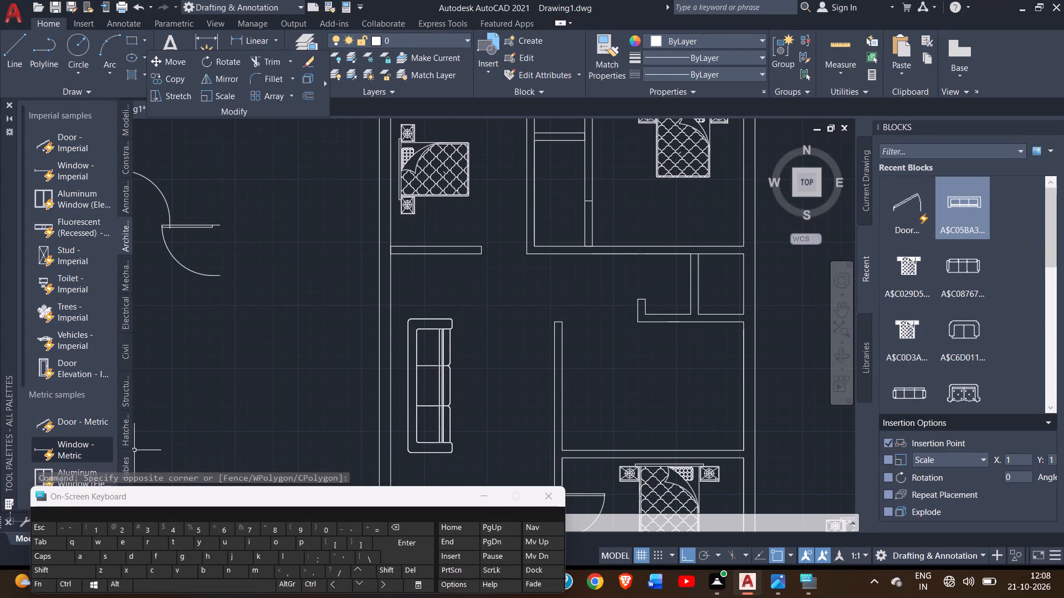
Copy the flipped door block by its jamb corner to the original lower end of the partition west of the northeast bedroom.
left_click(200, 224)
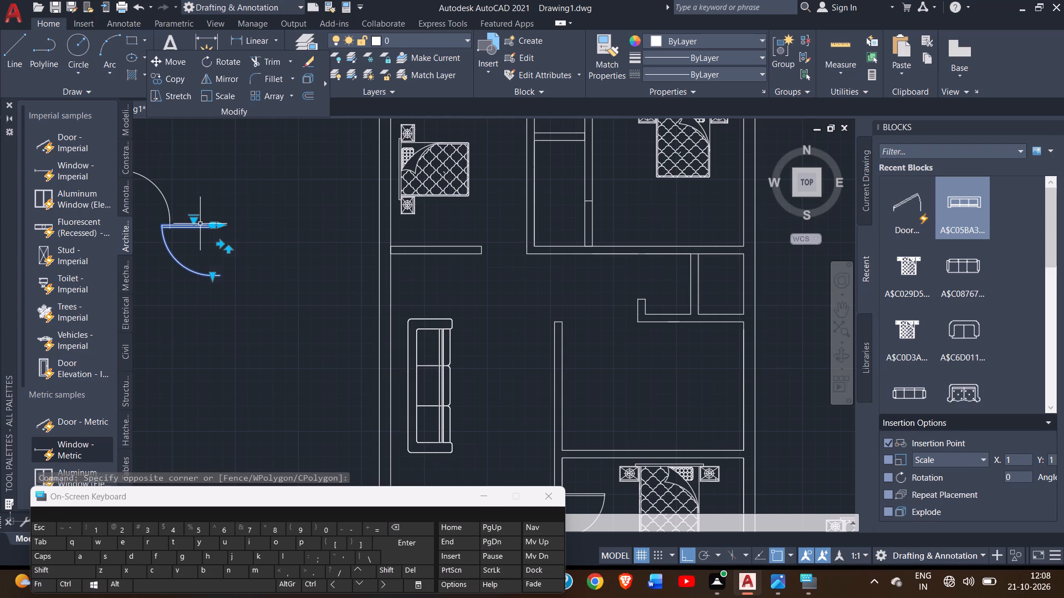
left_click(166, 81)
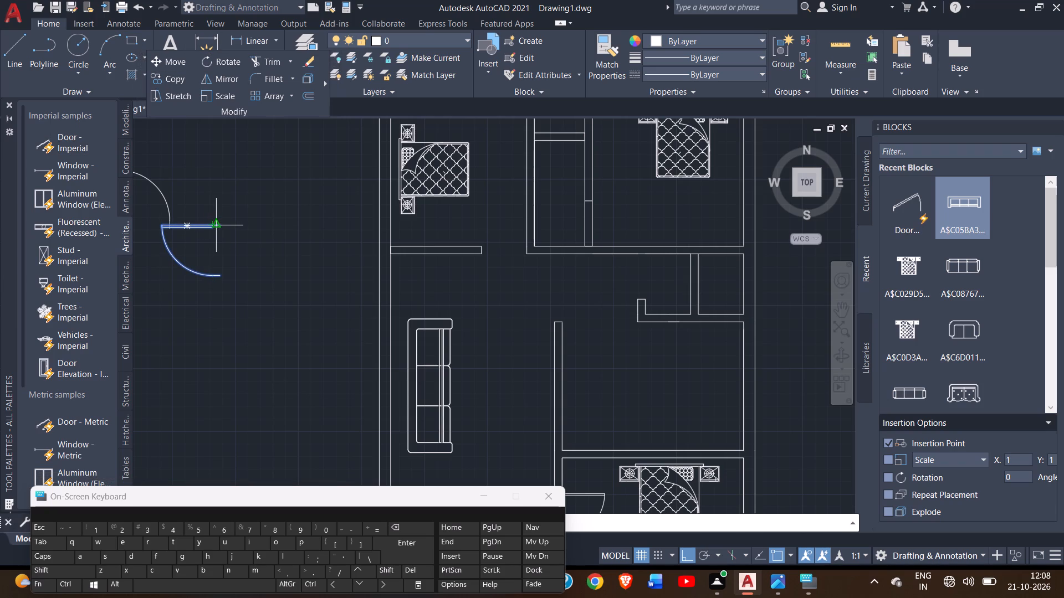
left_click(219, 228)
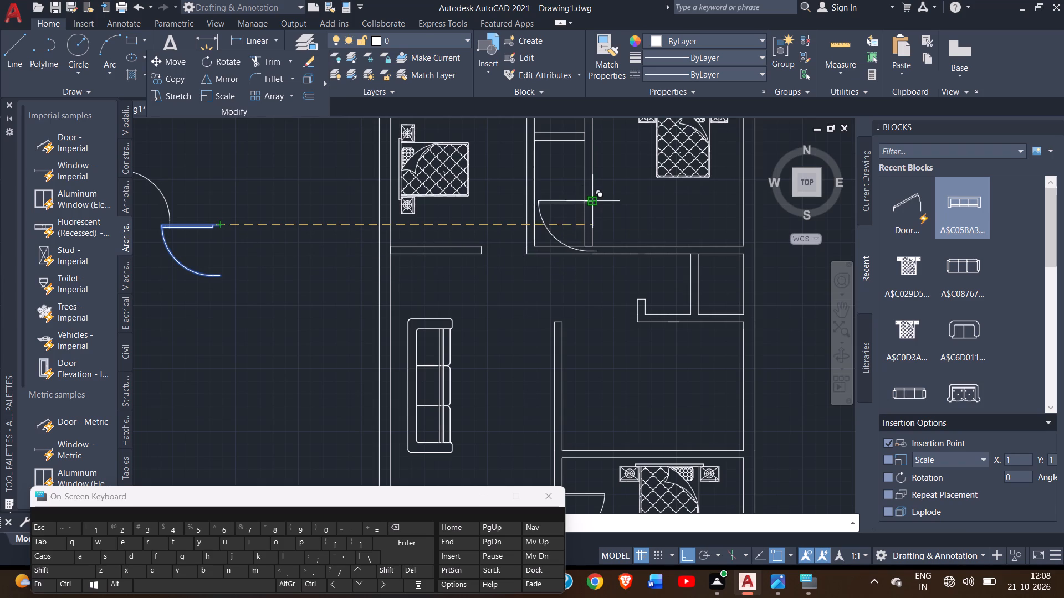
left_click(595, 204)
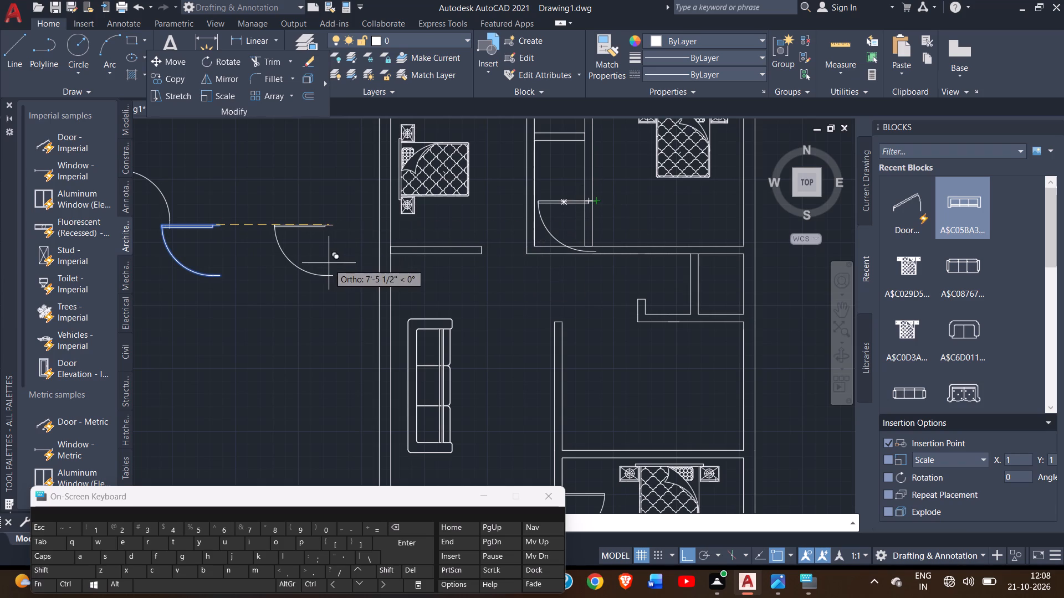
Finish the copy and scale down the copied door block about its east upper end to fit above the room's south wall.
right_click(329, 263)
left_click(349, 272)
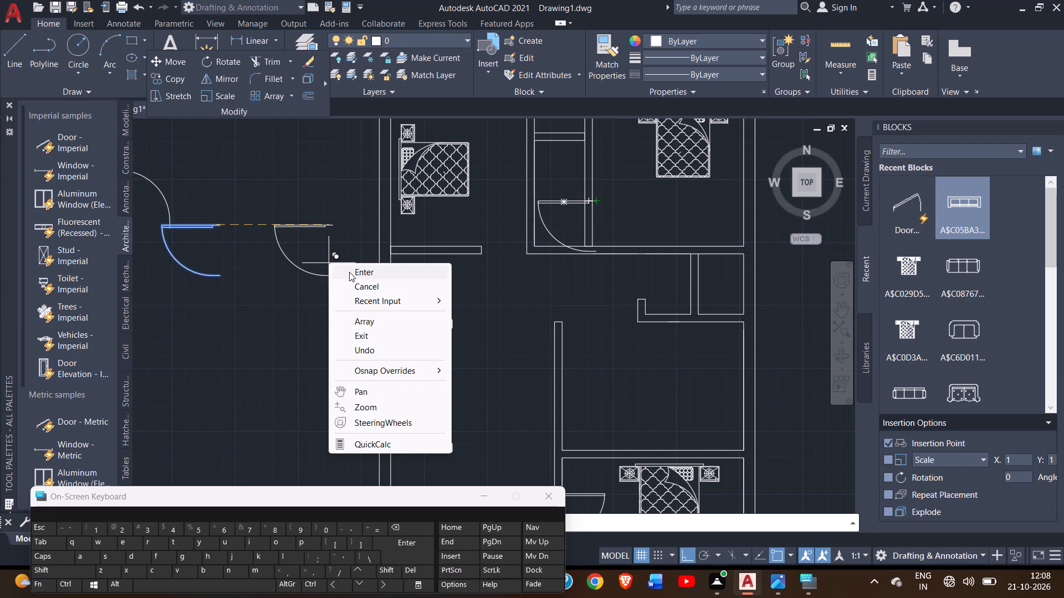
scroll(577, 190, "up", 1, "ctrl")
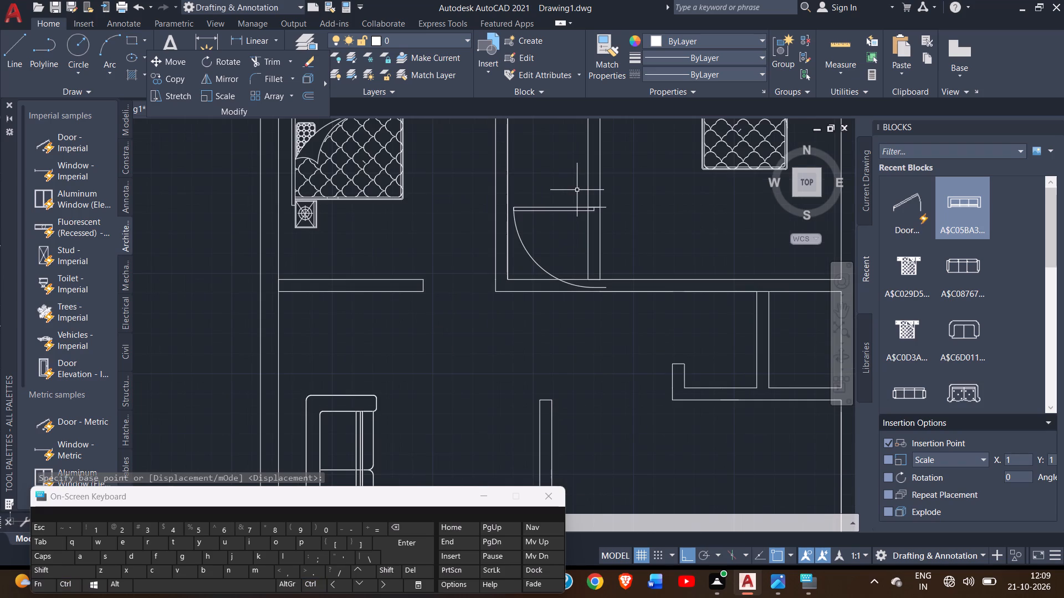
scroll(577, 190, "up", 2, "ctrl")
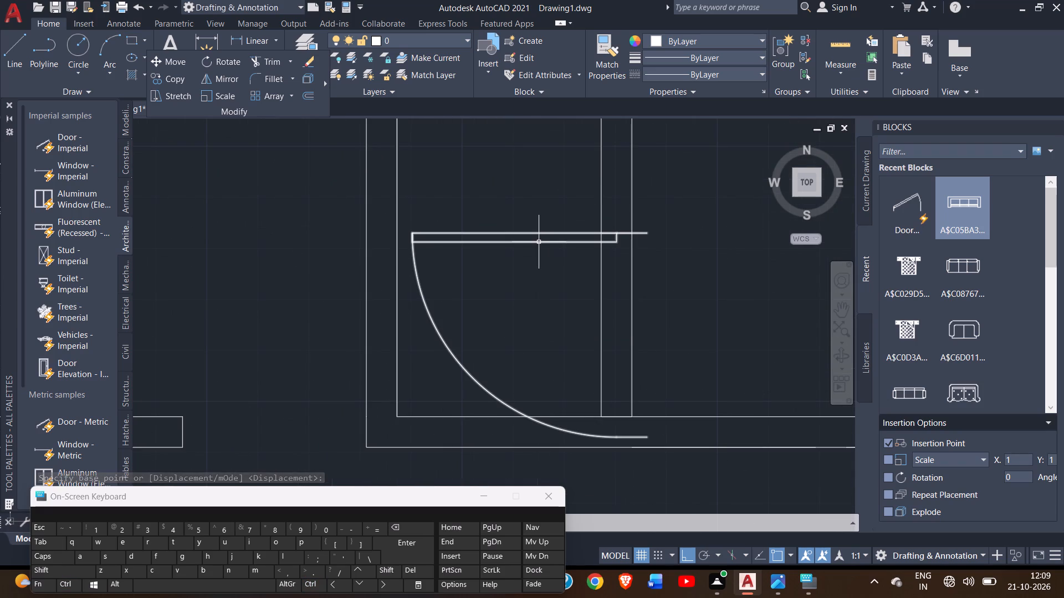
left_click(539, 242)
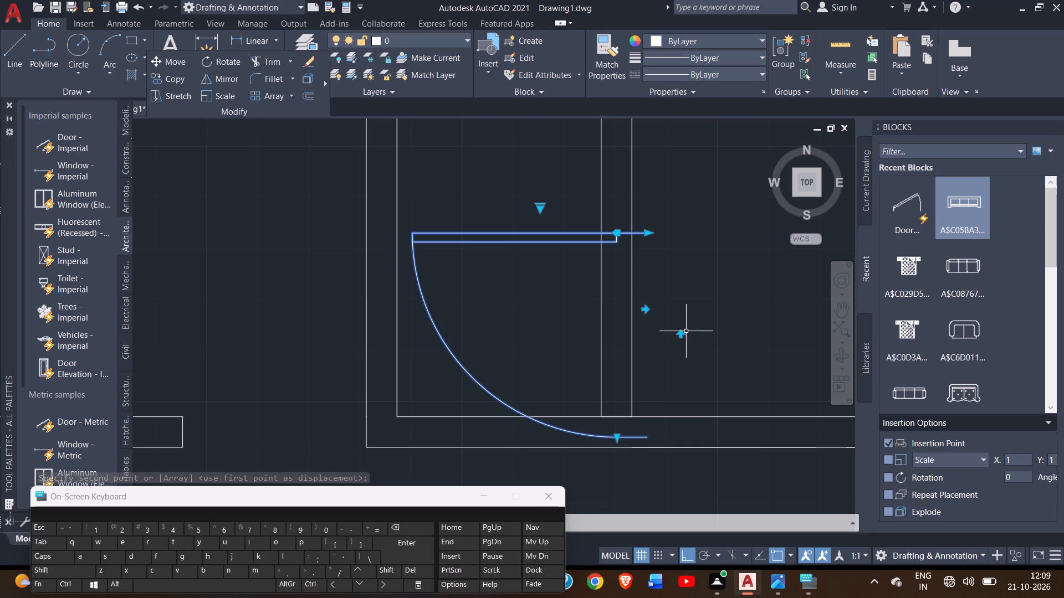
left_click(215, 89)
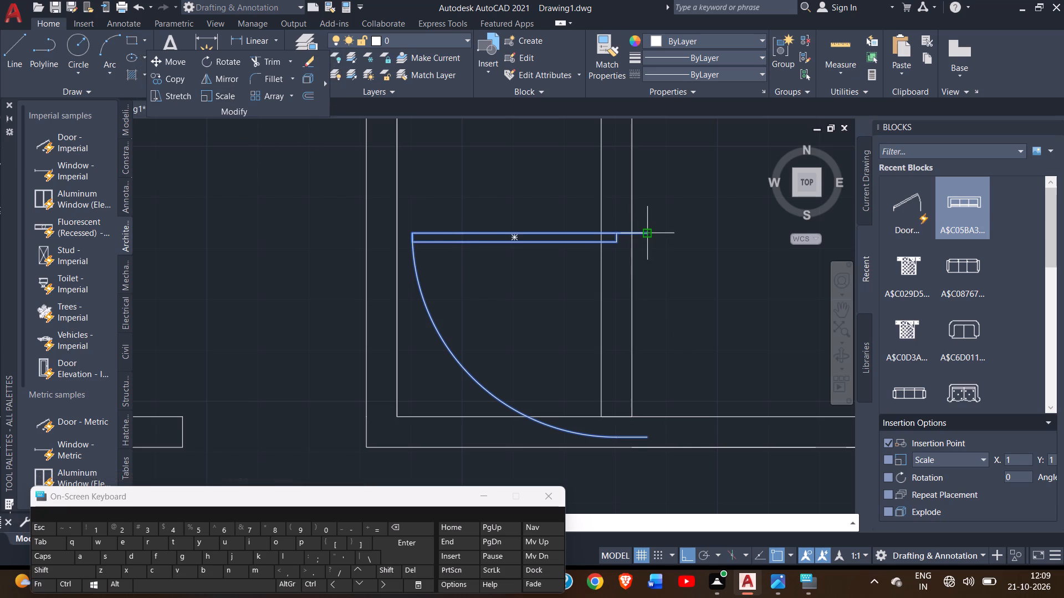
left_click_drag(644, 234, 623, 298)
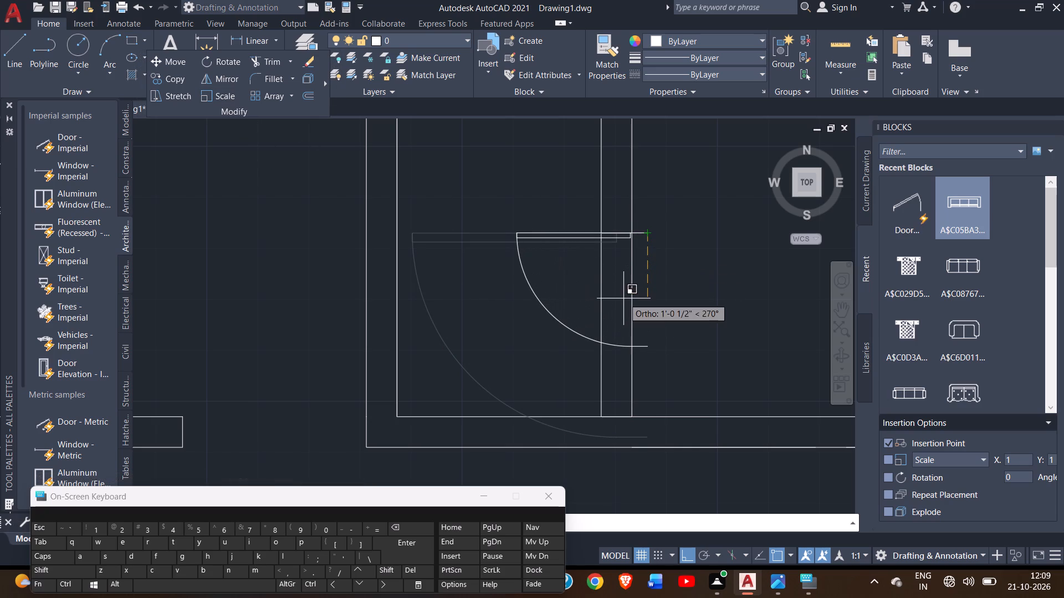
left_click_drag(623, 298, 617, 327)
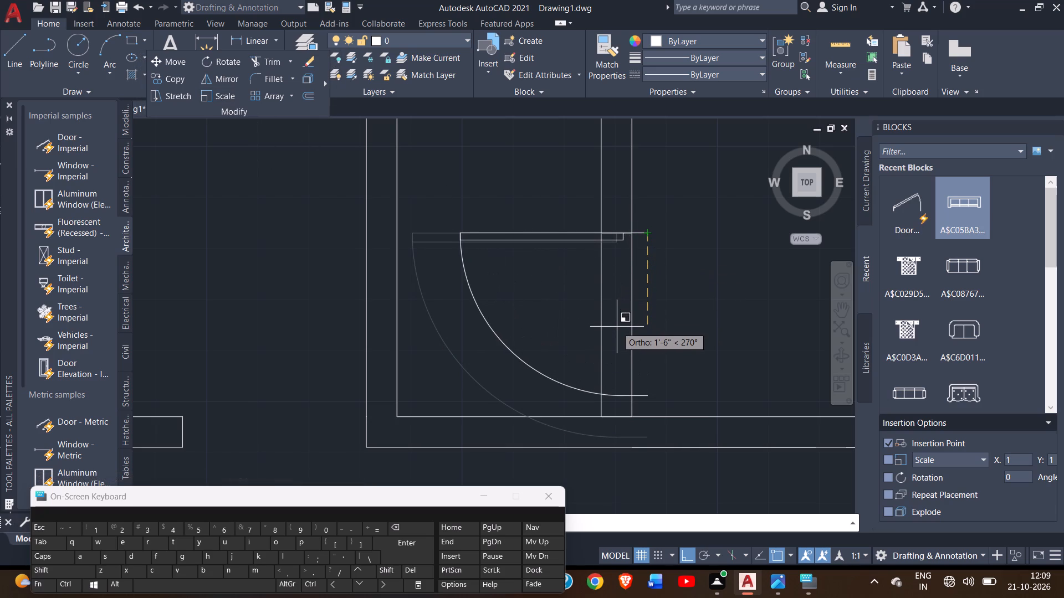
left_click_drag(617, 327, 616, 336)
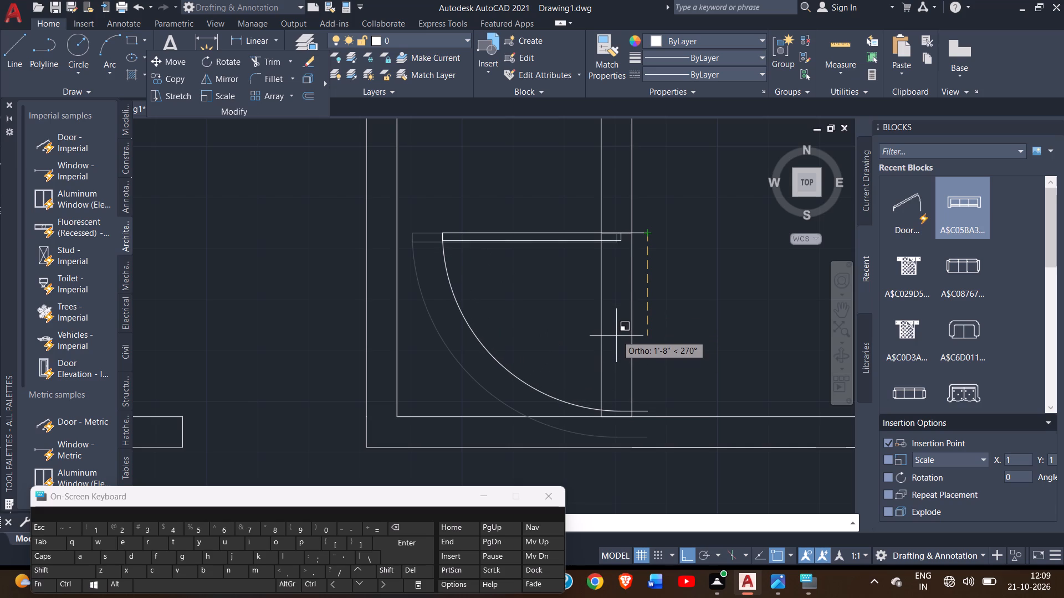
left_click_drag(616, 336, 616, 338)
left_click(616, 338)
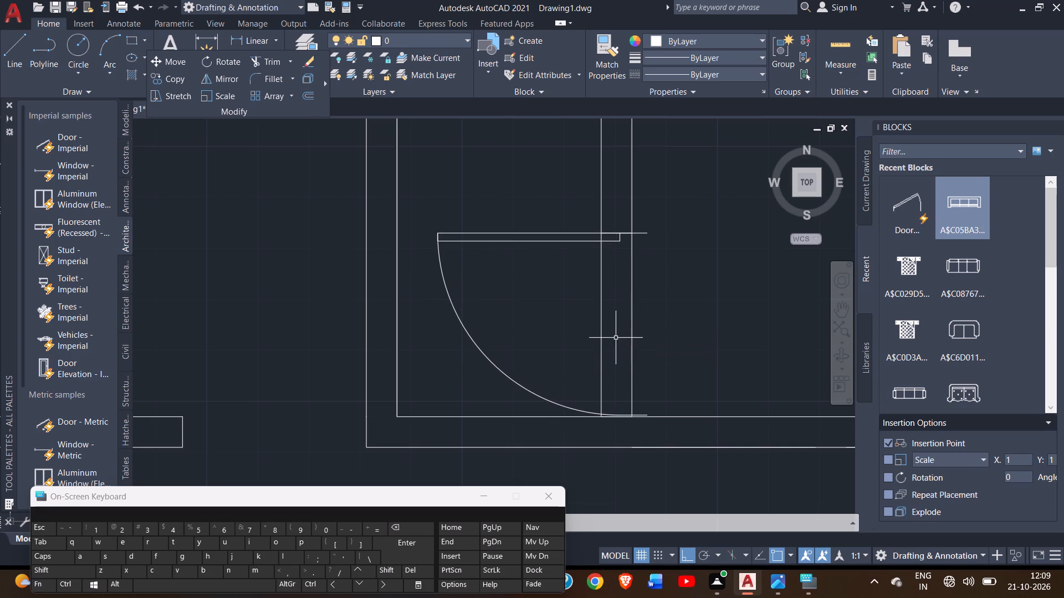
Flip the scaled door block vertically so its leaf lies along the south wall and its swing arc curves north.
left_click(544, 240)
left_click(677, 324)
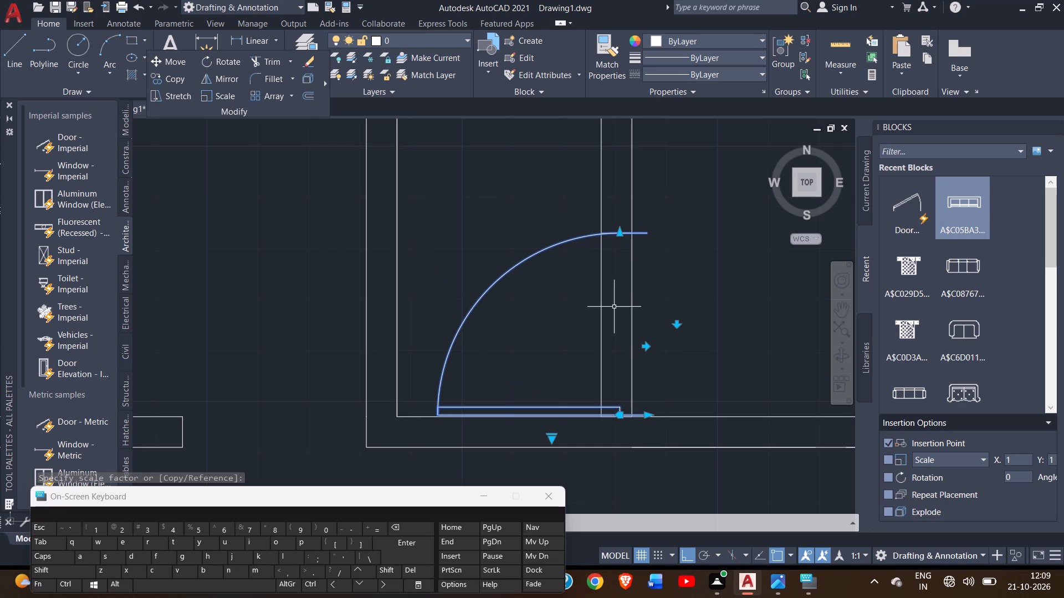
right_click(305, 209)
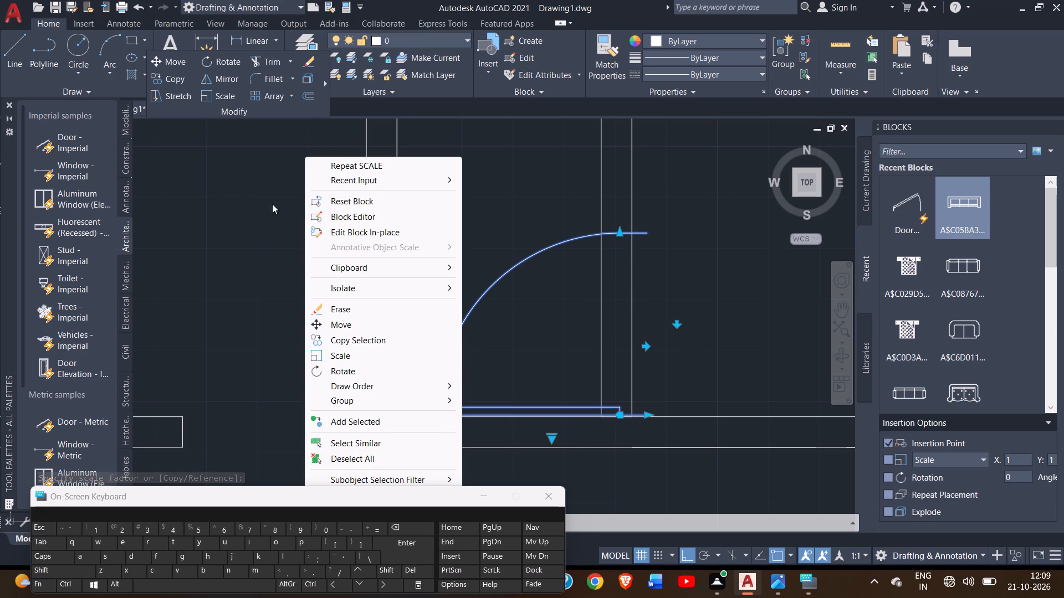
right_click(272, 204)
left_click(218, 223)
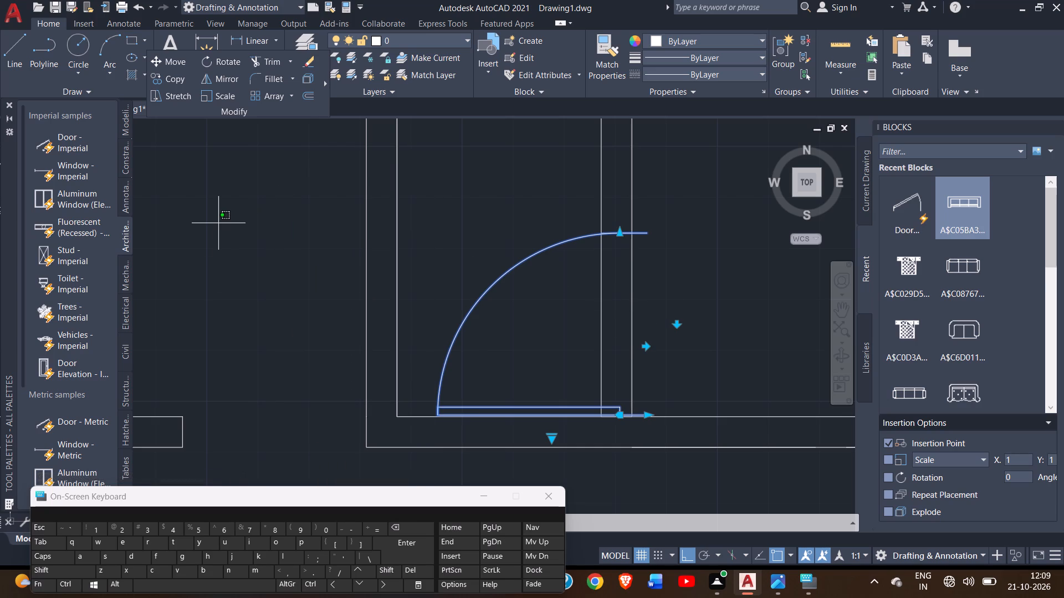
left_click(212, 333)
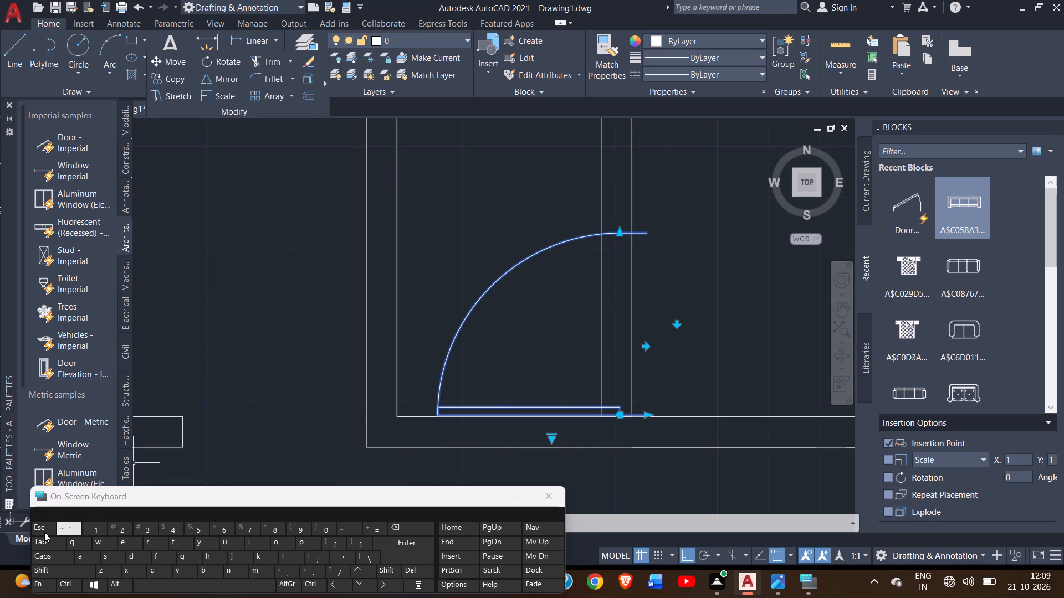
key("Escape")
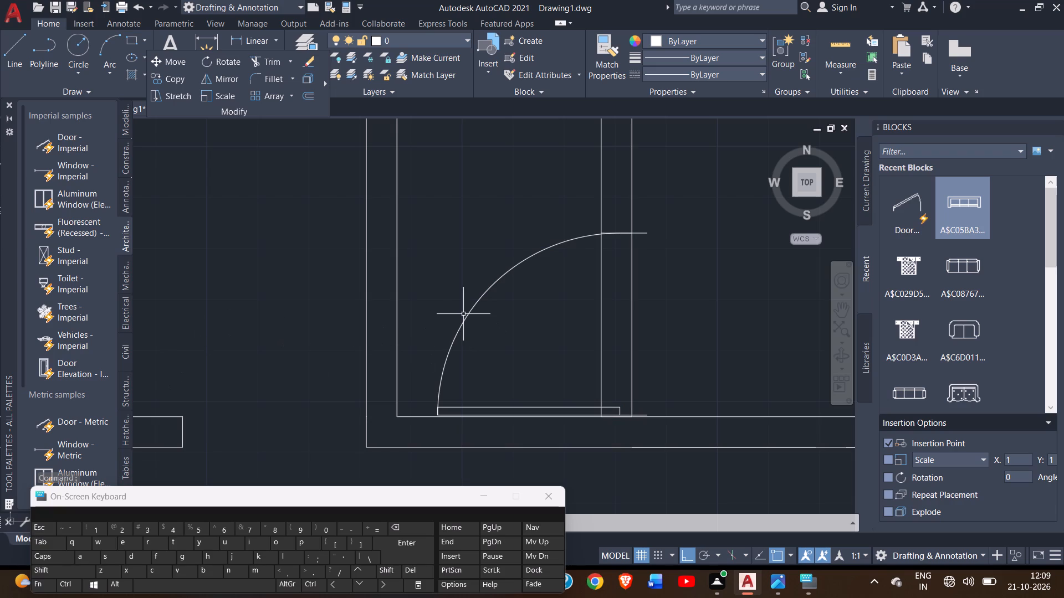
Move the flipped door block west by its lower jamb corner to the partition's east face.
left_click(464, 318)
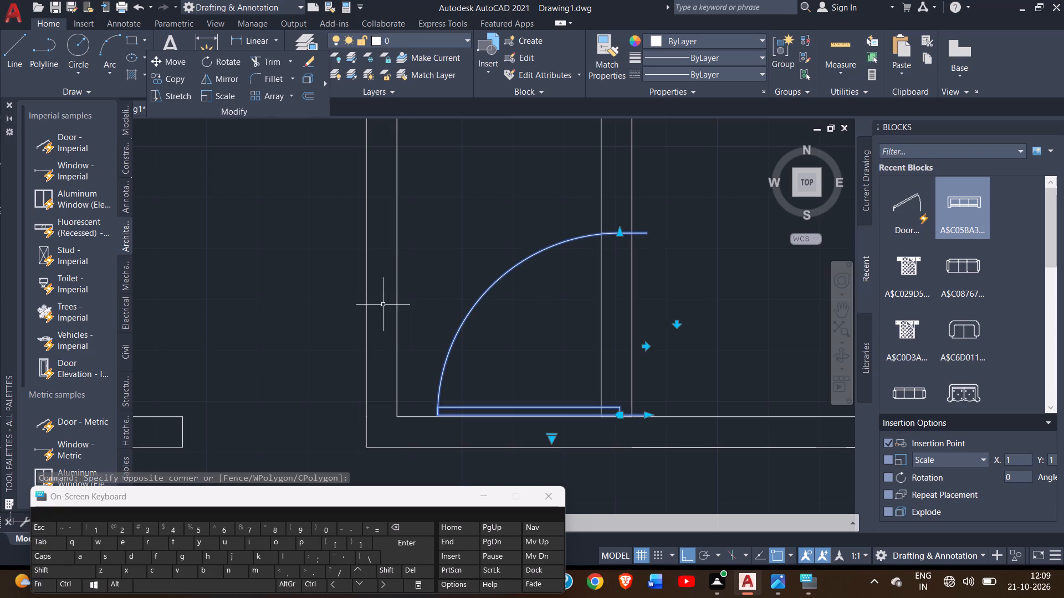
left_click(177, 59)
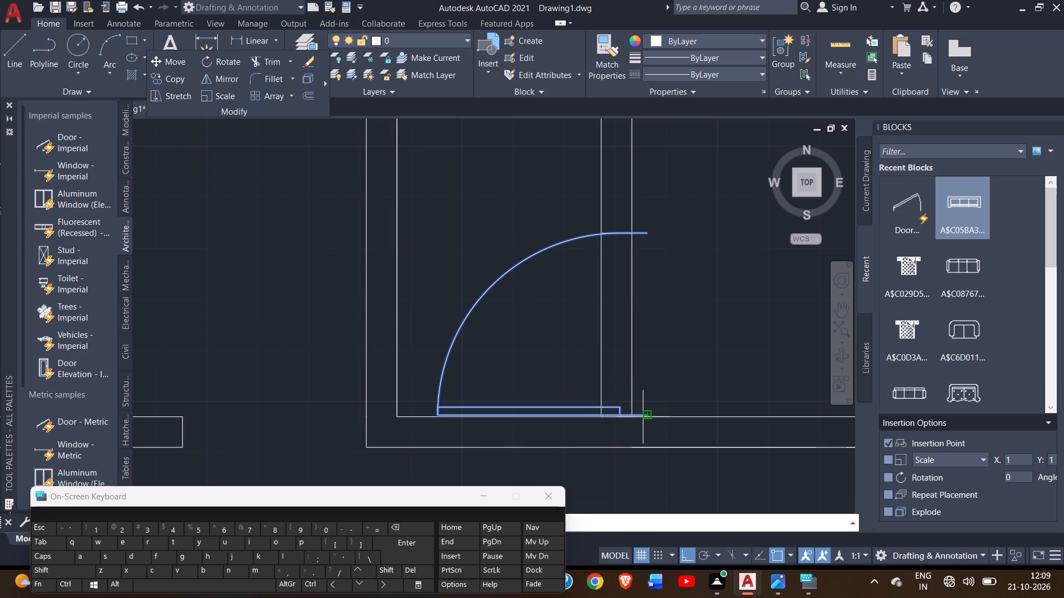
left_click_drag(647, 419, 632, 419)
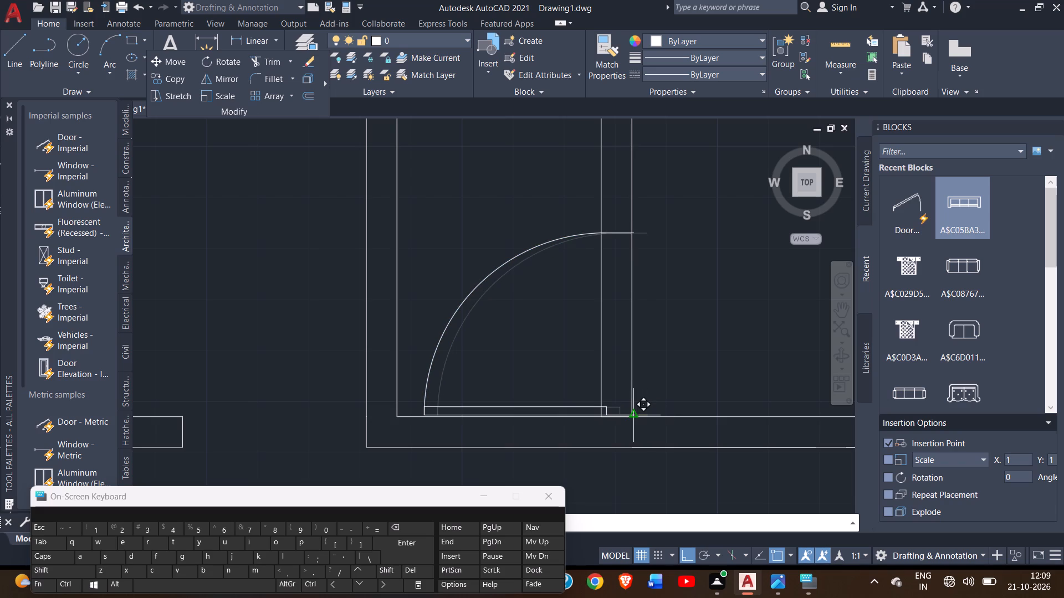
left_click_drag(632, 419, 631, 418)
left_click(631, 418)
right_click(690, 364)
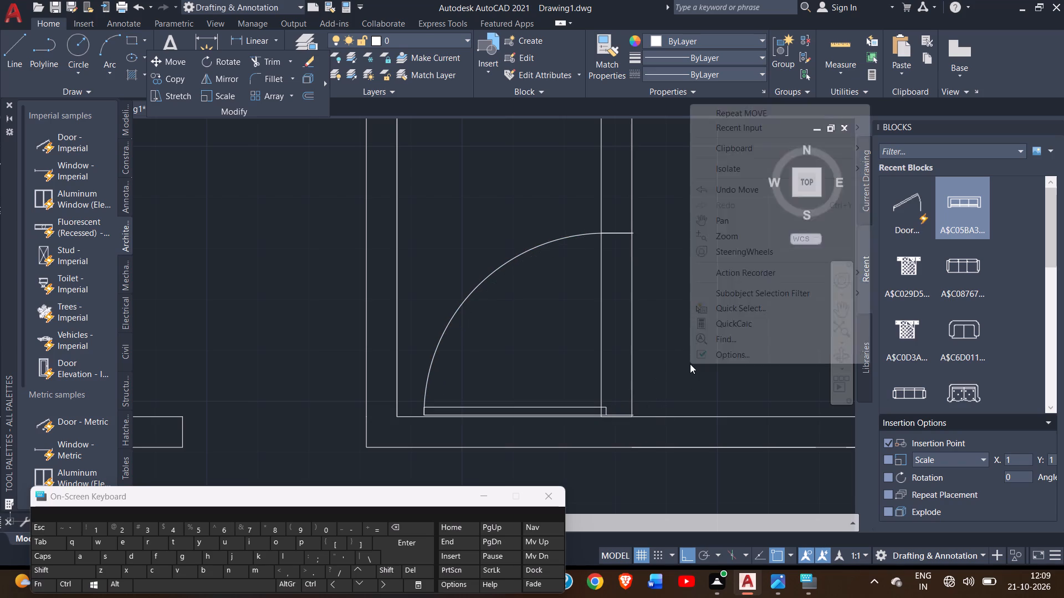
left_click(666, 255)
left_click(672, 264)
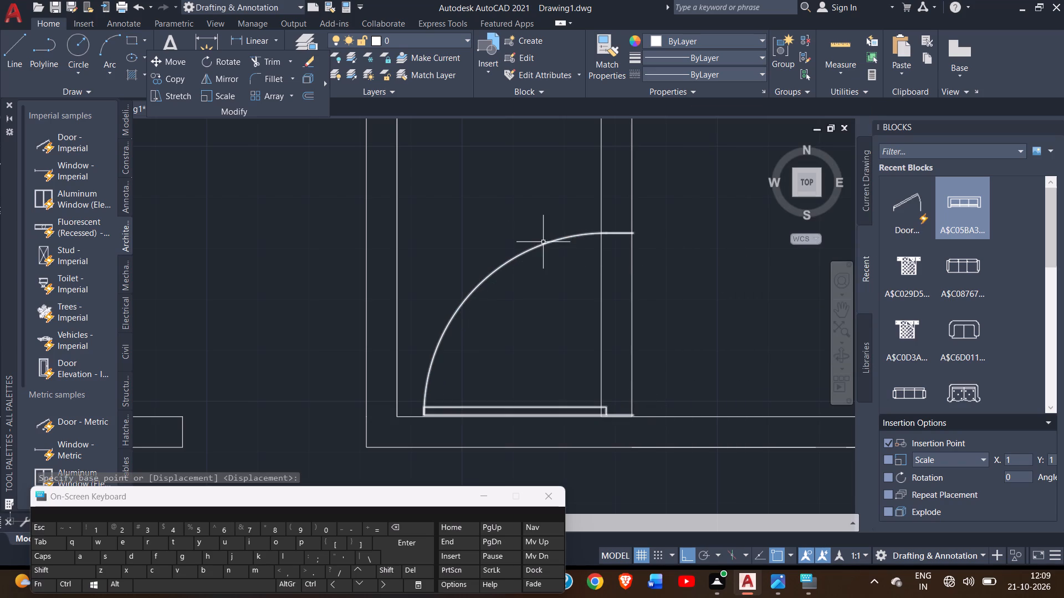
Move the door block by its lower jamb endpoint exactly onto the corner where the partition's east face meets the south wall.
left_click(544, 244)
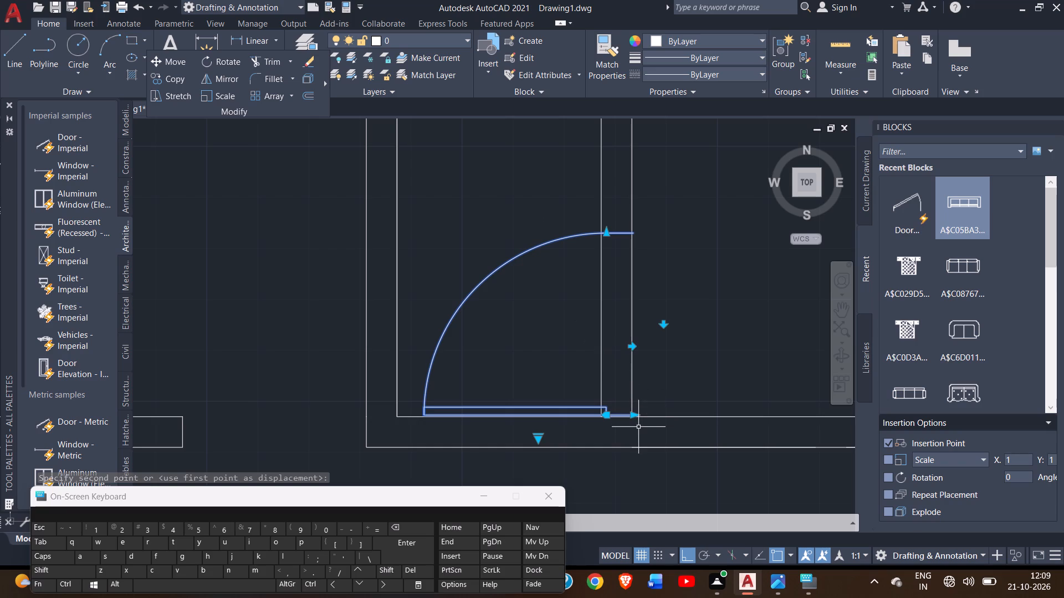
scroll(638, 427, "up", 2, "ctrl")
scroll(638, 427, "right", 1)
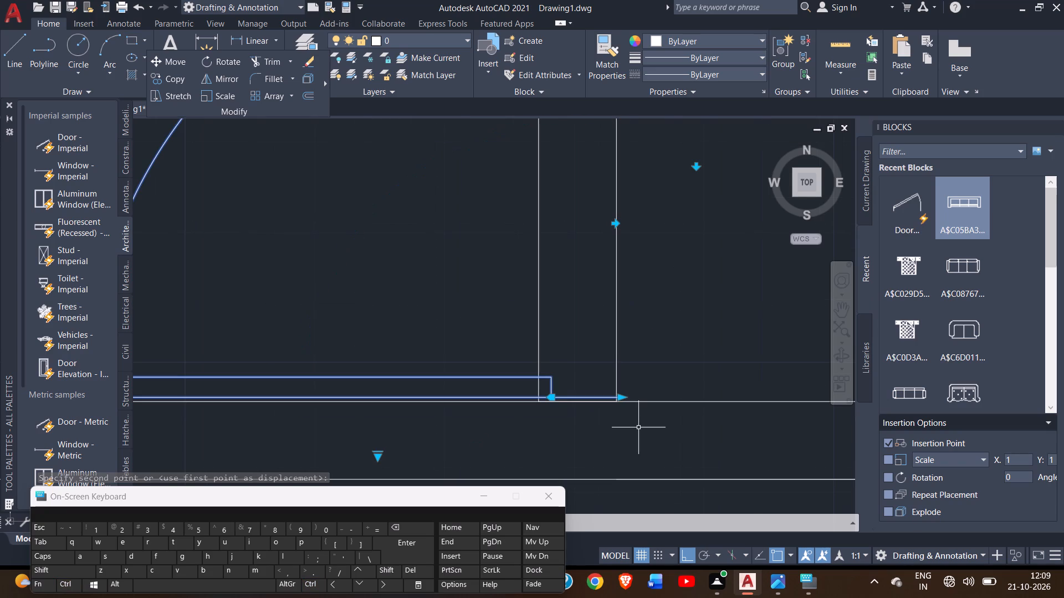
scroll(638, 427, "right", 2)
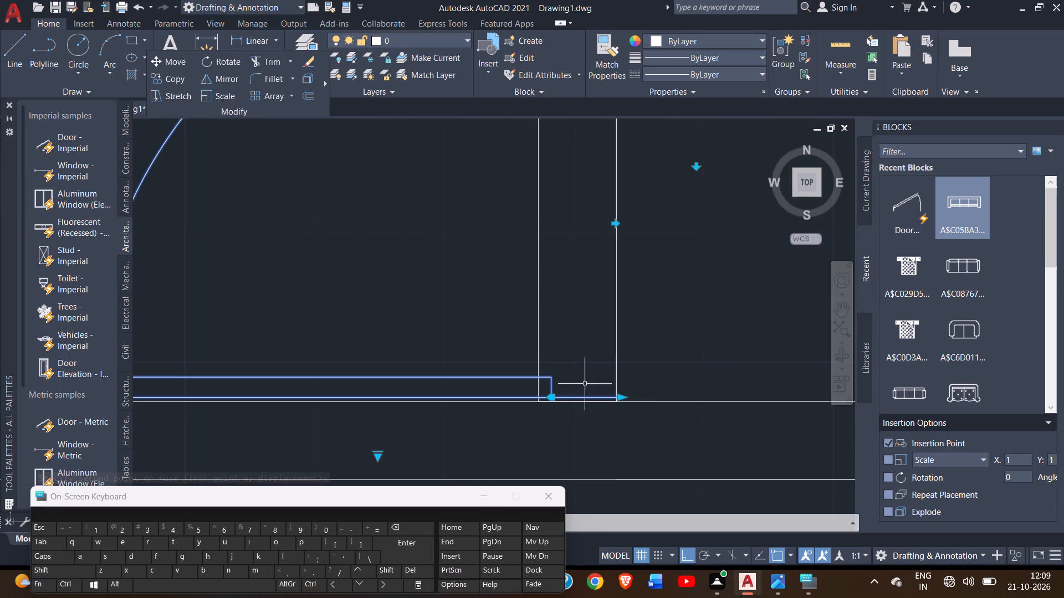
left_click(176, 61)
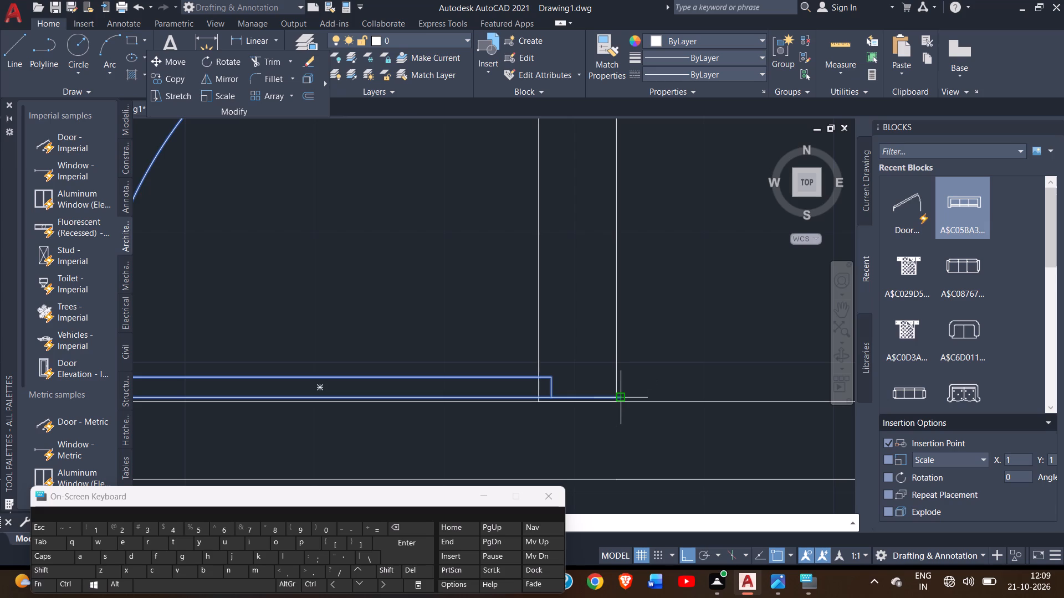
left_click_drag(620, 395, 615, 403)
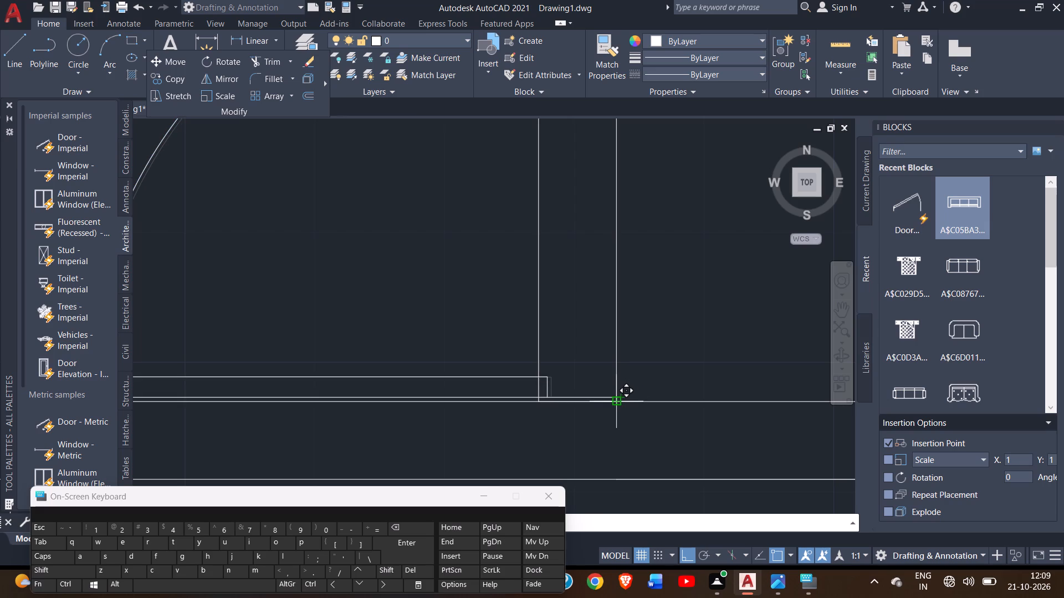
left_click_drag(615, 403, 616, 403)
left_click(616, 403)
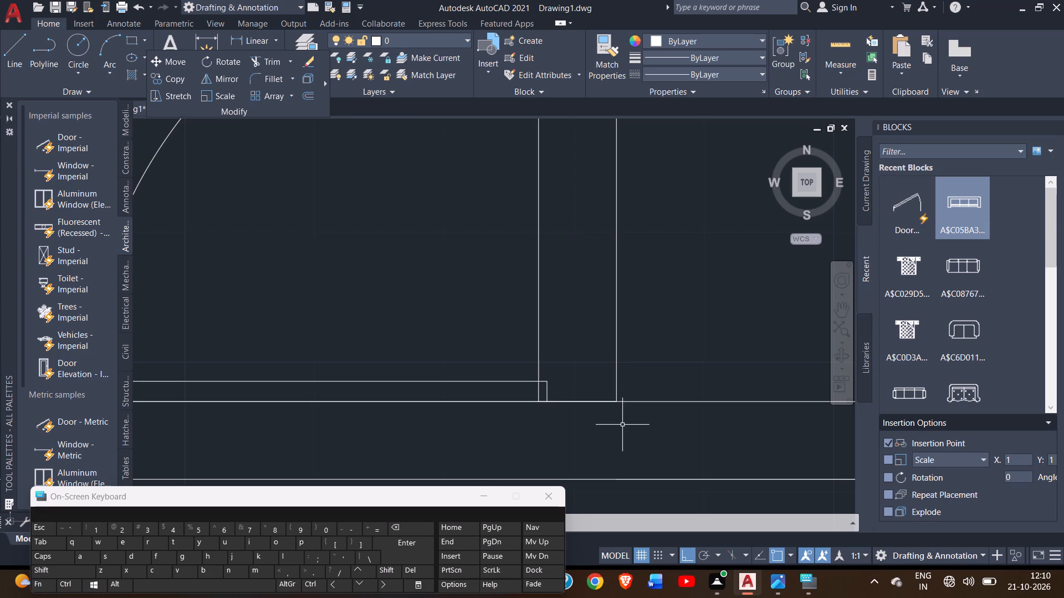
Trim both partition lines across the door opening between the upper jamb and the south wall.
scroll(622, 425, "down", 3, "ctrl")
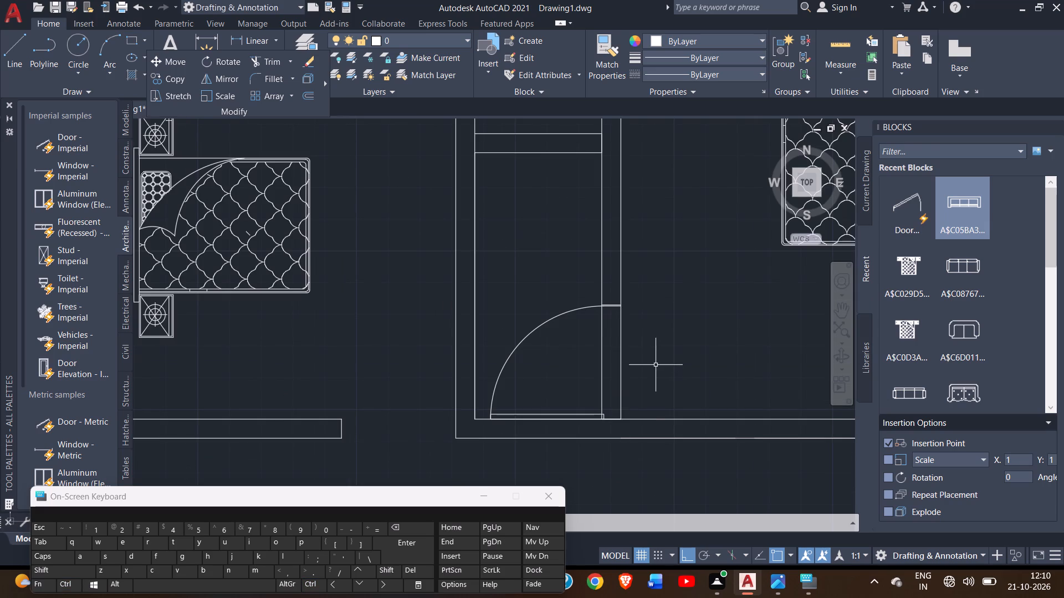
right_click(656, 362)
left_click(642, 286)
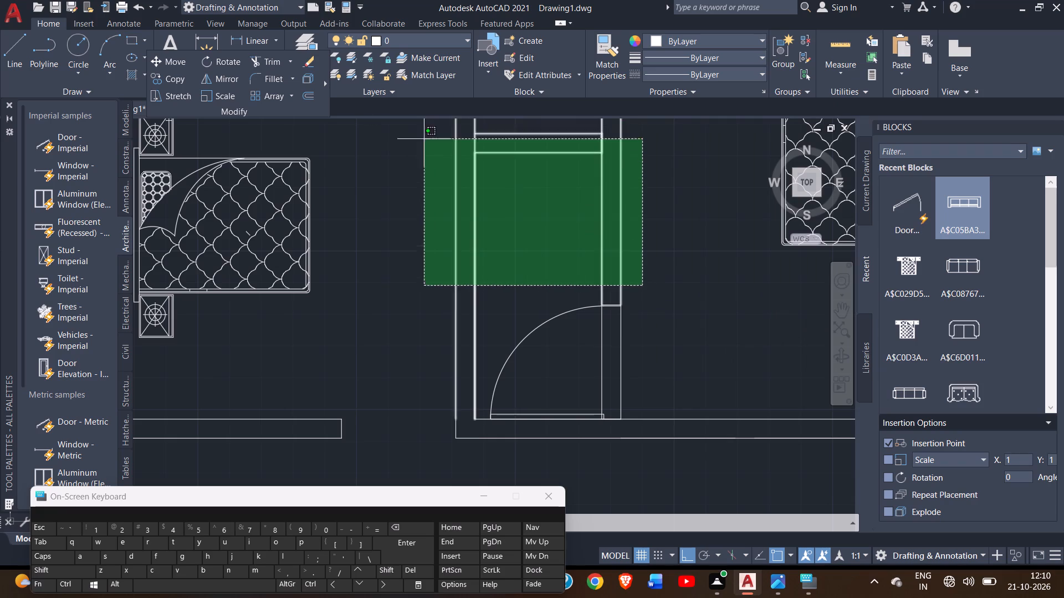
left_click(658, 202)
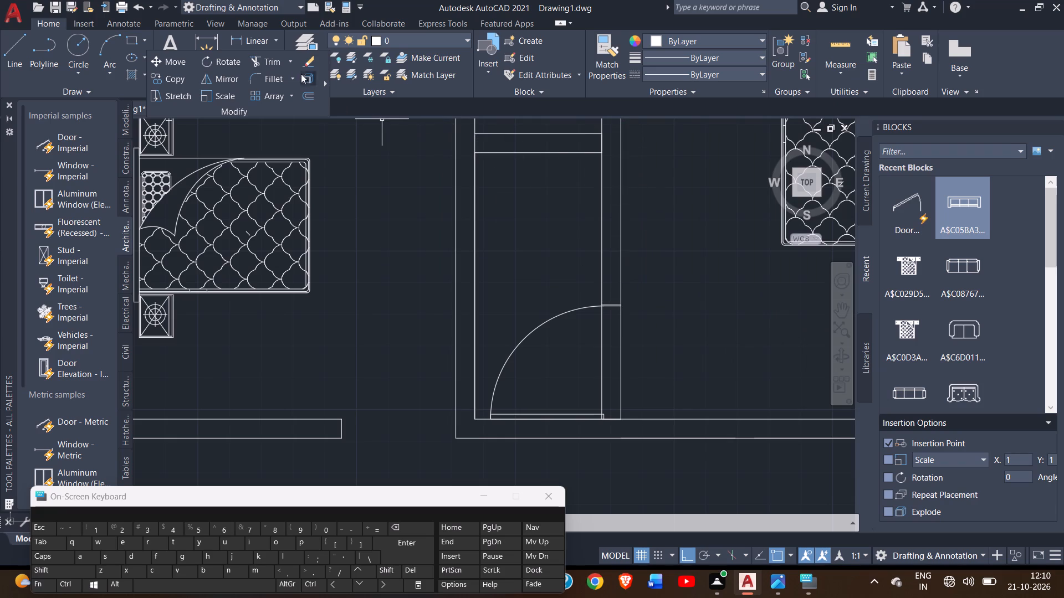
left_click(279, 62)
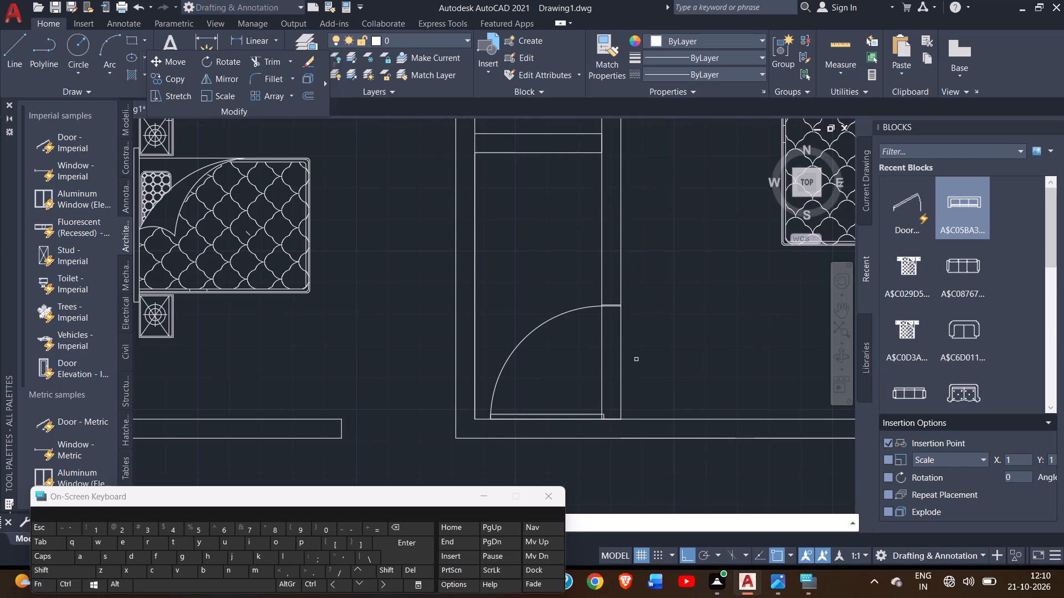
left_click_drag(636, 359, 591, 350)
left_click(591, 350)
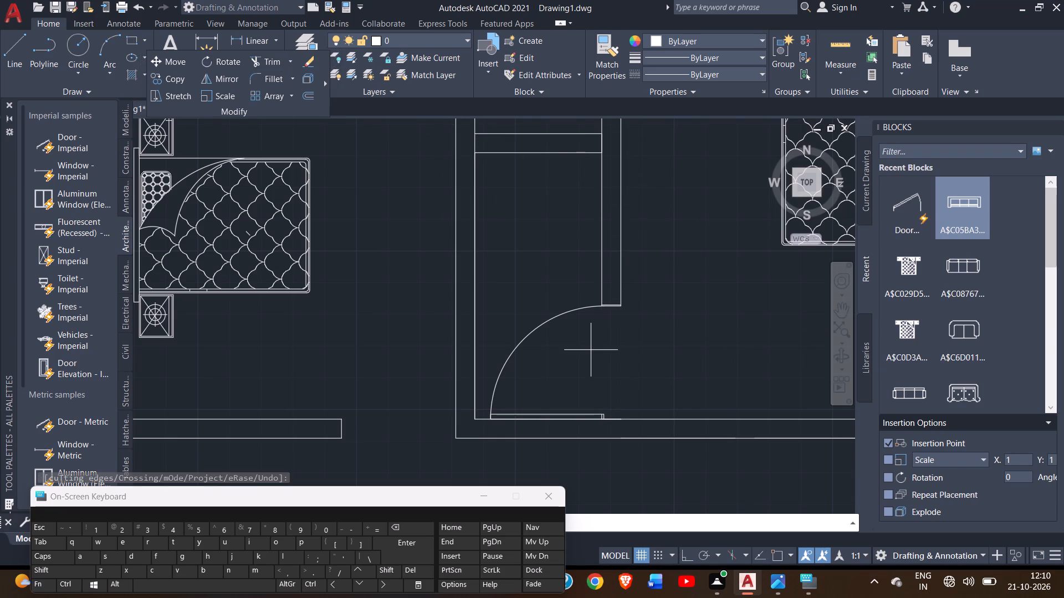
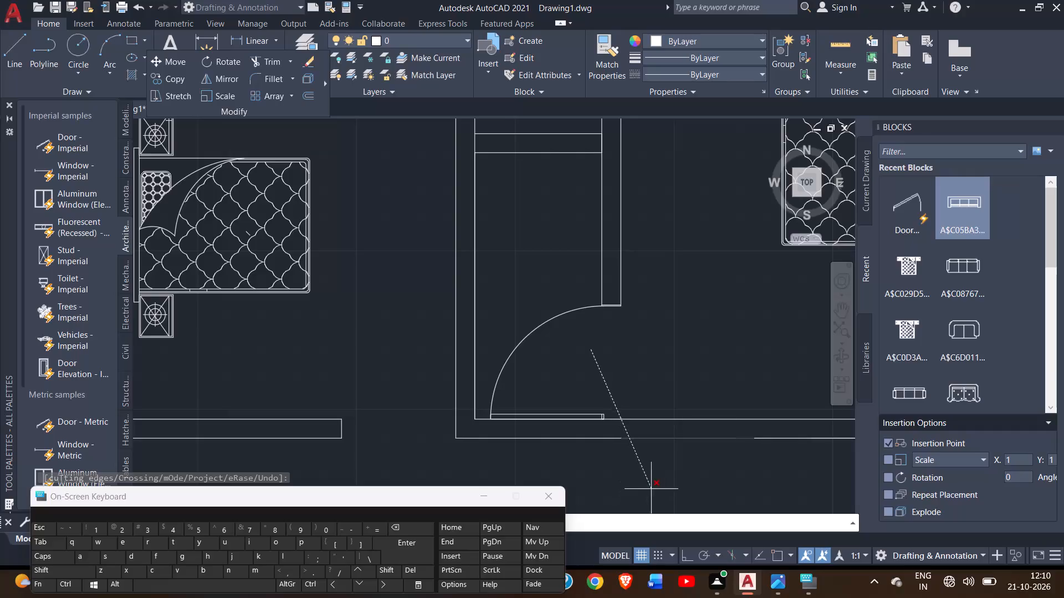
Draw a vertical line from the toilet door's upper jamb corner down the partition's east face to the south wall's outer face.
right_click(642, 383)
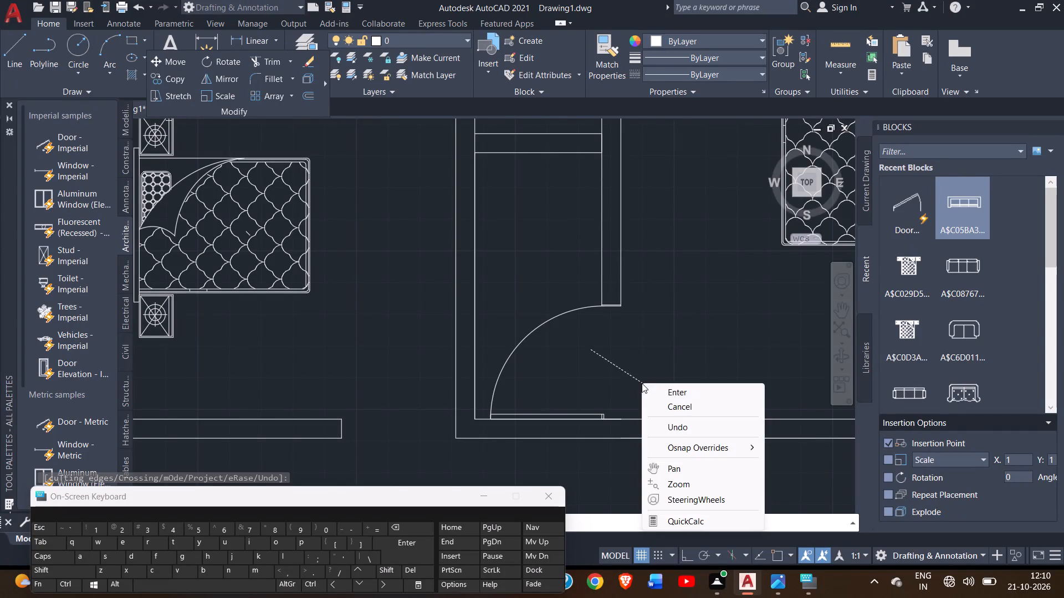
left_click(654, 388)
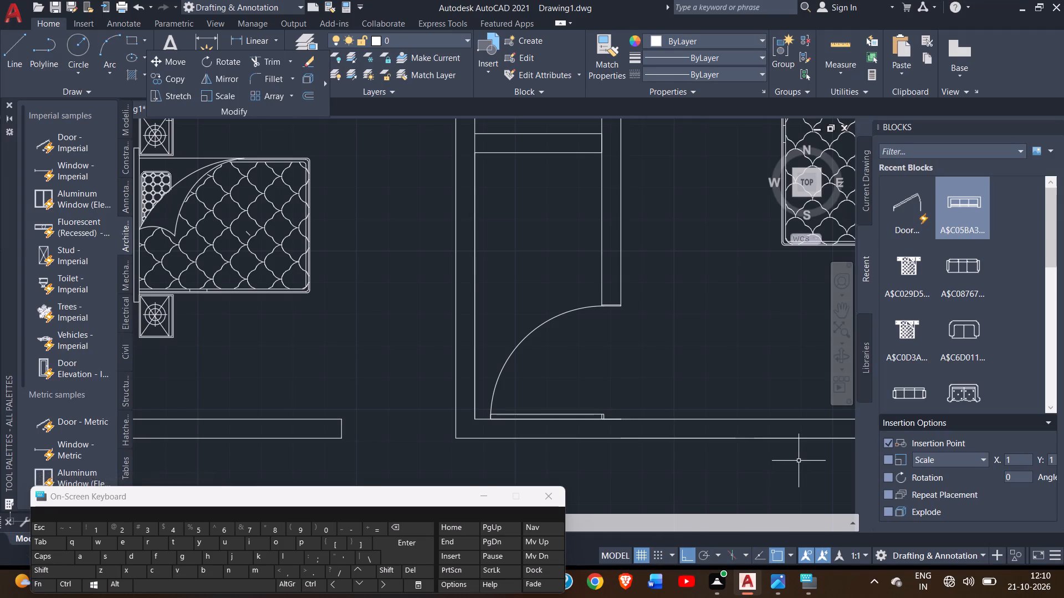
scroll(649, 301, "down", 3, "ctrl")
scroll(649, 301, "up", 2, "ctrl")
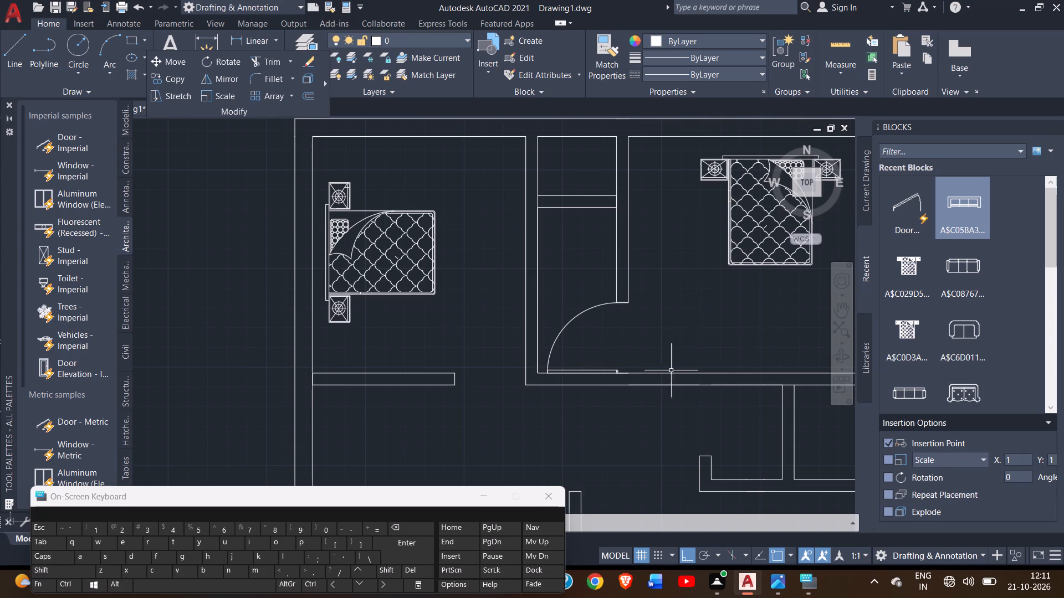
left_click(8, 60)
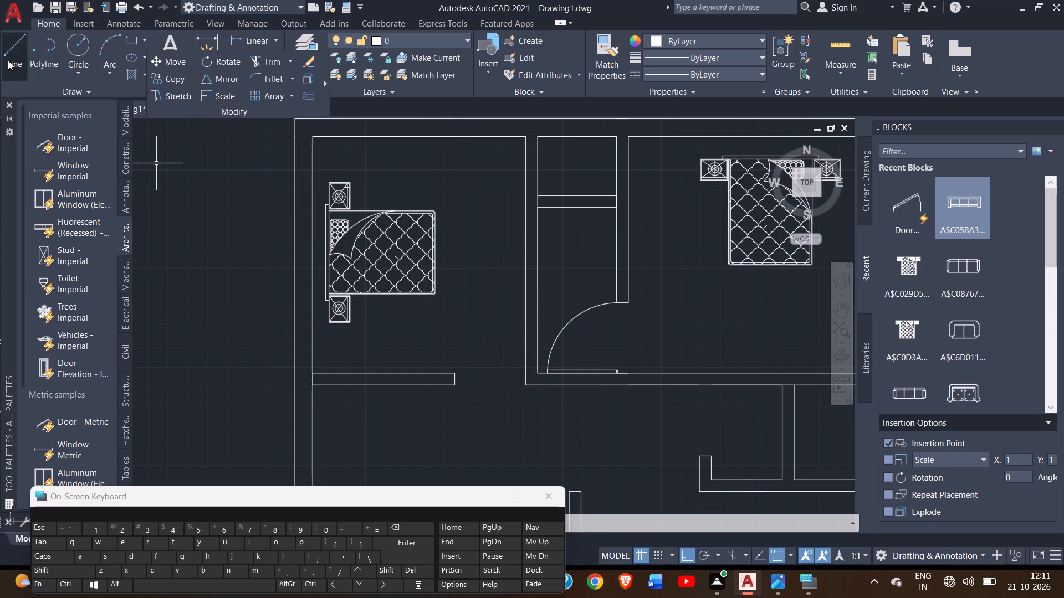
left_click(628, 305)
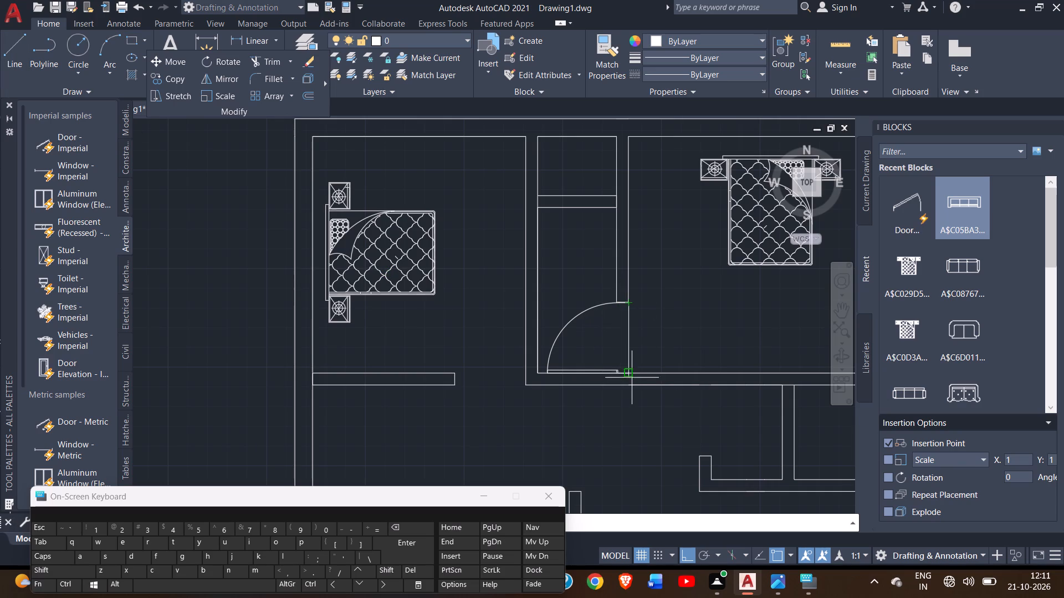
left_click_drag(632, 376, 632, 388)
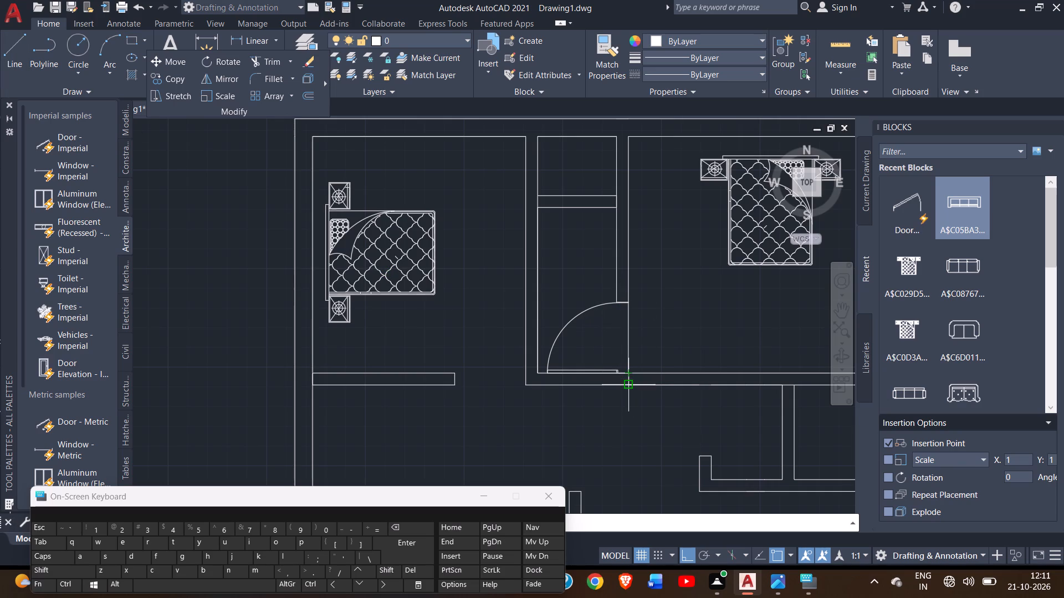
left_click_drag(632, 388, 632, 389)
left_click(632, 389)
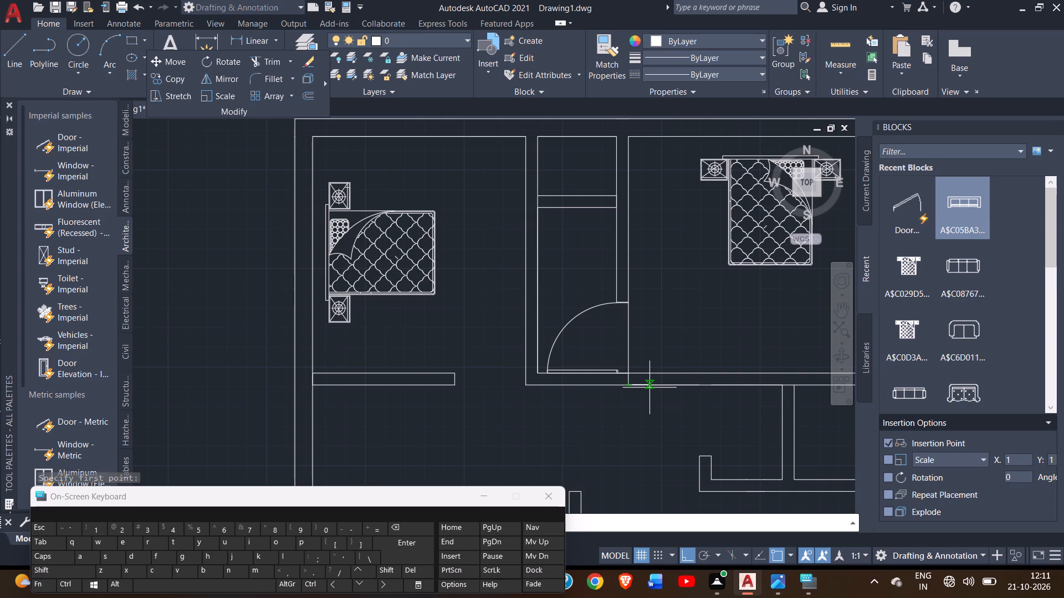
right_click(649, 388)
left_click(667, 396)
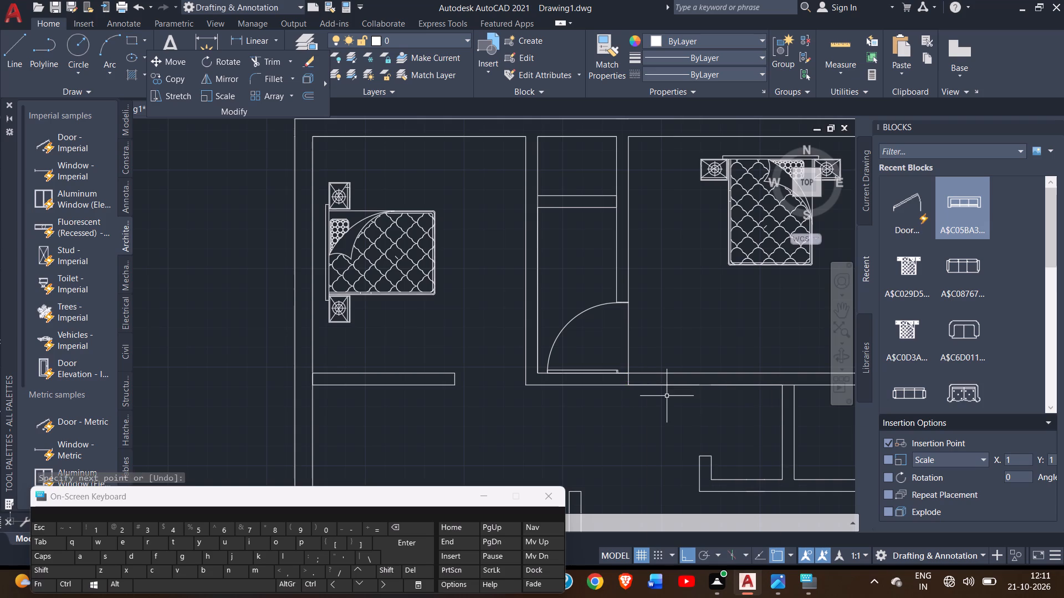
Draw a 3' line east along the south wall's outer face from the lower end of that vertical line.
left_click_drag(10, 60, 454, 307)
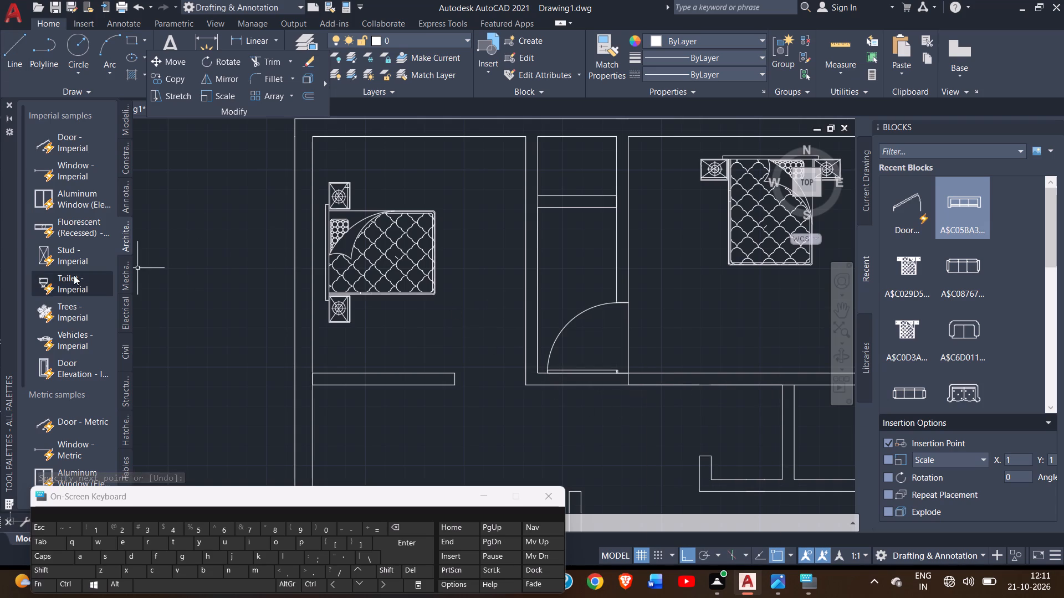
left_click(6, 74)
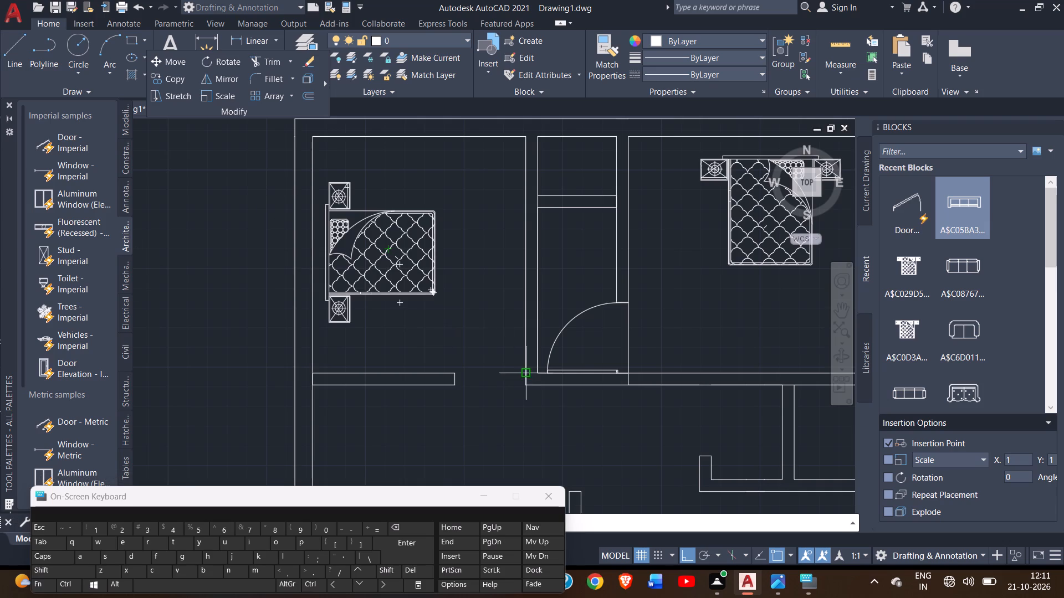
left_click(629, 388)
type("3'")
key("Return")
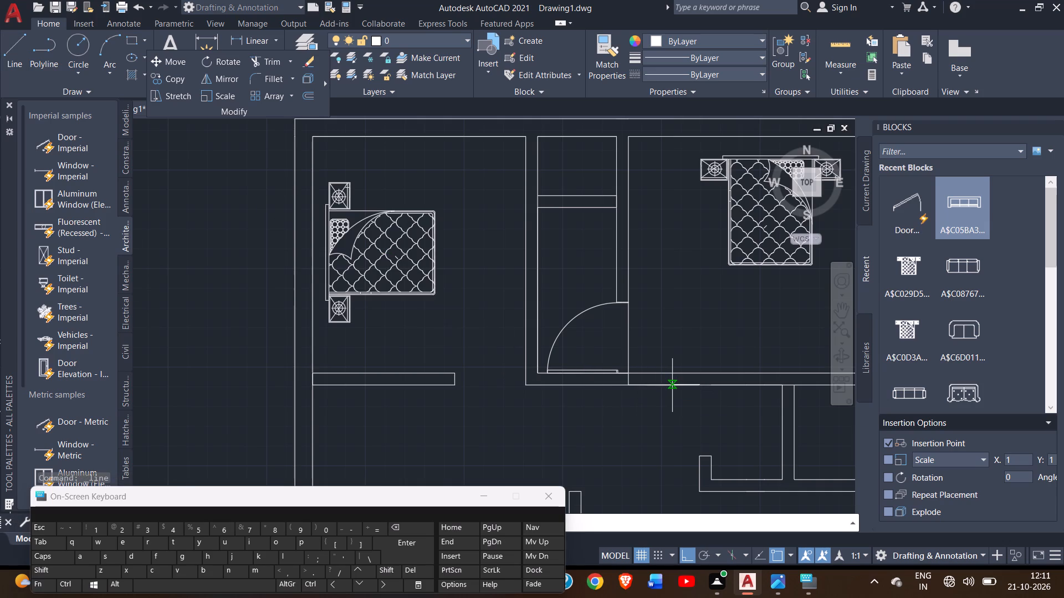
right_click(700, 374)
left_click(723, 378)
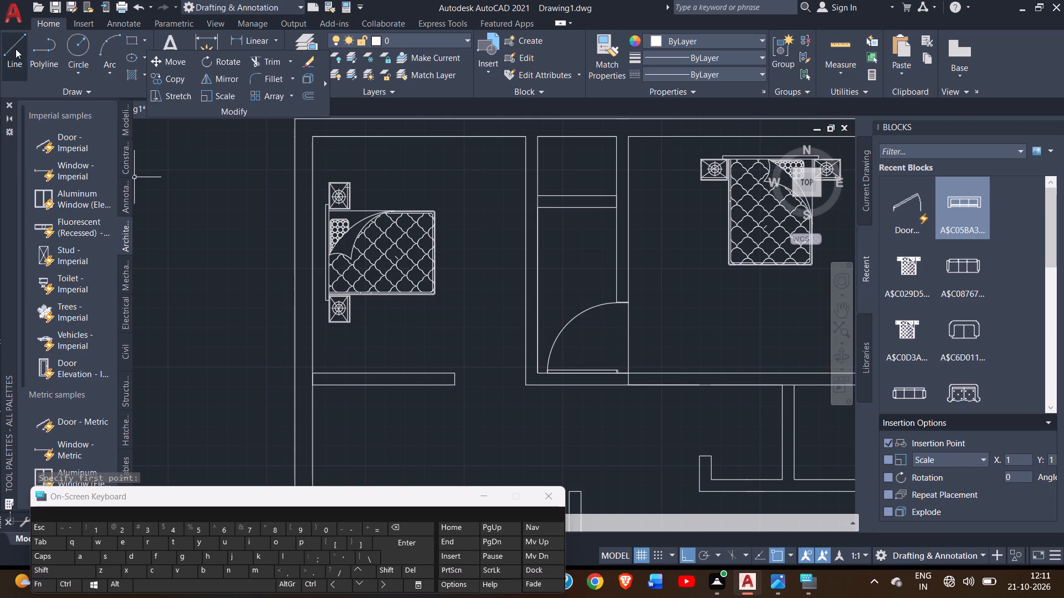
Draw a short jamb line across the south wall's thickness at the east end of the 3' line.
left_click_drag(16, 50, 529, 272)
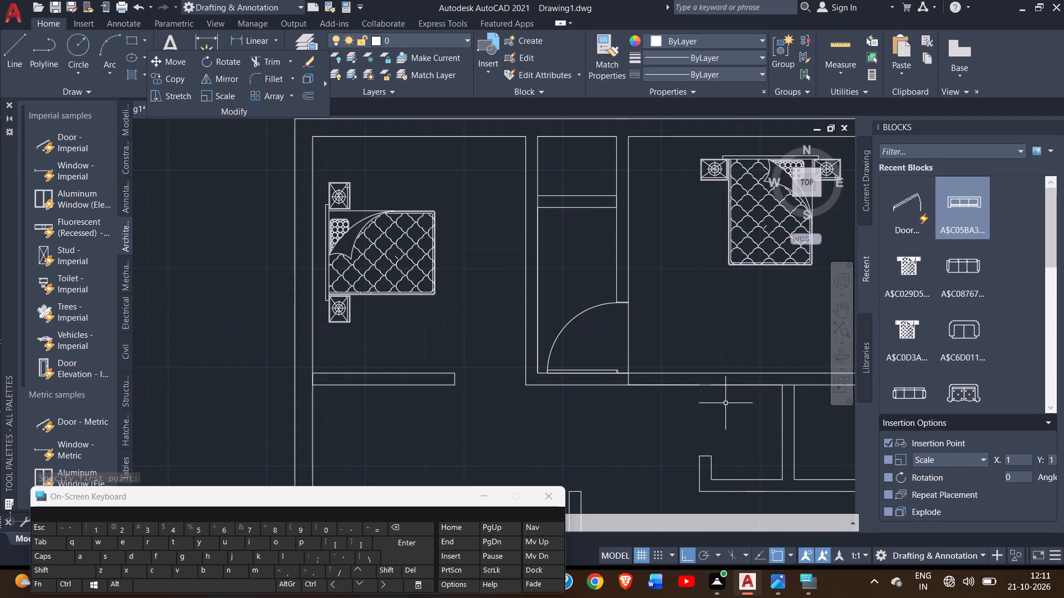
left_click(17, 64)
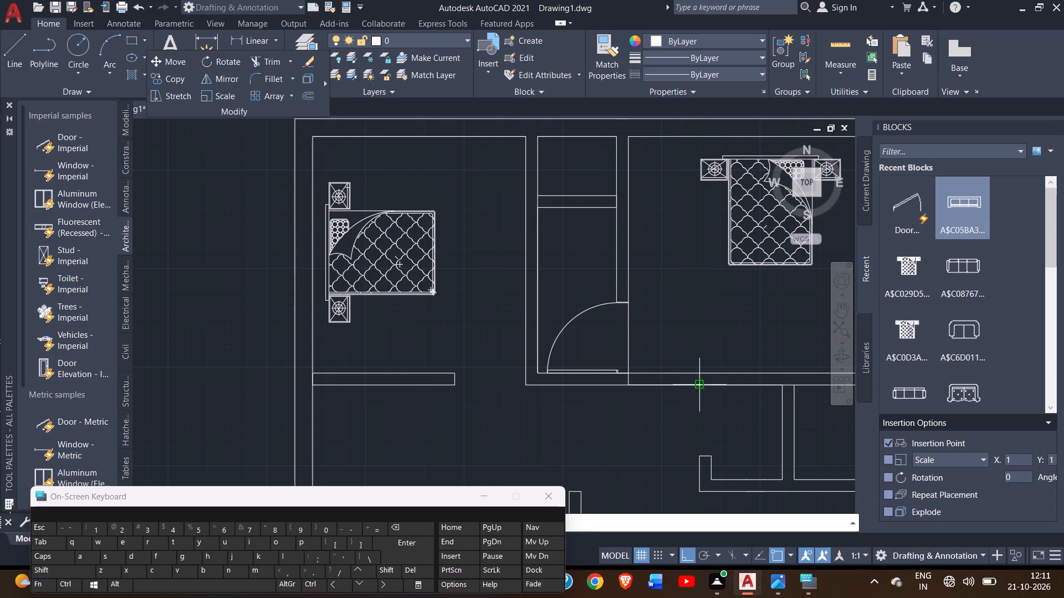
left_click_drag(700, 388, 700, 370)
left_click(700, 370)
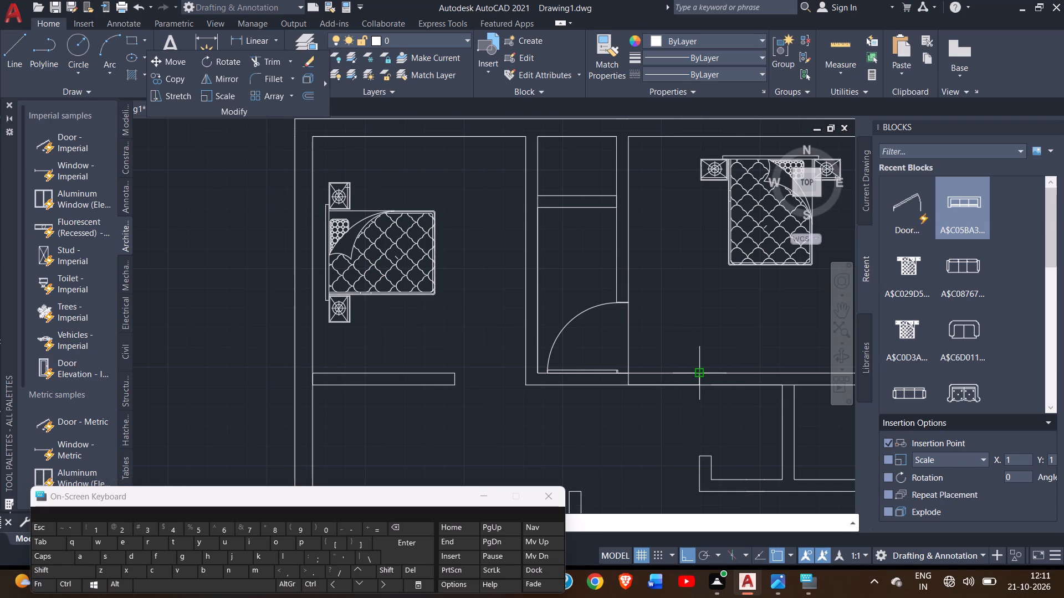
right_click(700, 370)
left_click(710, 372)
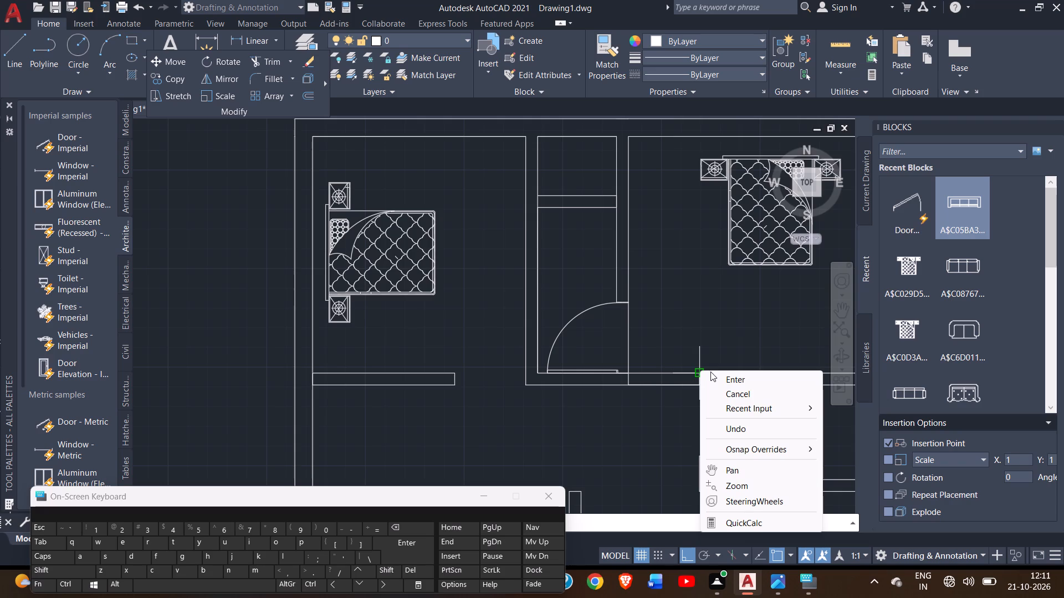
left_click(722, 380)
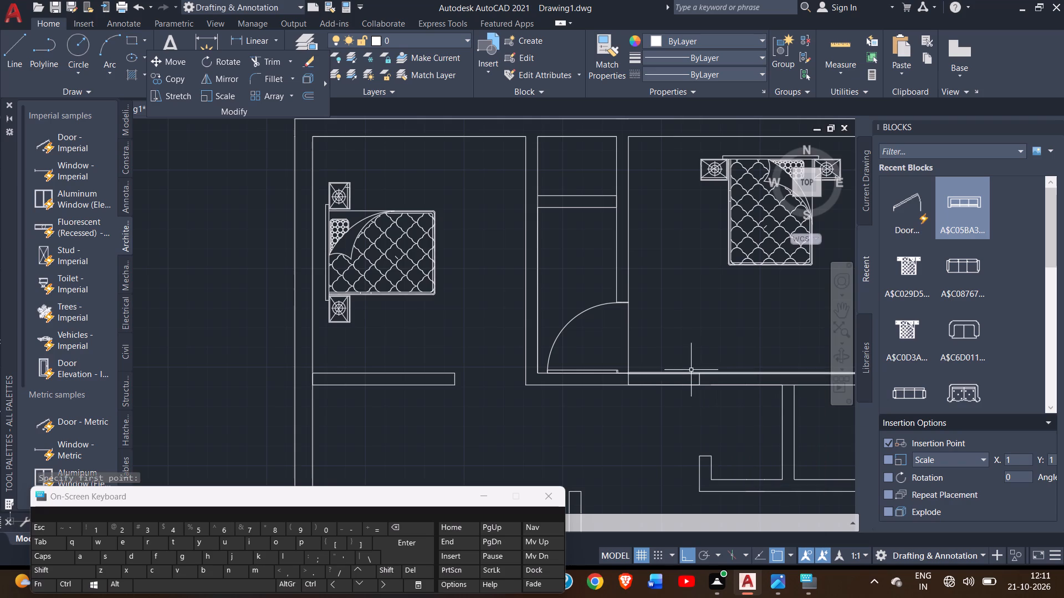
Trim both south wall lines between the two jamb lines to open the 3' doorway into the east bedroom.
scroll(691, 369, "up", 2, "ctrl")
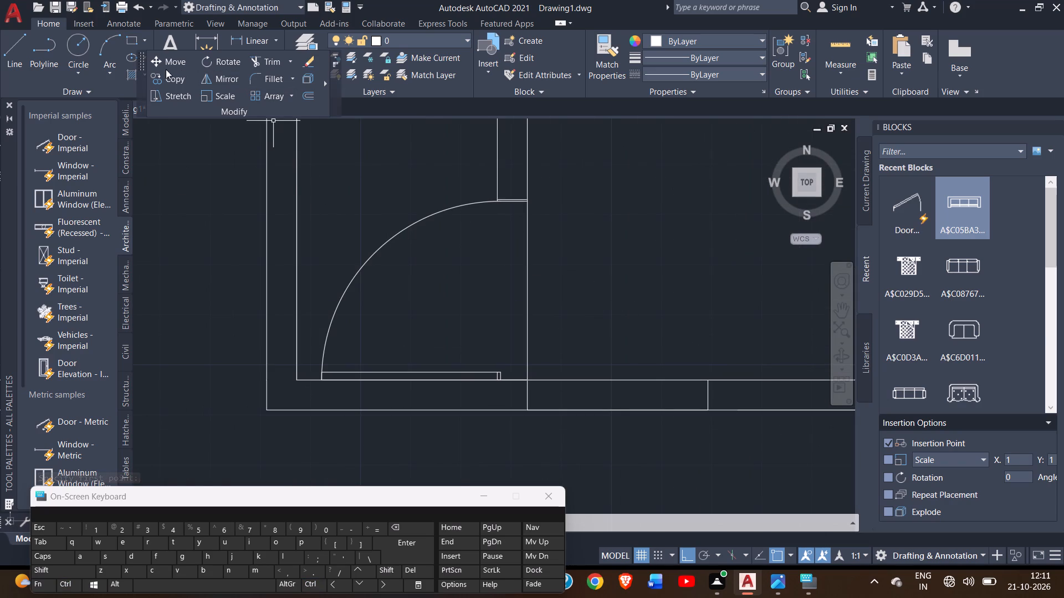
left_click(265, 60)
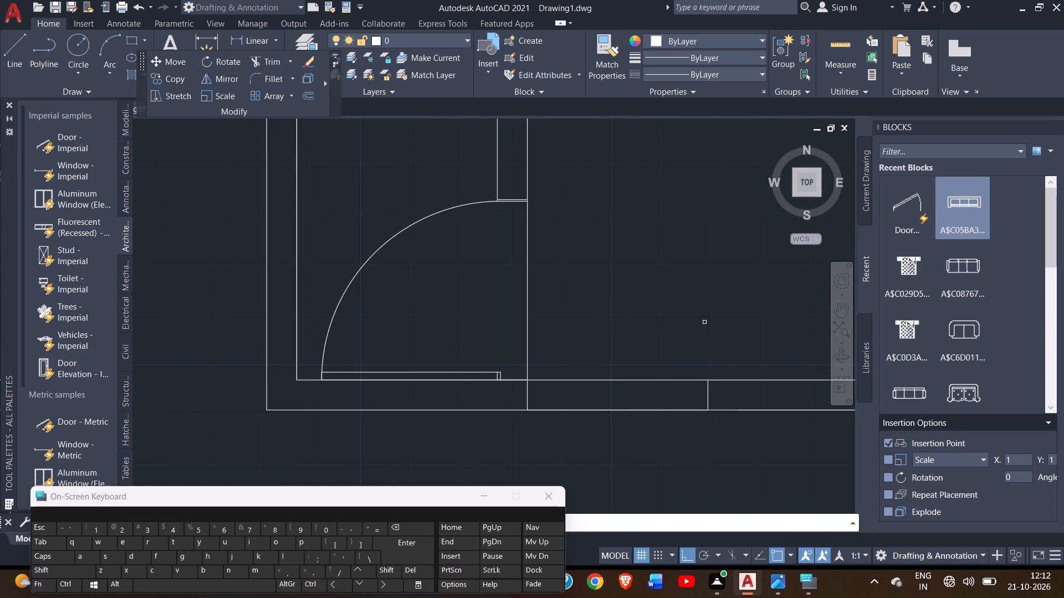
left_click_drag(665, 336, 653, 454)
left_click(653, 454)
scroll(653, 454, "down", 1, "ctrl")
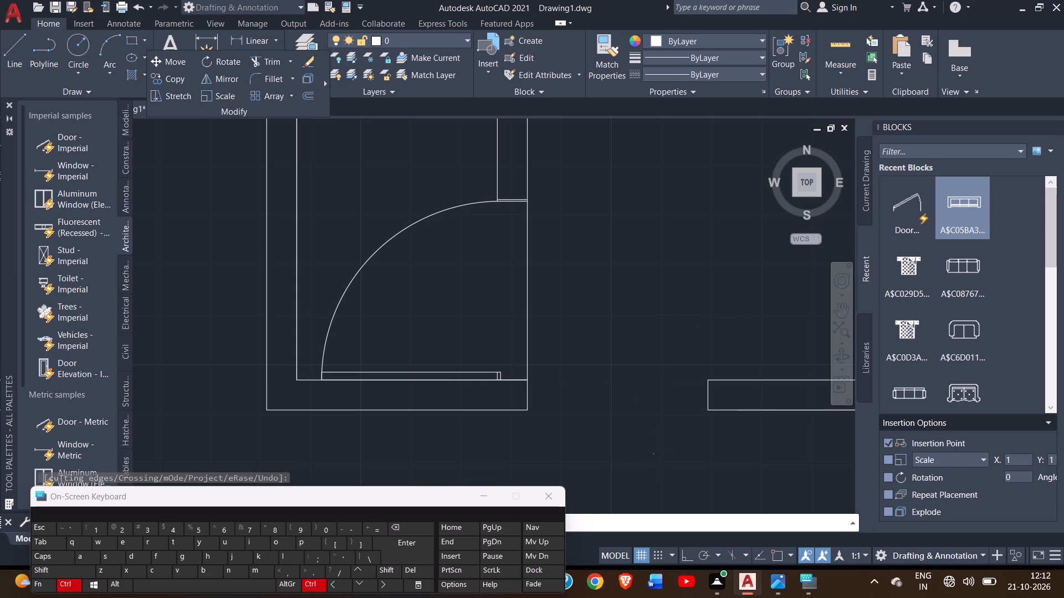
scroll(653, 454, "down", 1, "ctrl")
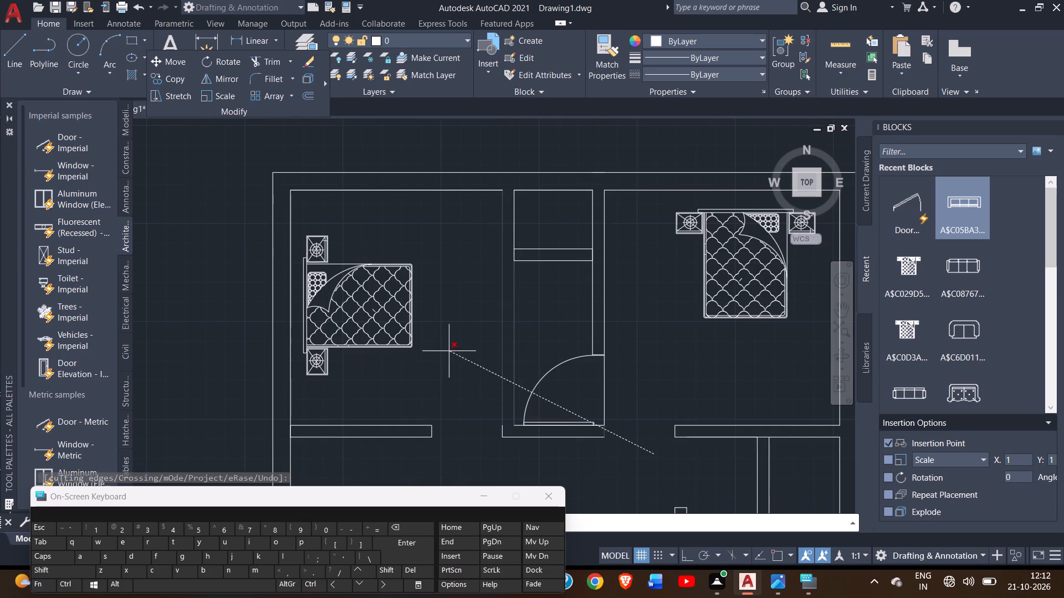
left_click(623, 483)
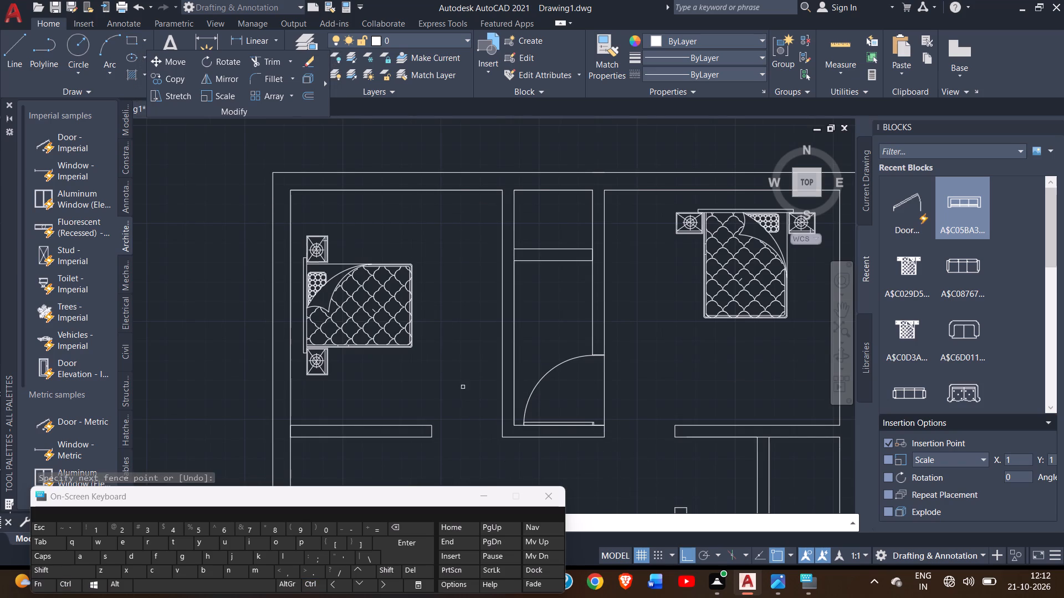
right_click(459, 350)
left_click(465, 356)
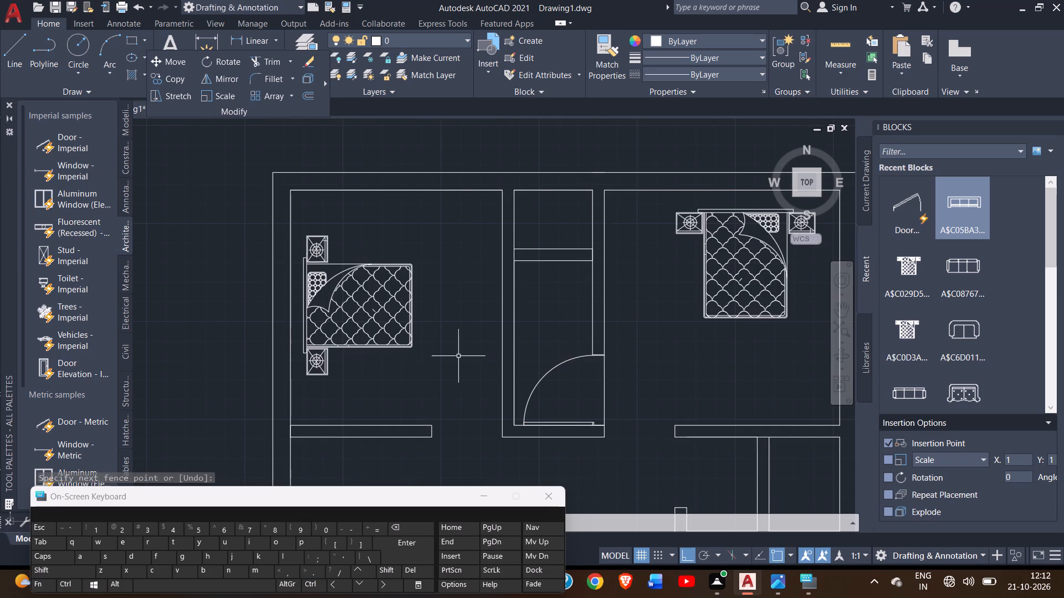
Start moving the spare door block with the upright leaf from outside the plan's west wall.
left_click(844, 307)
left_click_drag(245, 266, 470, 239)
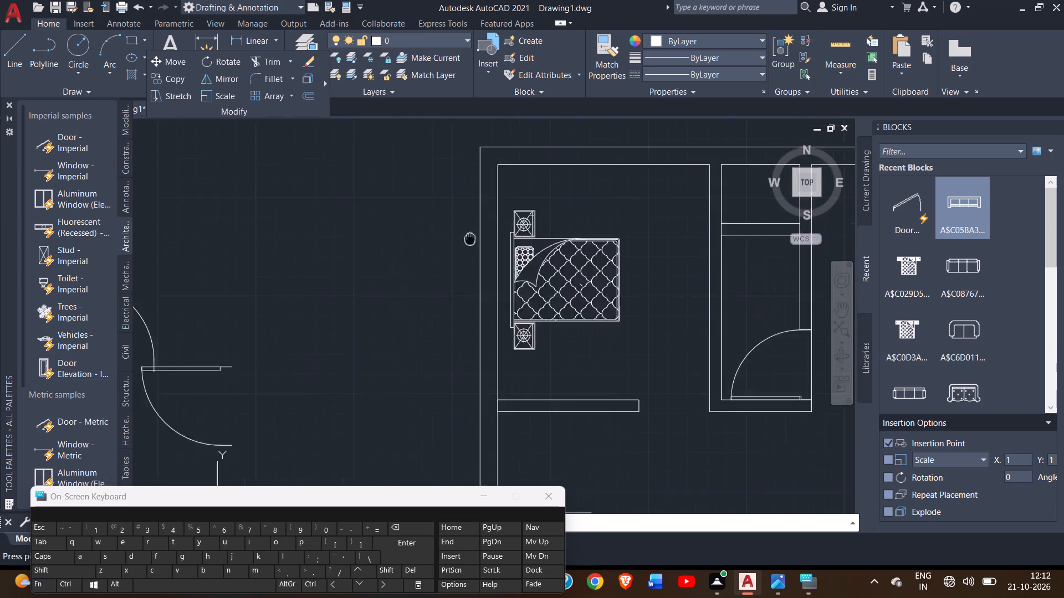
left_click_drag(470, 239, 302, 172)
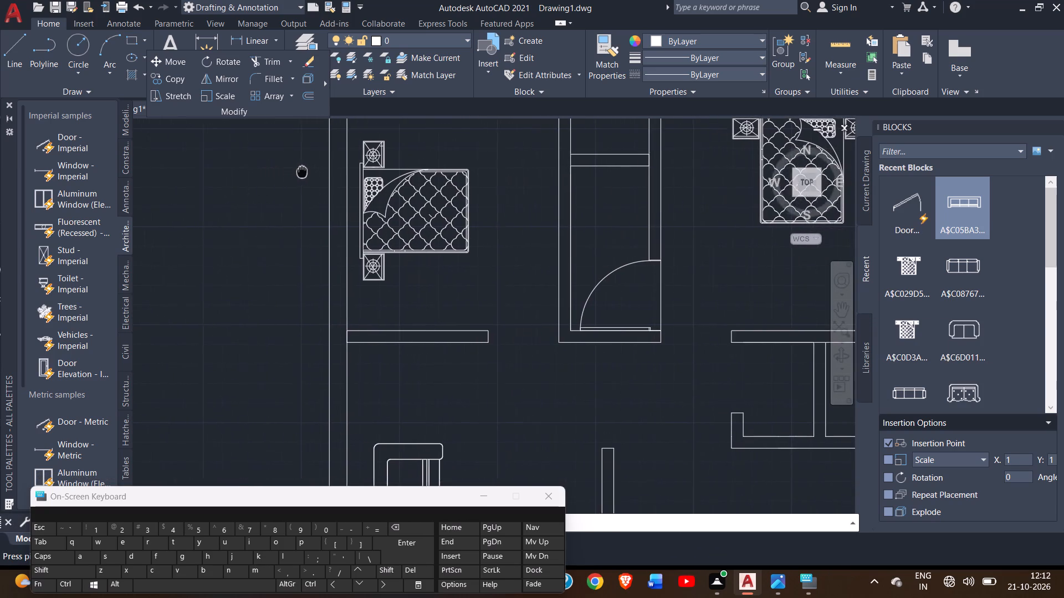
left_click_drag(302, 172, 539, 209)
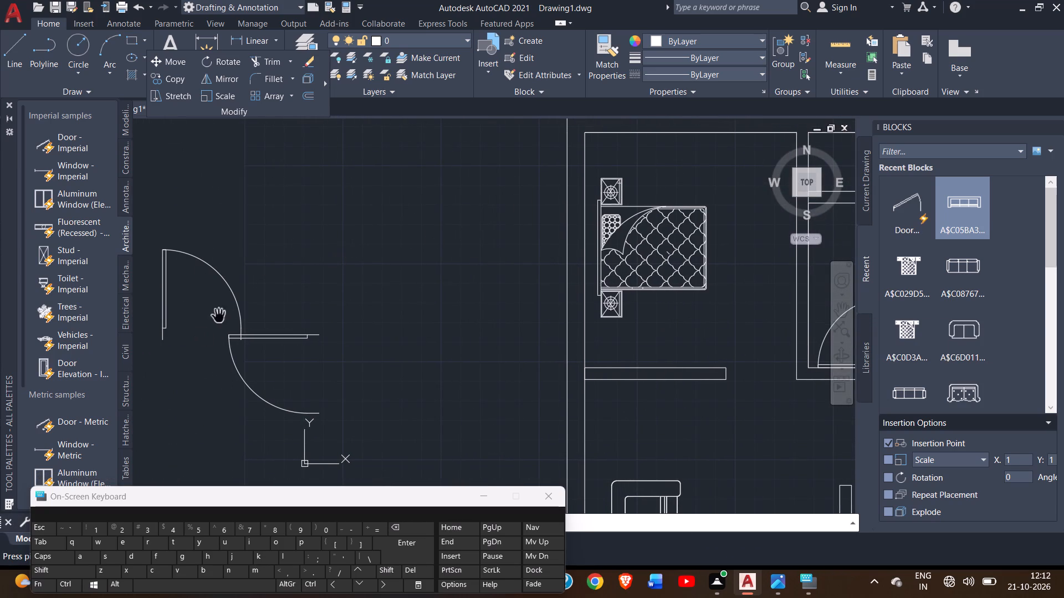
right_click(259, 262)
left_click(275, 271)
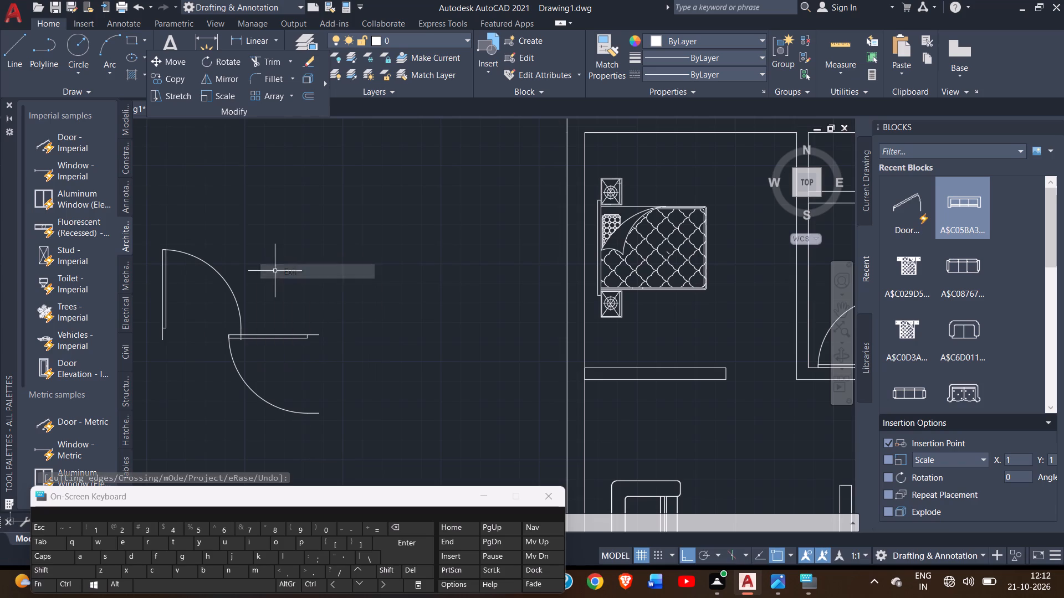
left_click(228, 283)
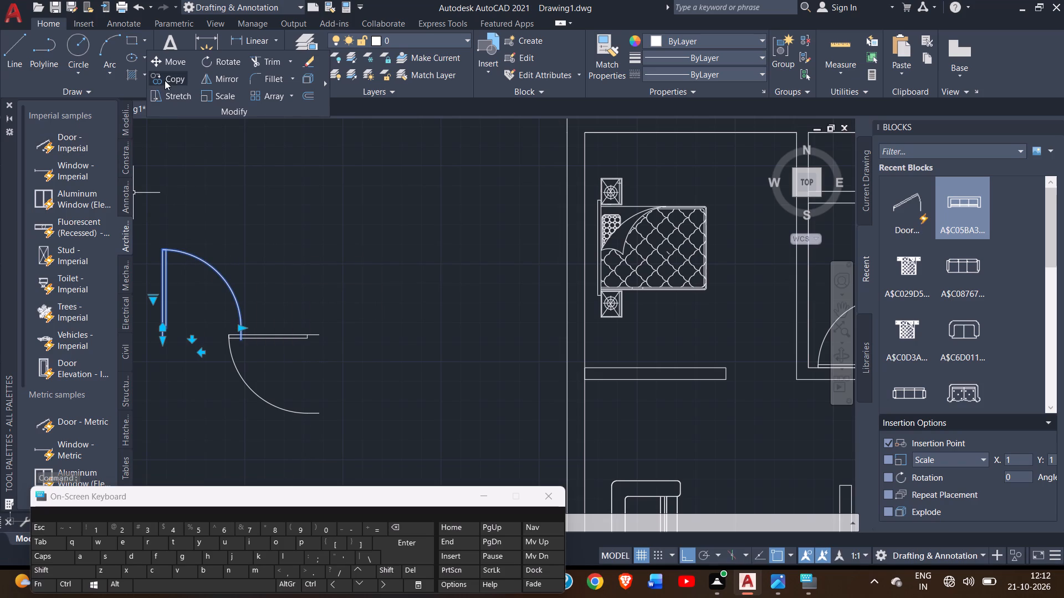
left_click(165, 63)
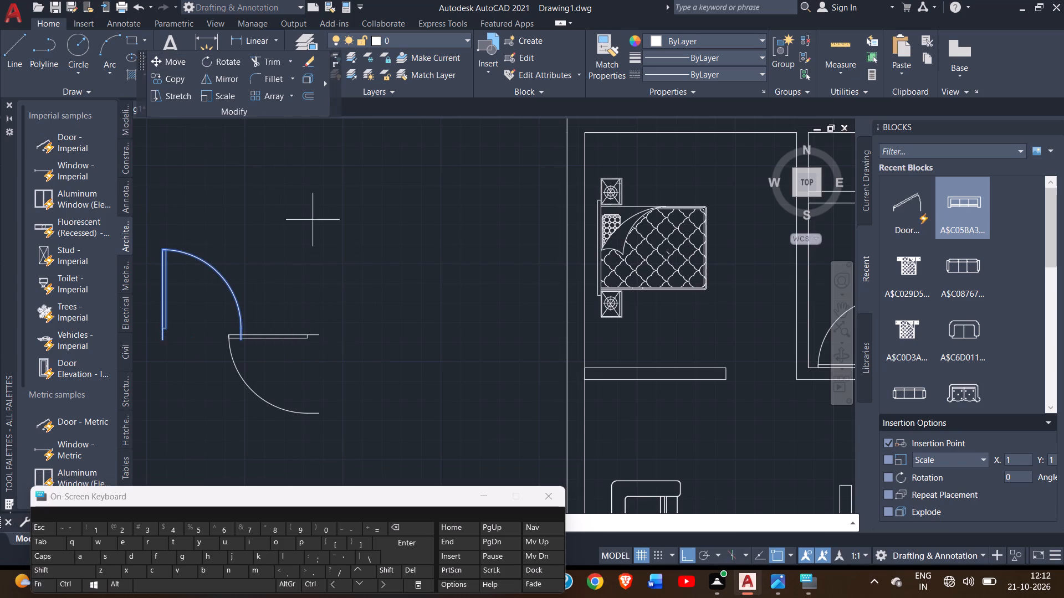
scroll(316, 226, "down", 1, "ctrl")
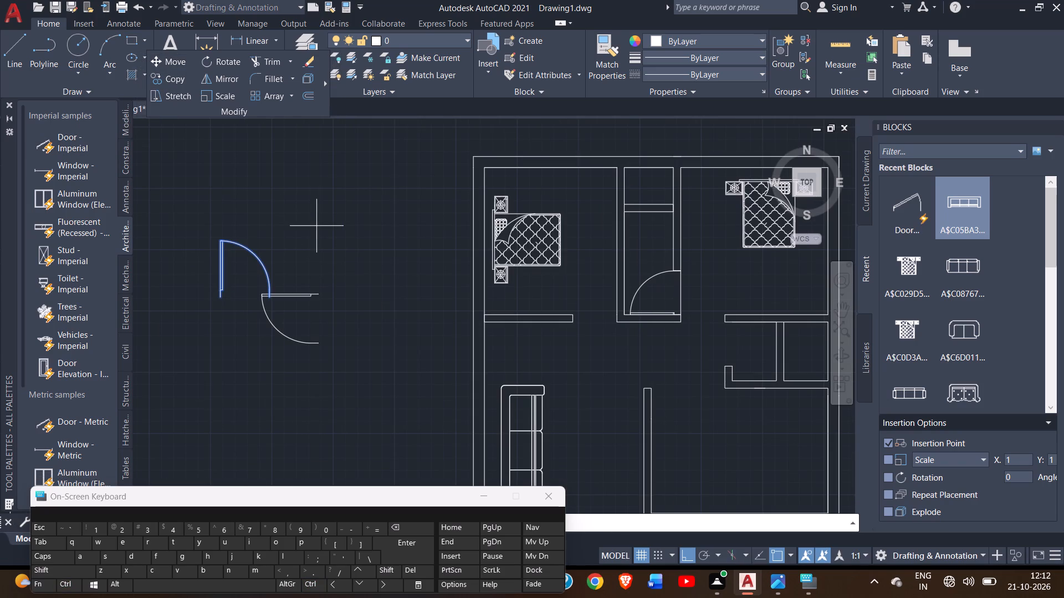
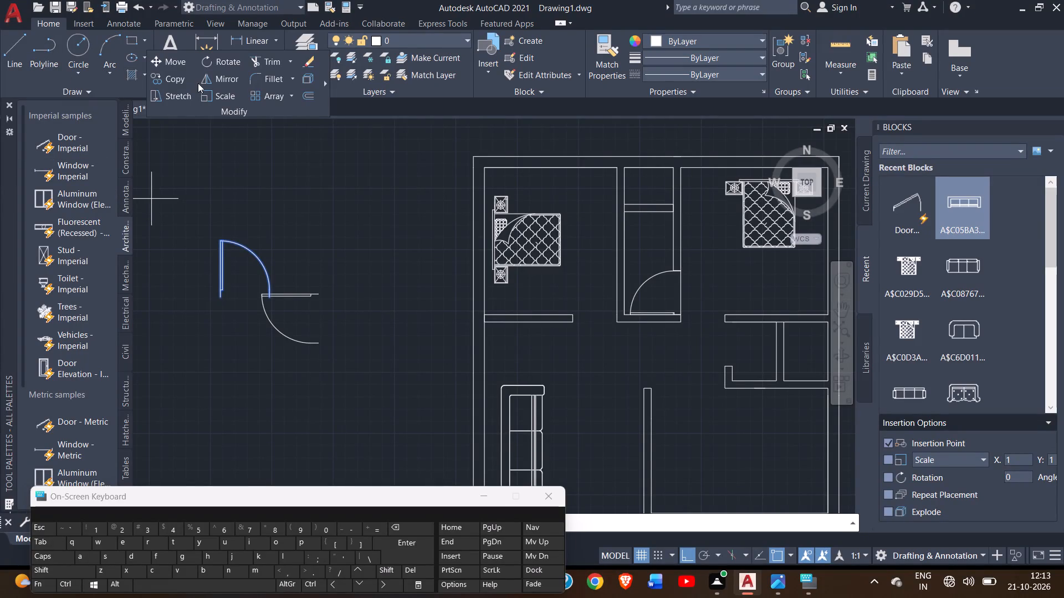
Move the spare door block with the upright leaf from its lower hinge corner to the west jamb of the east bedroom's south doorway.
left_click(173, 64)
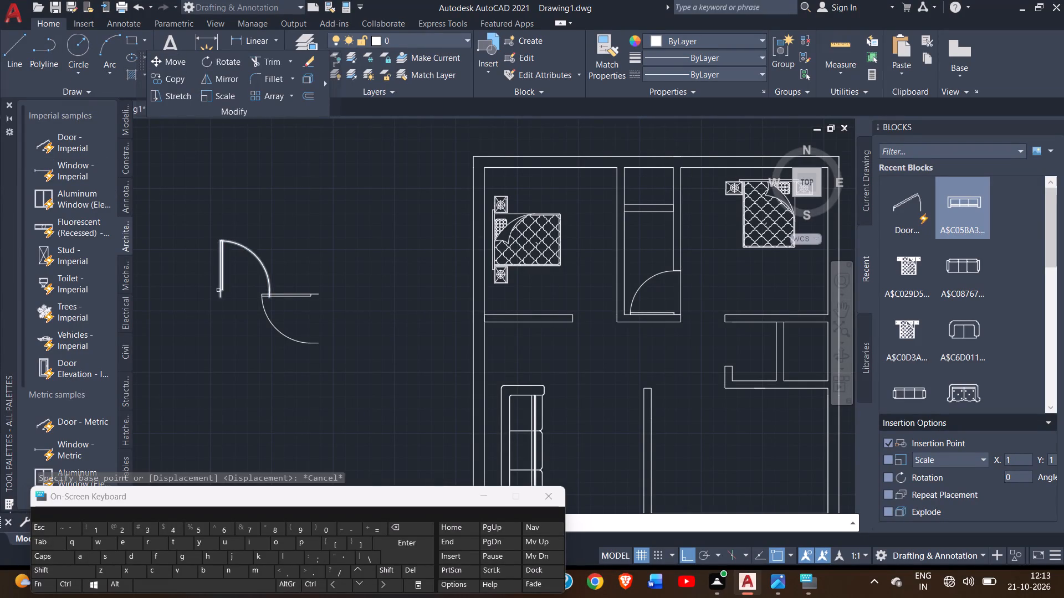
left_click(223, 280)
right_click(223, 280)
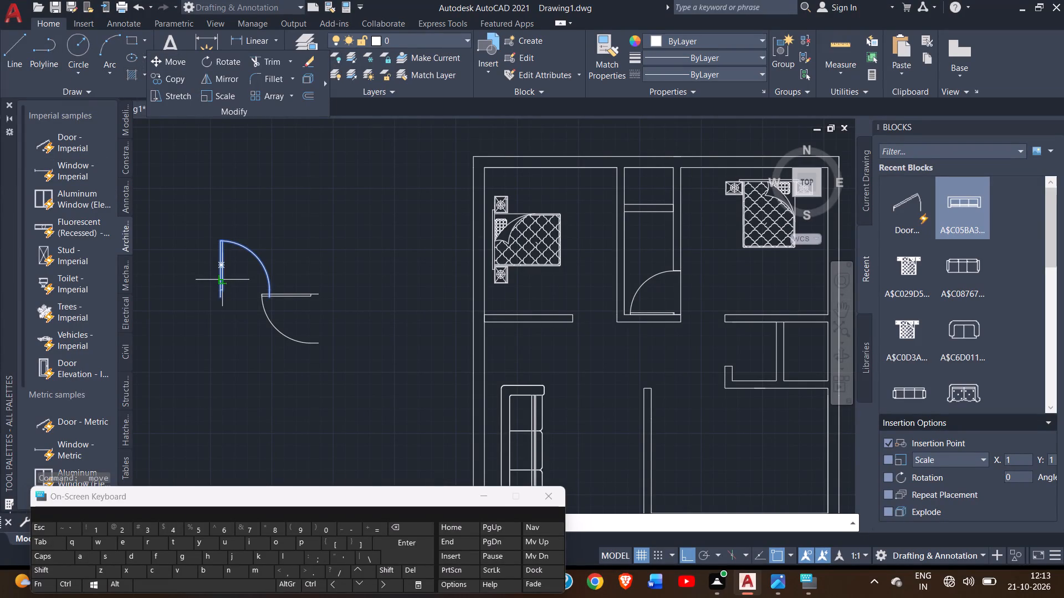
left_click_drag(219, 298, 401, 304)
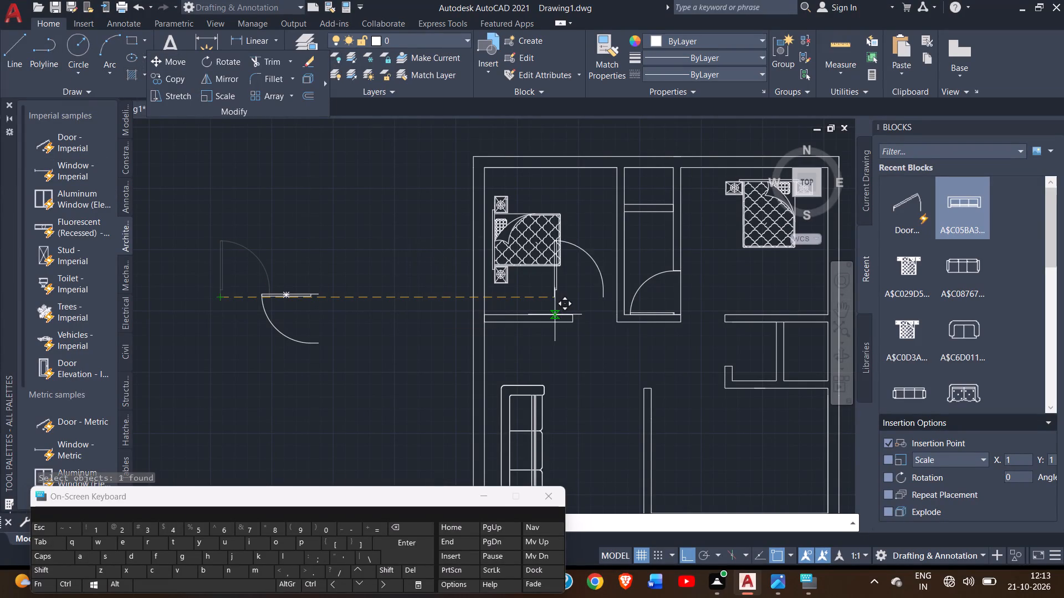
left_click(683, 327)
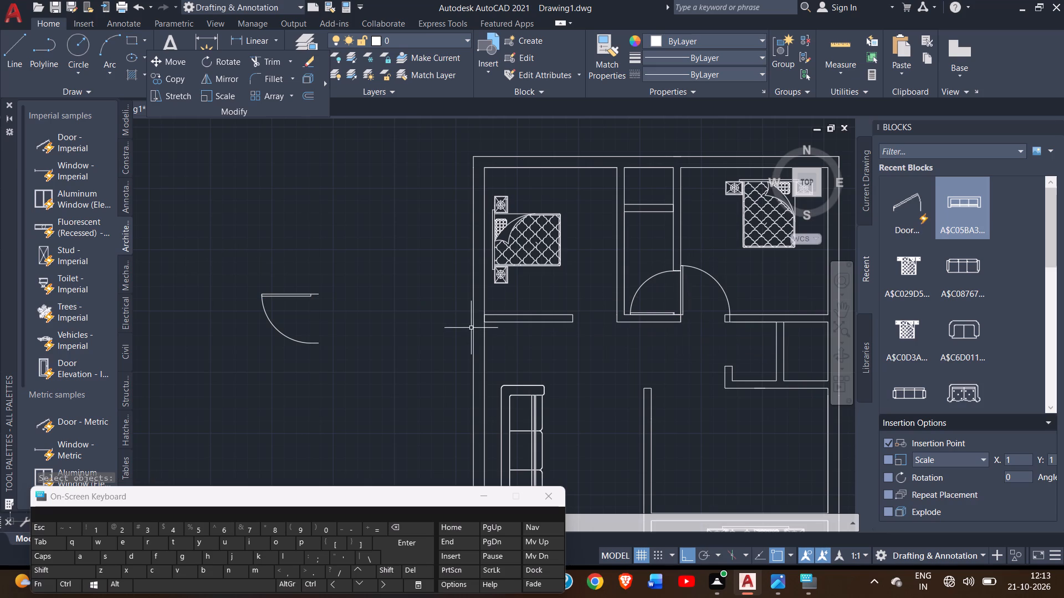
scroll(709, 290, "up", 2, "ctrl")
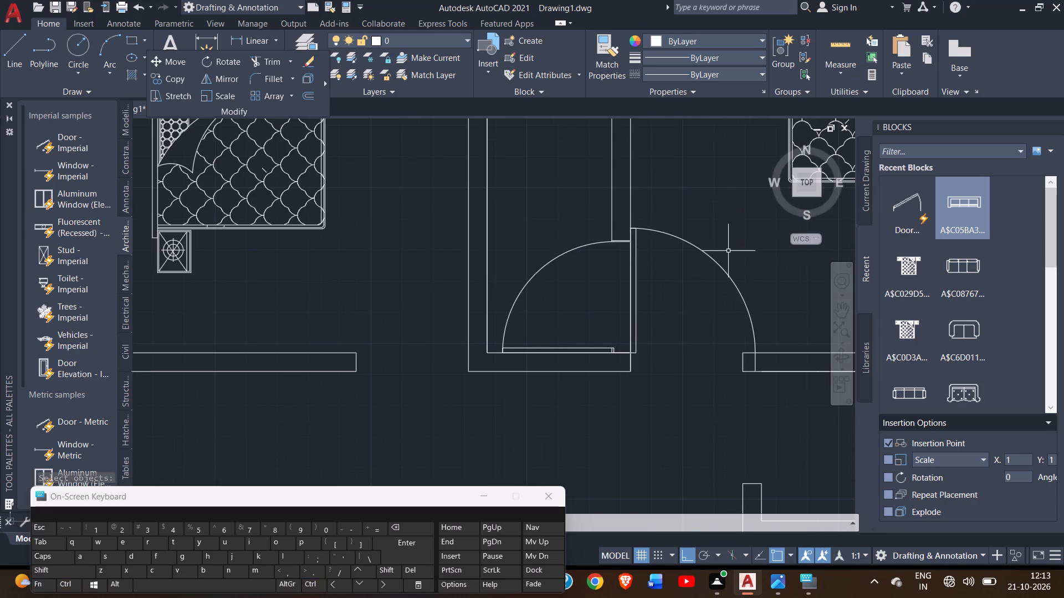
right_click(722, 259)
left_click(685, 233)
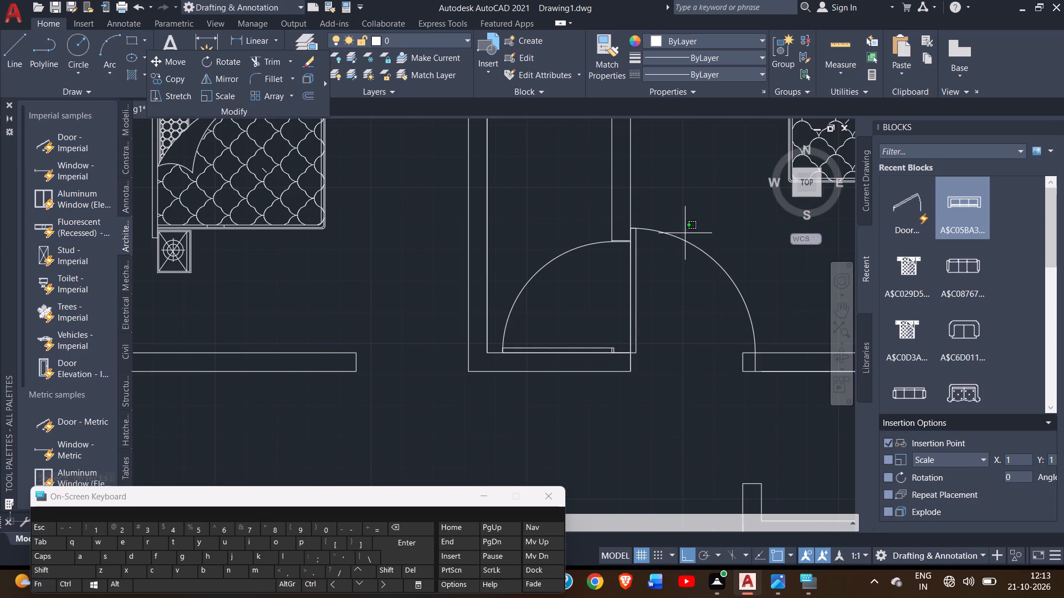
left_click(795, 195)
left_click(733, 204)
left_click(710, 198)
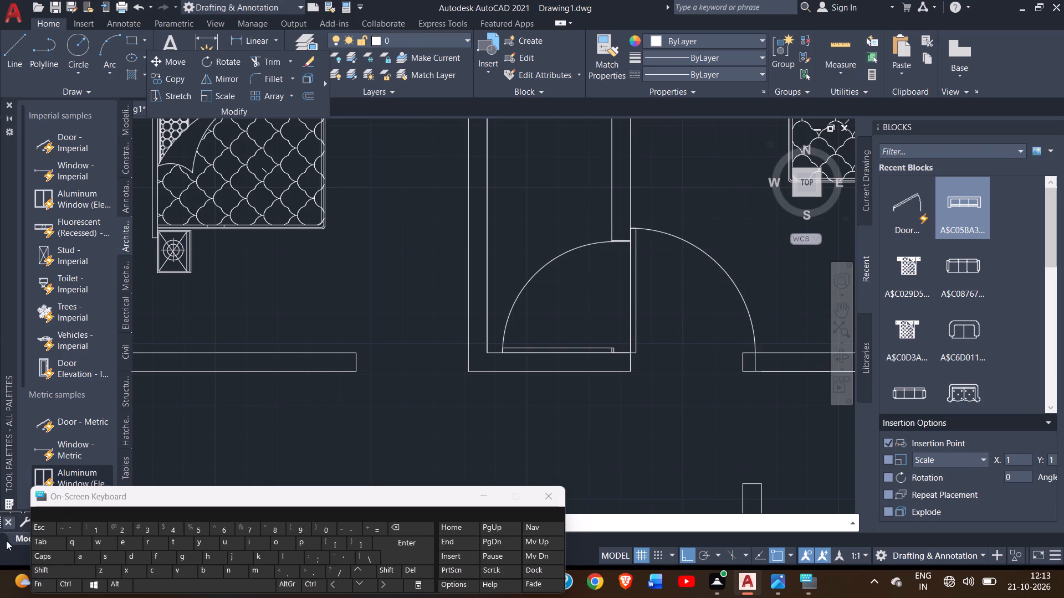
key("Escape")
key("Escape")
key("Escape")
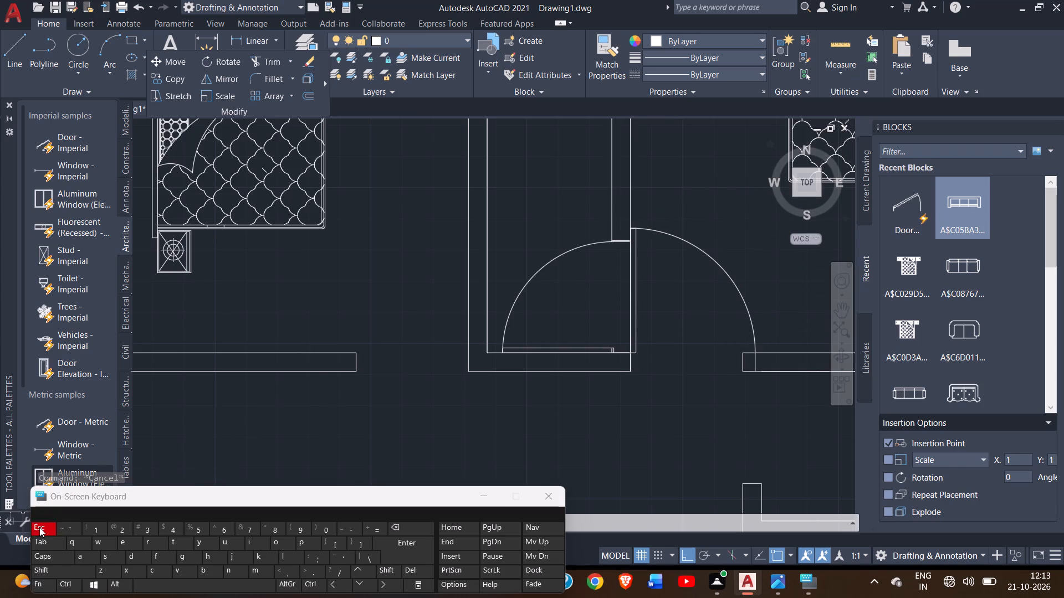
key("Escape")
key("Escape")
Scale the east bedroom's door block about its lower hinge corner so the swing fits the 3' doorway.
scroll(243, 323, "down", 3, "ctrl")
scroll(243, 323, "up", 4, "ctrl")
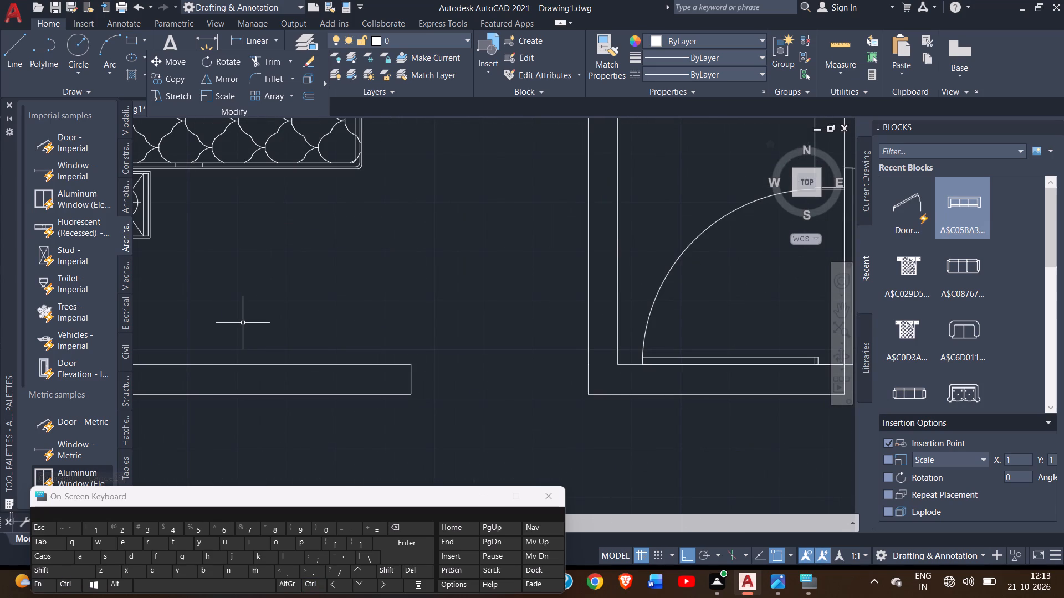
scroll(243, 323, "down", 2, "ctrl")
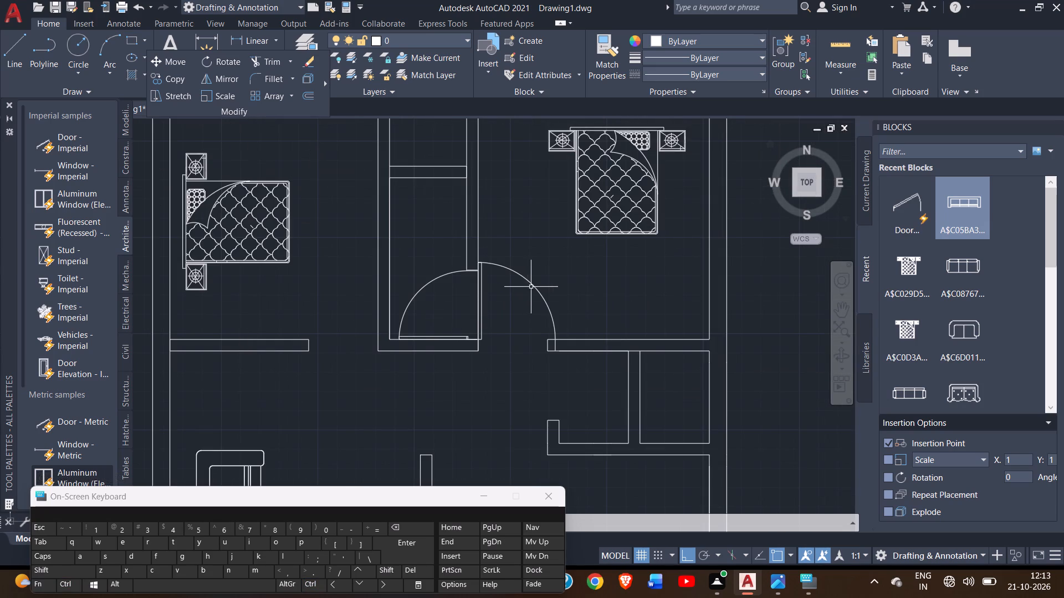
left_click(536, 288)
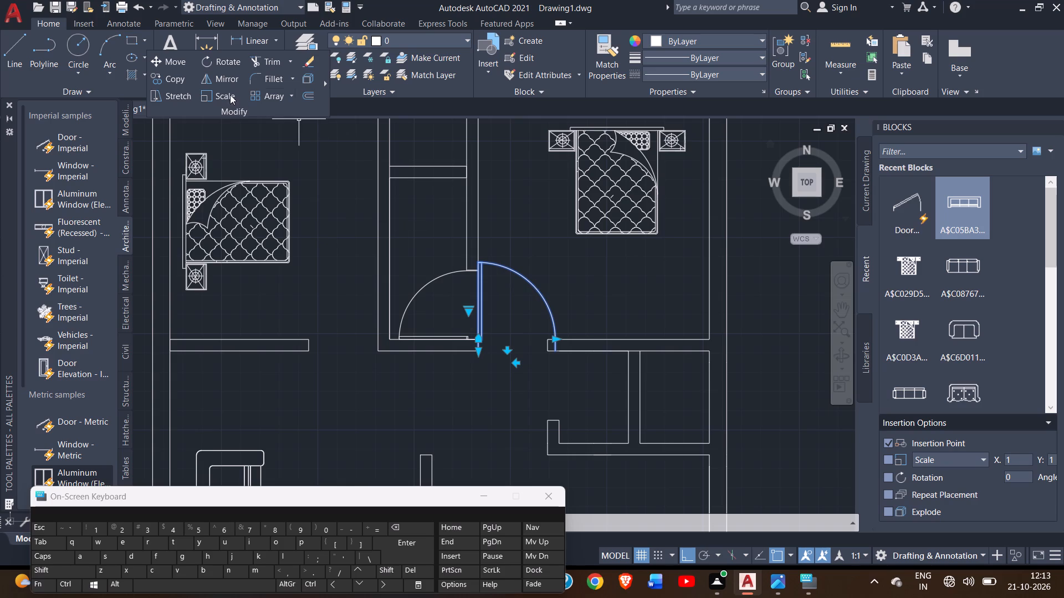
left_click(215, 89)
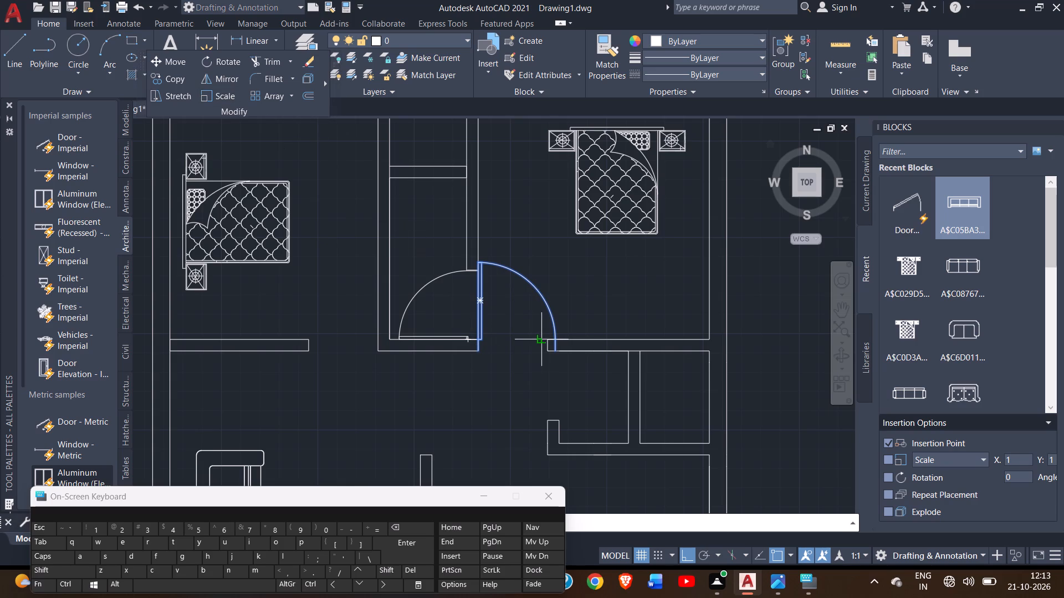
left_click_drag(480, 349, 502, 349)
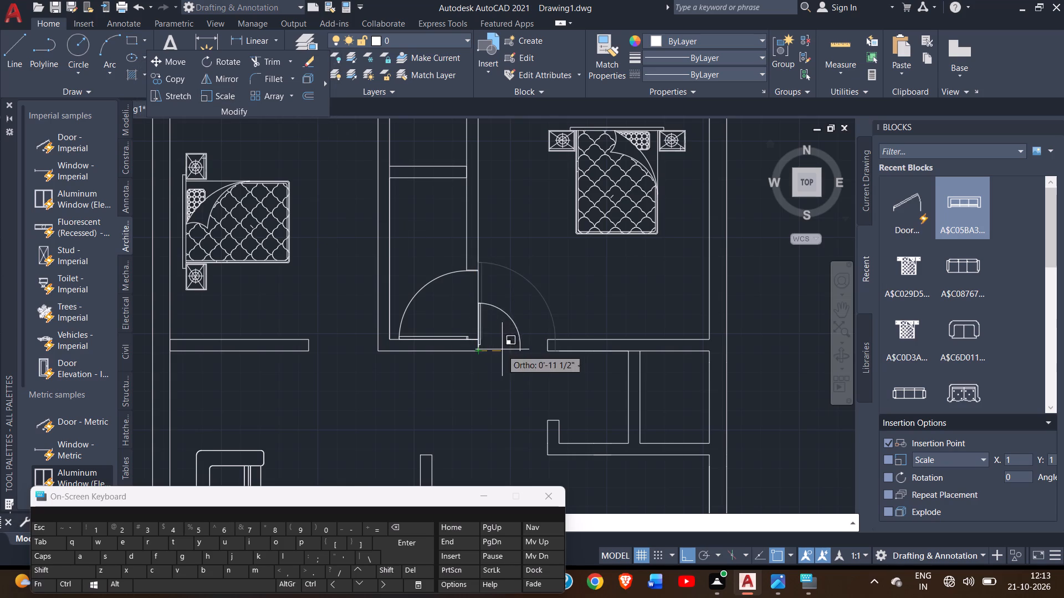
left_click_drag(502, 349, 545, 349)
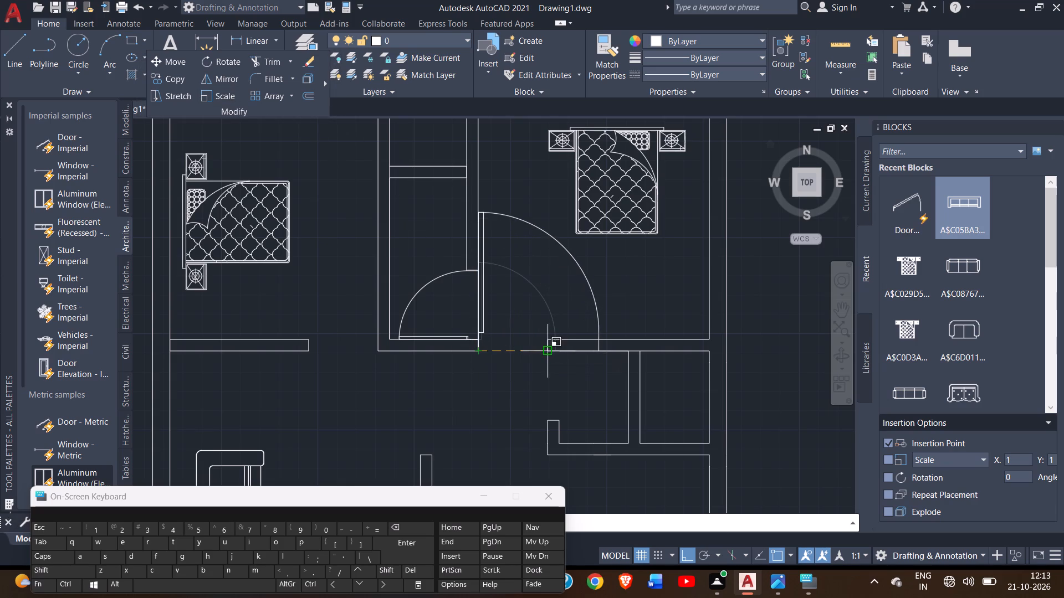
left_click_drag(545, 349, 519, 348)
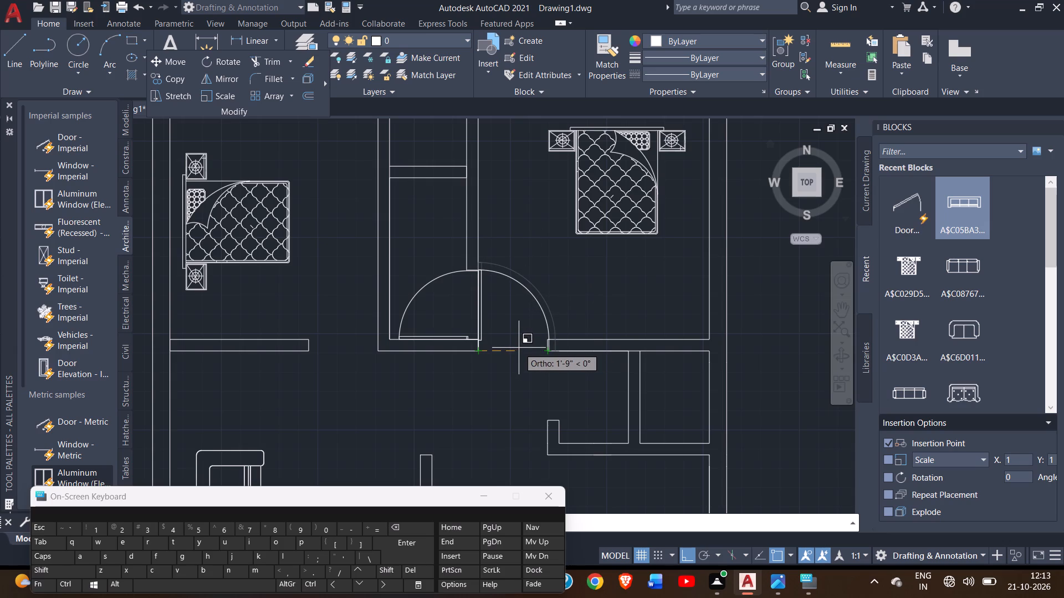
left_click_drag(519, 348, 518, 346)
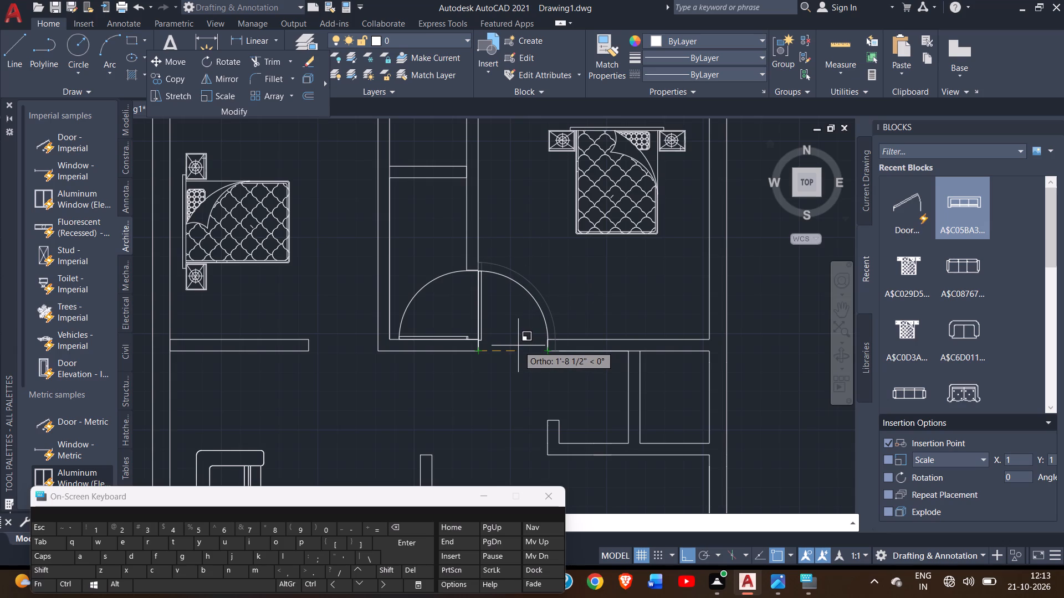
left_click(518, 346)
Draw two crossing diagonal lines from corner to corner in the small compartment against the east wall, south of the east bedroom.
scroll(552, 329, "down", 2, "ctrl")
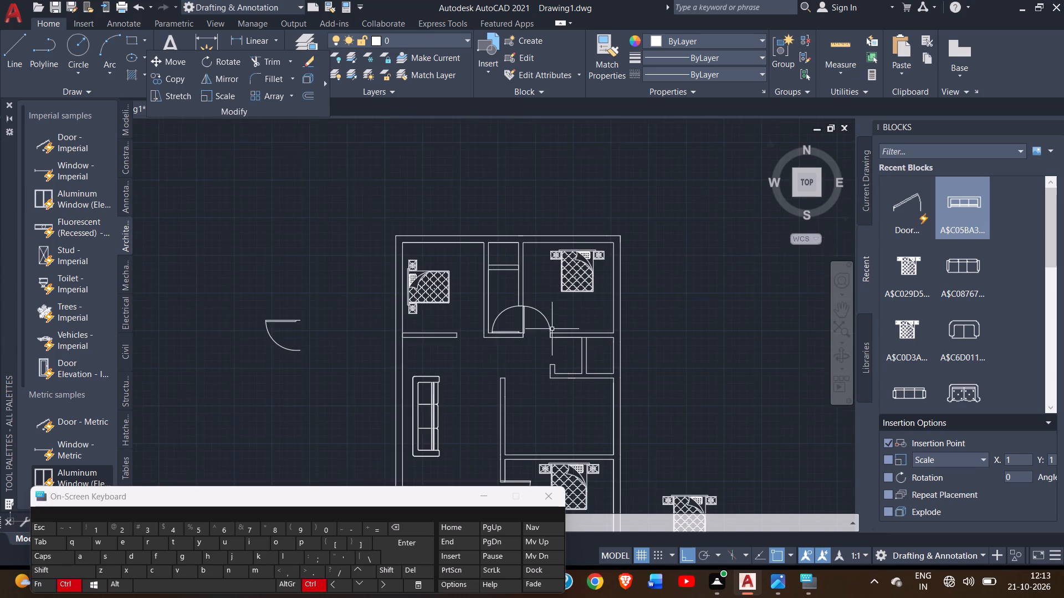
scroll(552, 329, "up", 3, "ctrl")
scroll(552, 329, "down", 2, "ctrl")
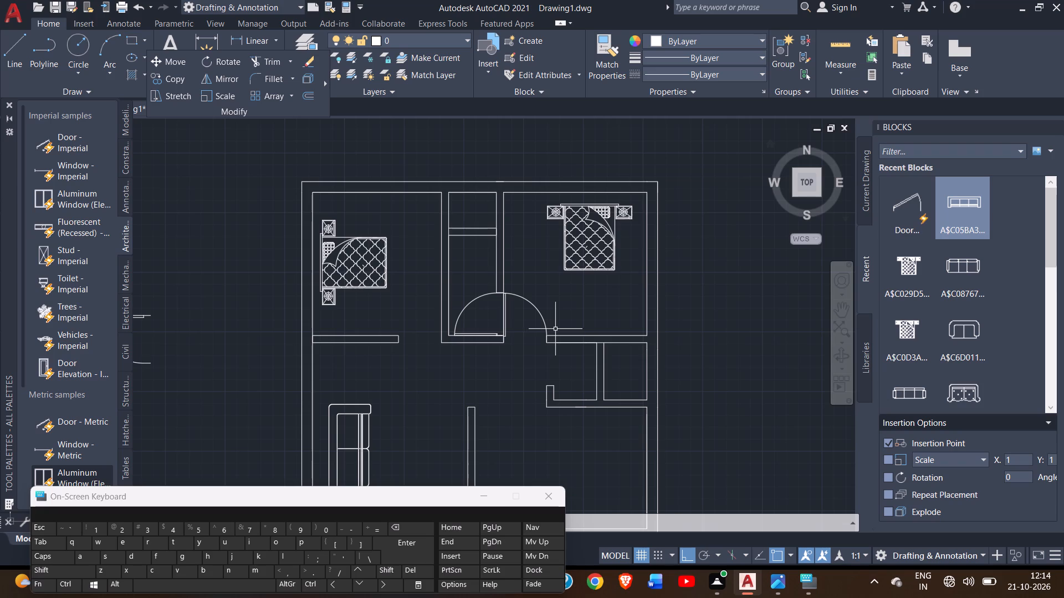
left_click(21, 51)
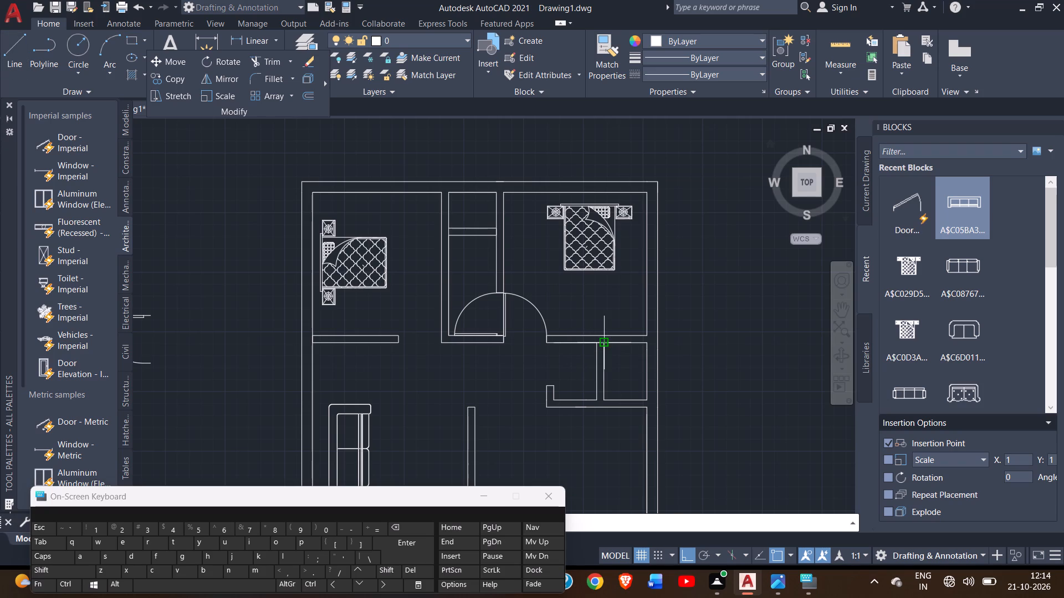
left_click_drag(602, 340, 649, 397)
left_click(649, 397)
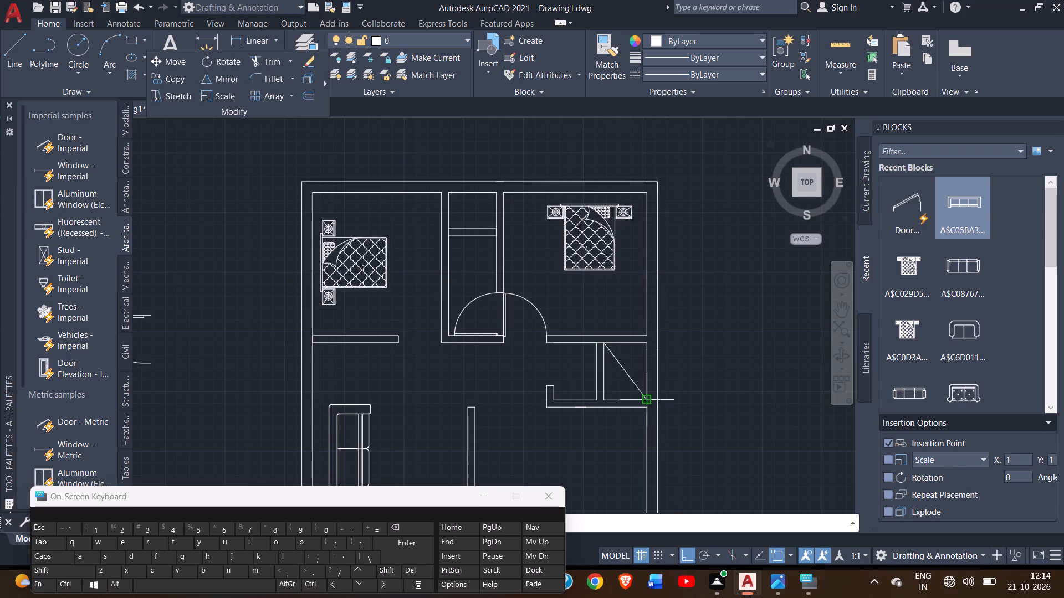
right_click(649, 397)
left_click(663, 400)
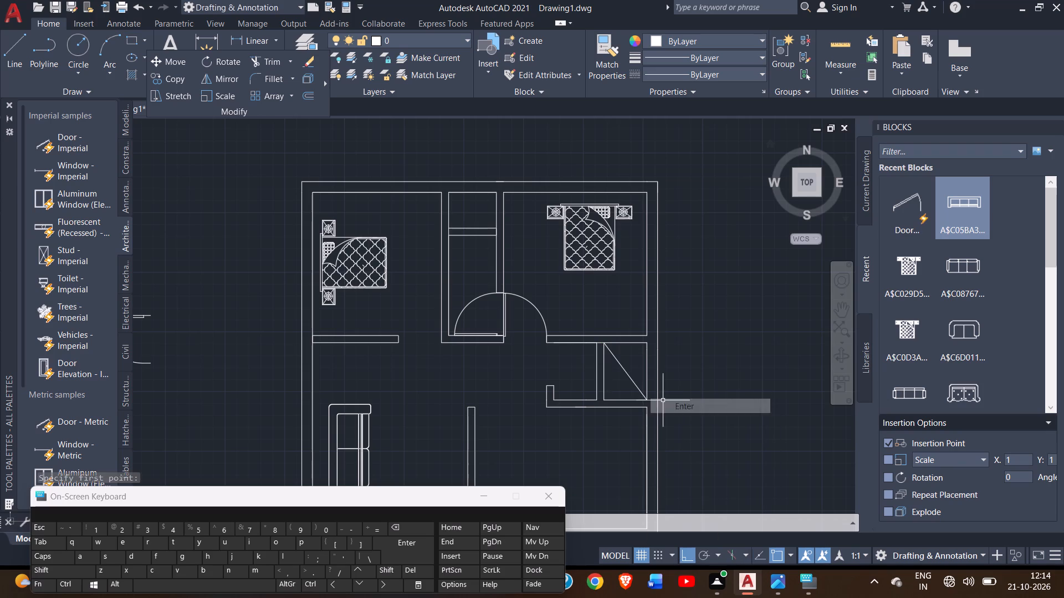
left_click(0, 73)
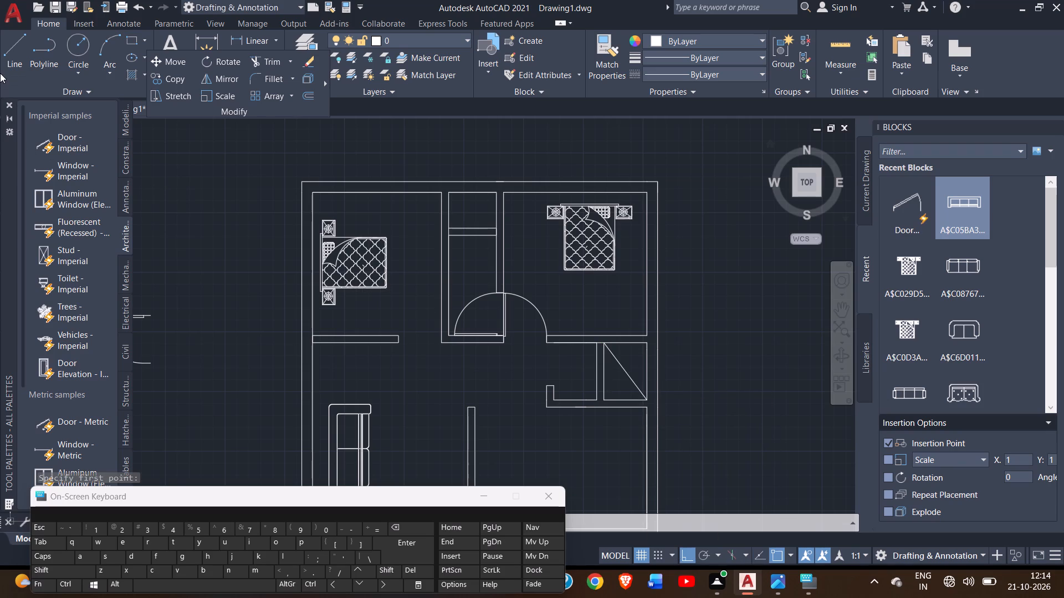
left_click(12, 61)
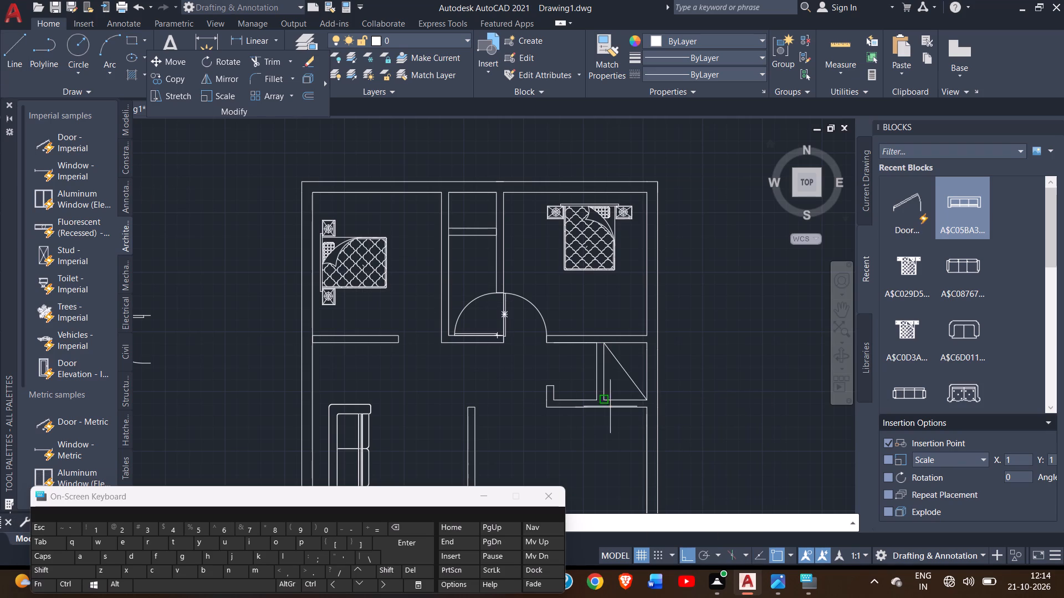
left_click_drag(606, 402, 643, 345)
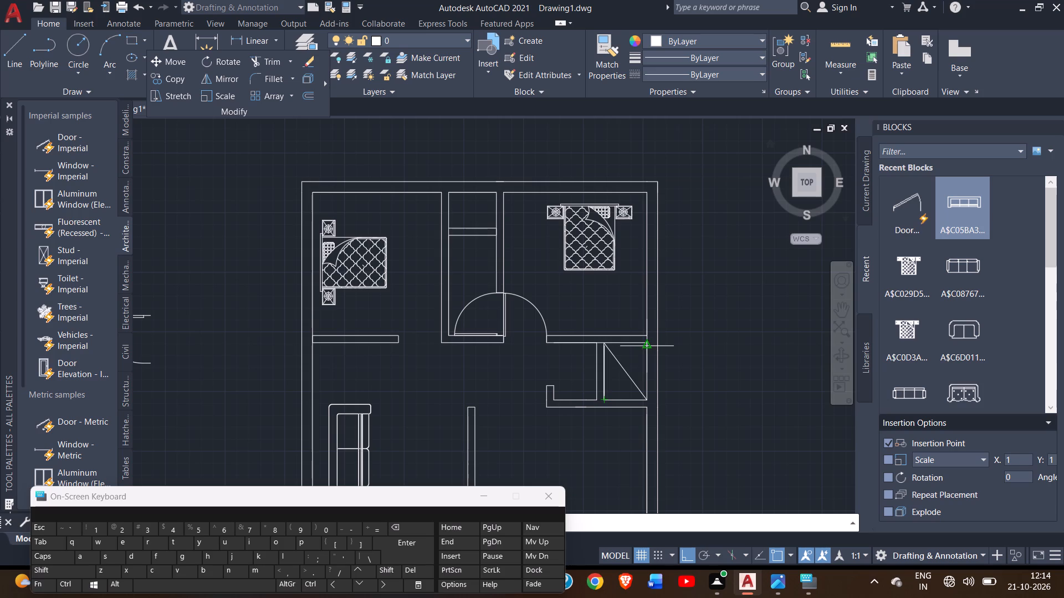
left_click(643, 345)
right_click(643, 345)
left_click(664, 352)
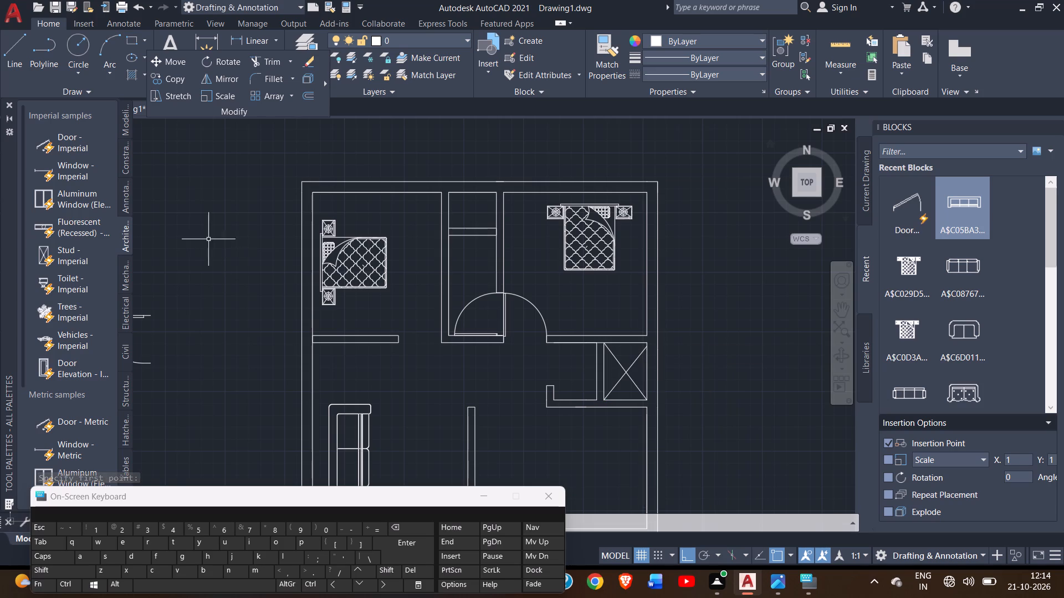
Dimension the northwest bedroom's inside width between its west and east walls, placing the dimension just below the north wall.
scroll(185, 236, "down", 2, "ctrl")
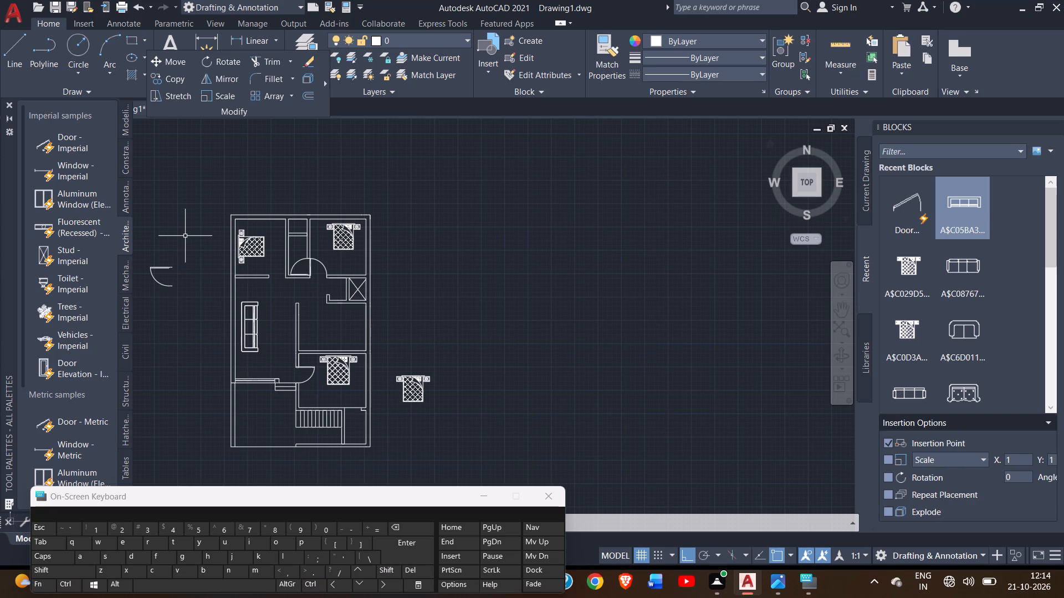
left_click(204, 46)
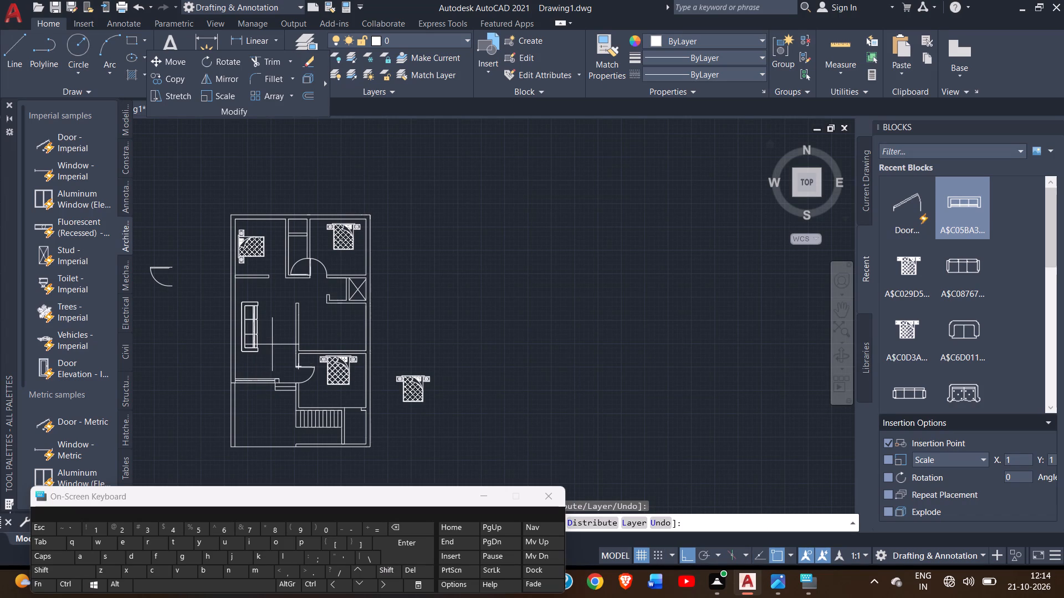
scroll(226, 222, "up", 1, "ctrl")
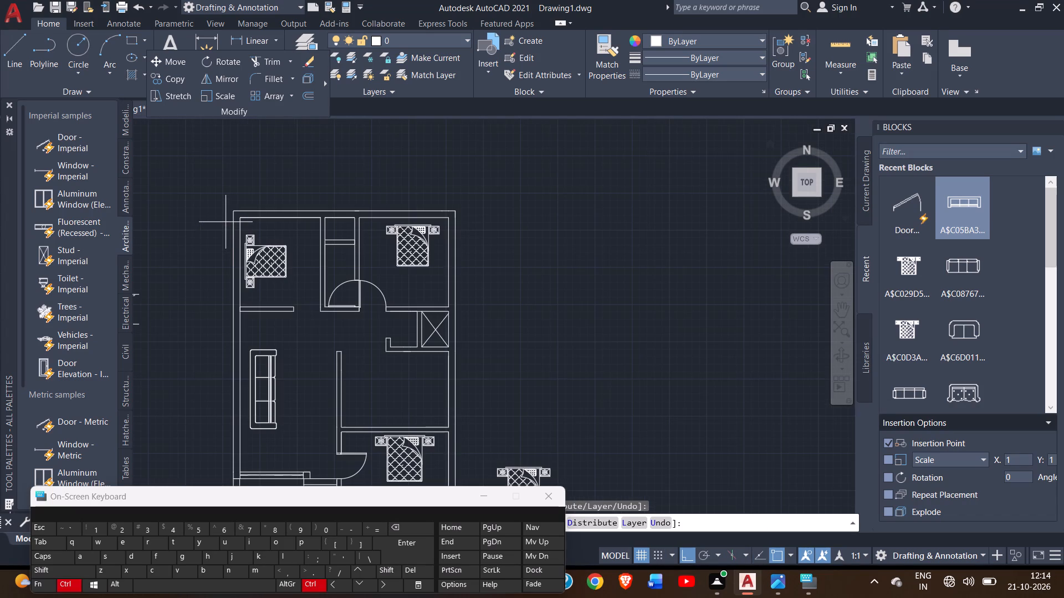
left_click(244, 218)
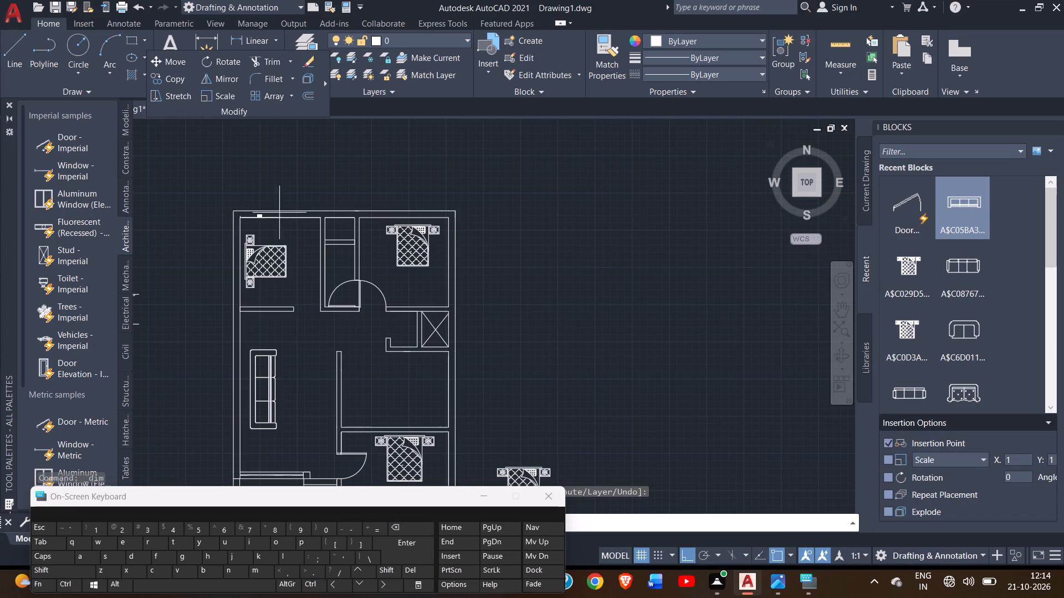
left_click_drag(320, 219, 320, 231)
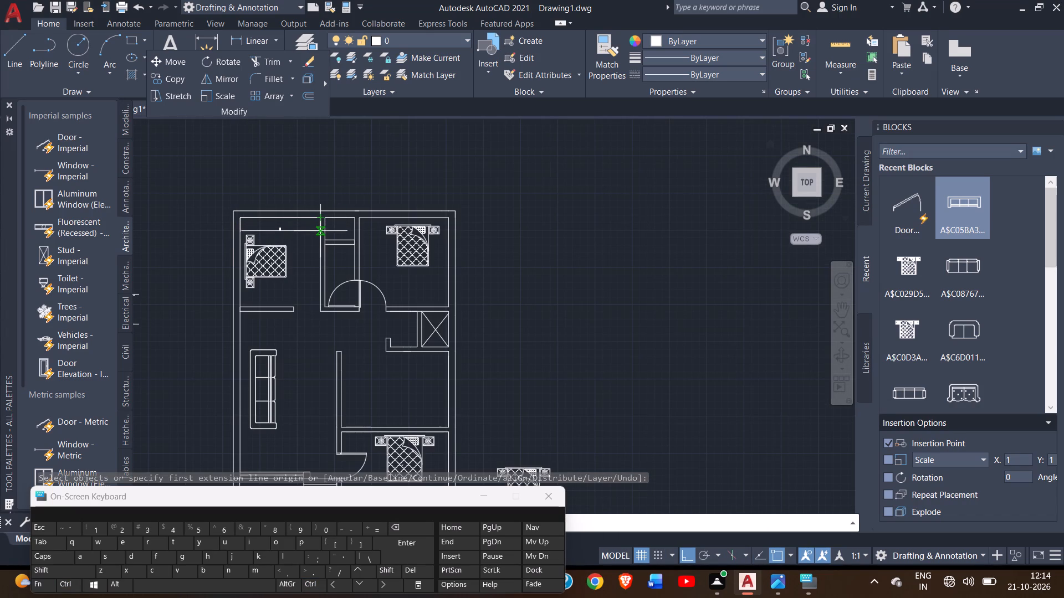
left_click_drag(320, 231, 319, 225)
left_click(319, 225)
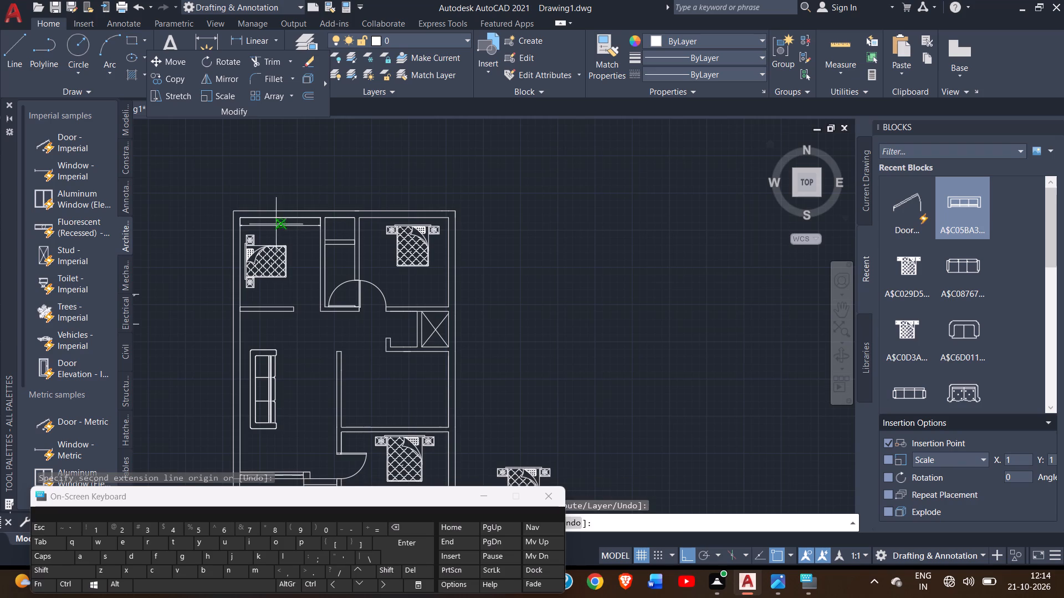
Dimension the northwest bedroom's east wall from the north wall's inner face to the lower partition corner, placing it inside the room.
scroll(276, 224, "up", 3, "ctrl")
scroll(270, 230, "down", 1, "ctrl")
scroll(270, 230, "left", 1)
left_click(385, 209)
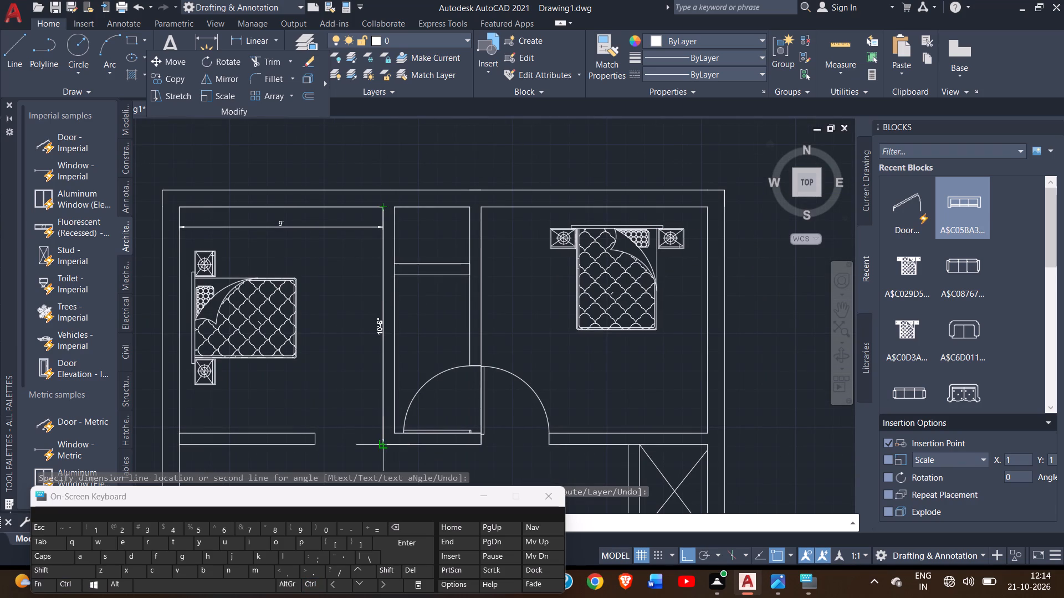
left_click_drag(385, 447, 365, 442)
left_click(365, 442)
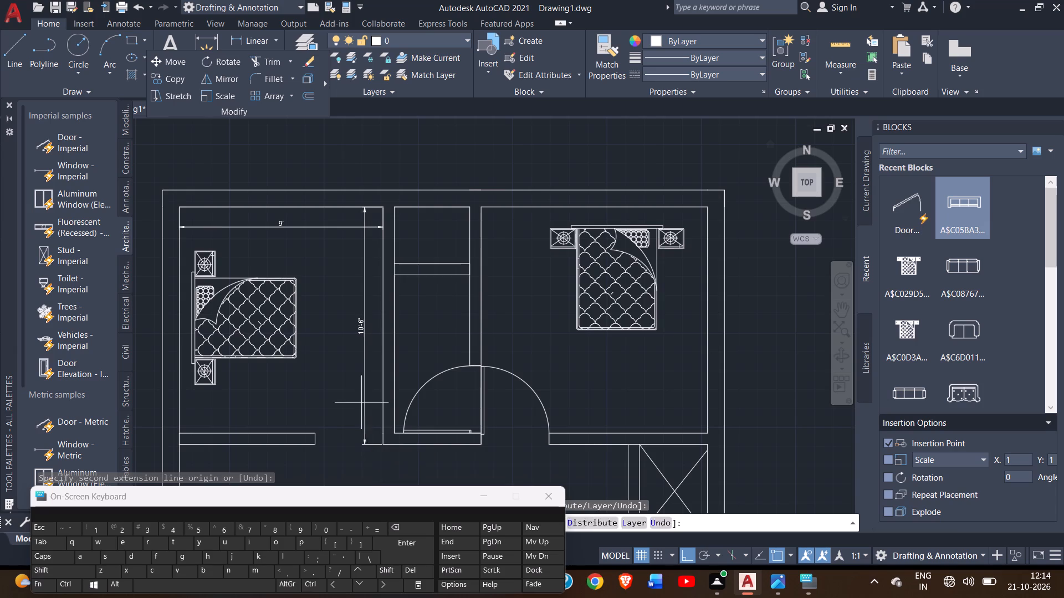
Dimension the northeast bedroom's inside width just below the north wall and its inside depth beside the east wall.
left_click(483, 207)
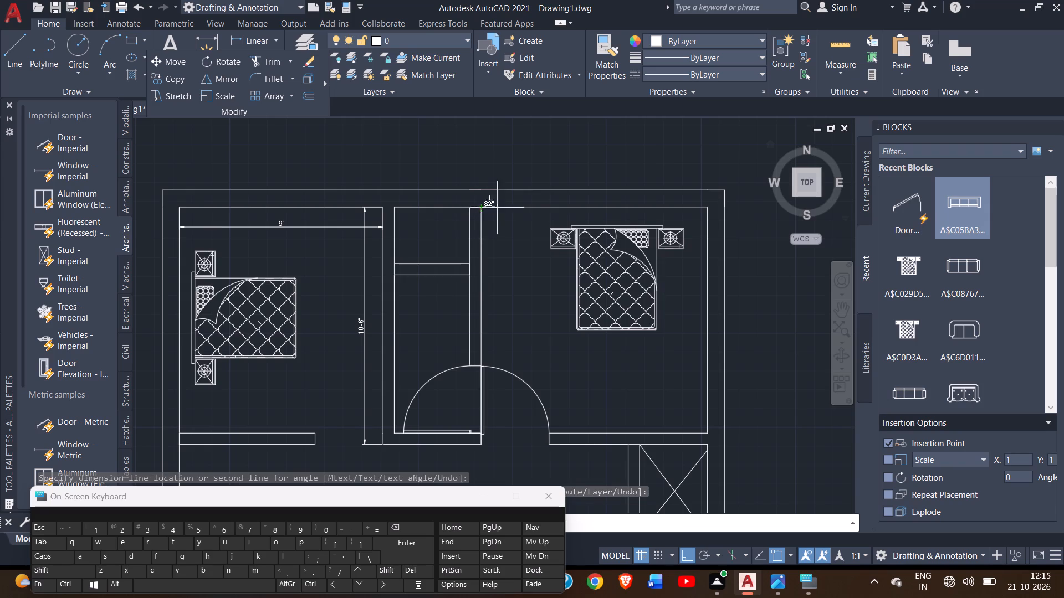
left_click_drag(707, 206, 704, 216)
left_click(704, 216)
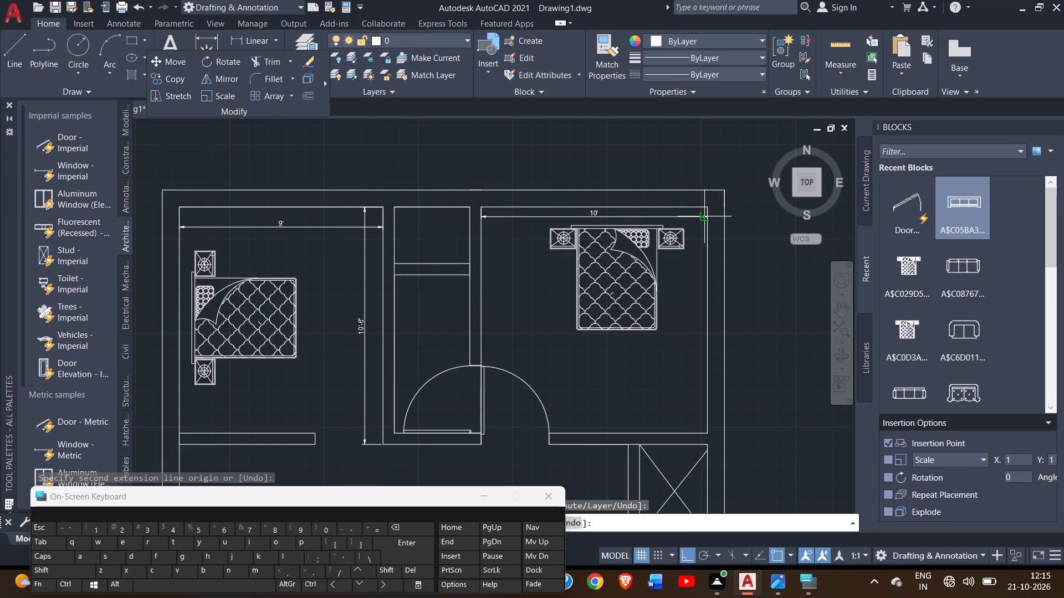
left_click_drag(706, 208, 754, 393)
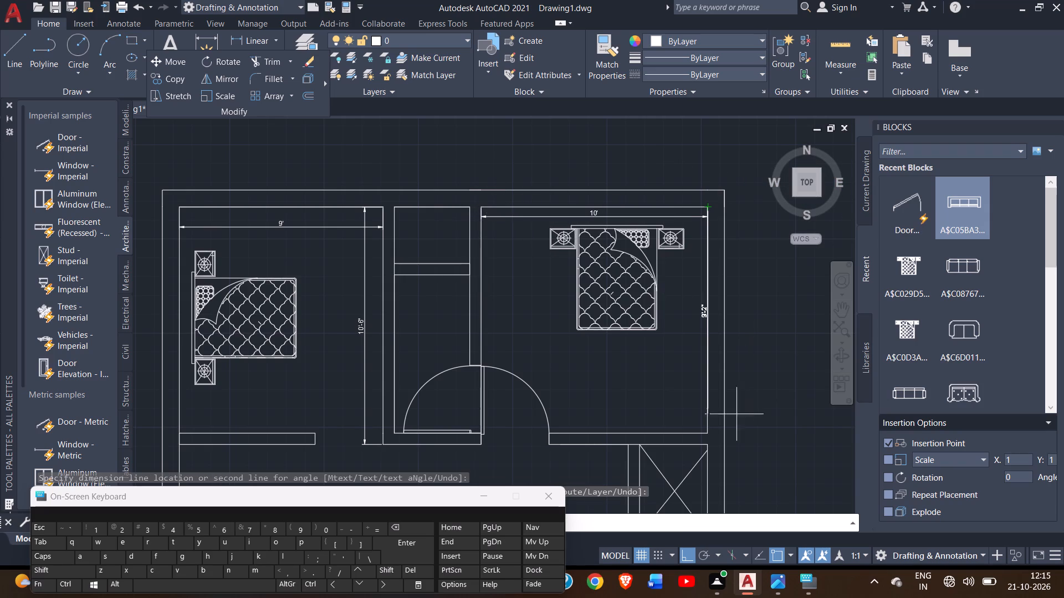
left_click(707, 431)
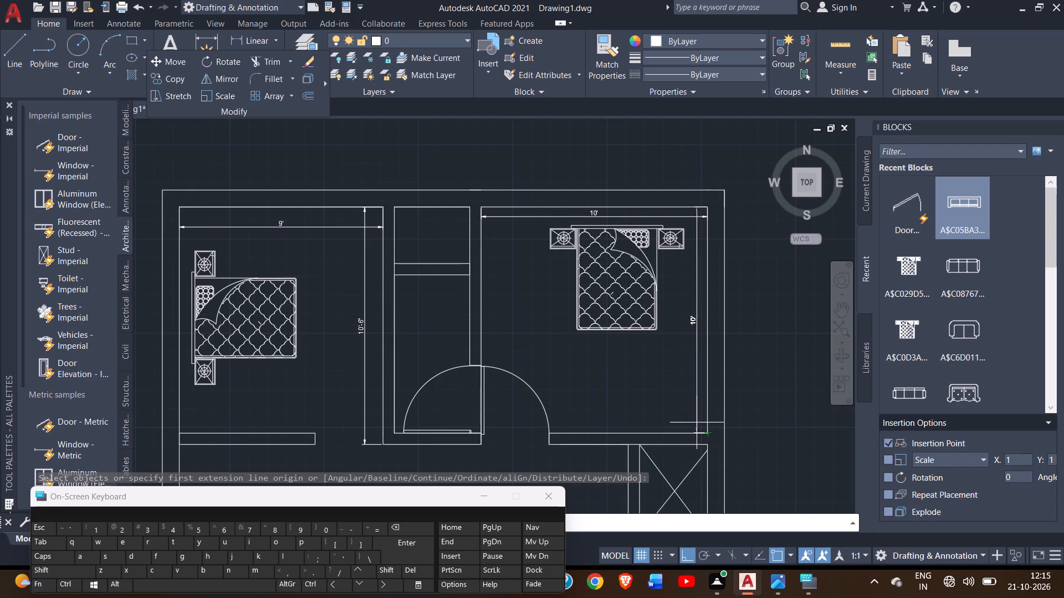
left_click(693, 420)
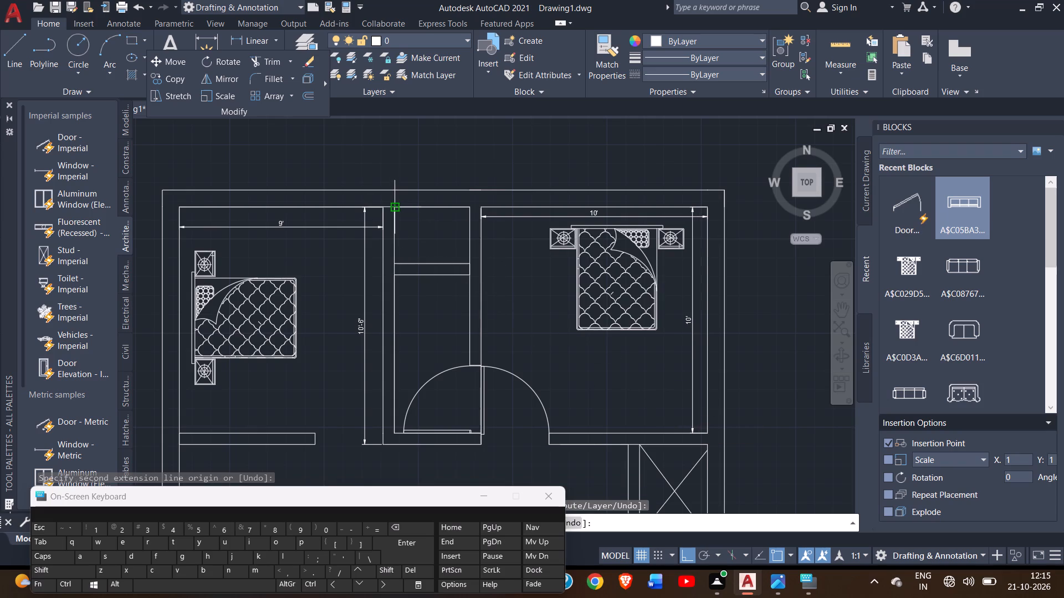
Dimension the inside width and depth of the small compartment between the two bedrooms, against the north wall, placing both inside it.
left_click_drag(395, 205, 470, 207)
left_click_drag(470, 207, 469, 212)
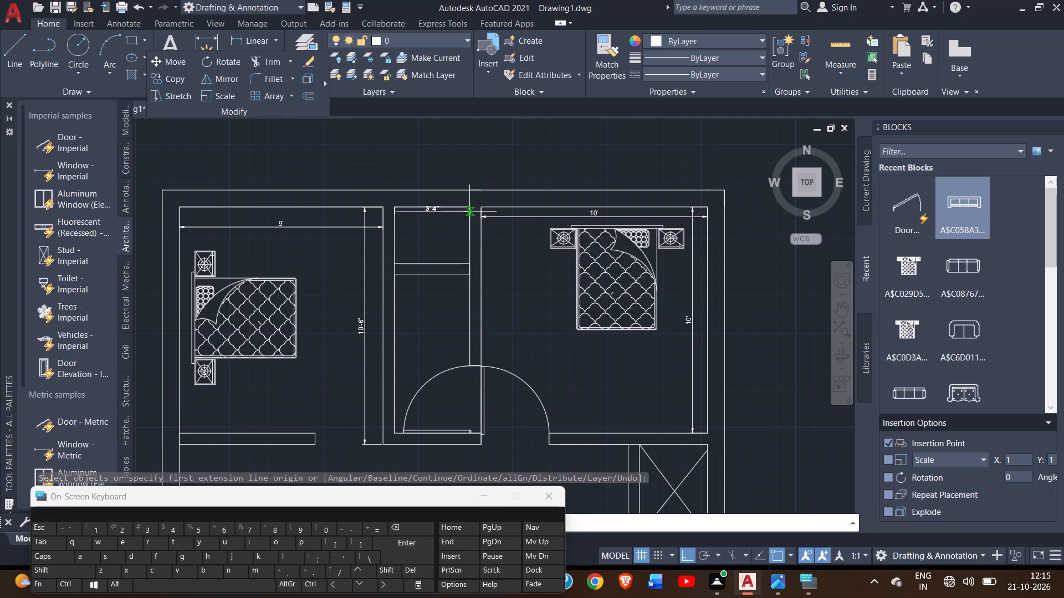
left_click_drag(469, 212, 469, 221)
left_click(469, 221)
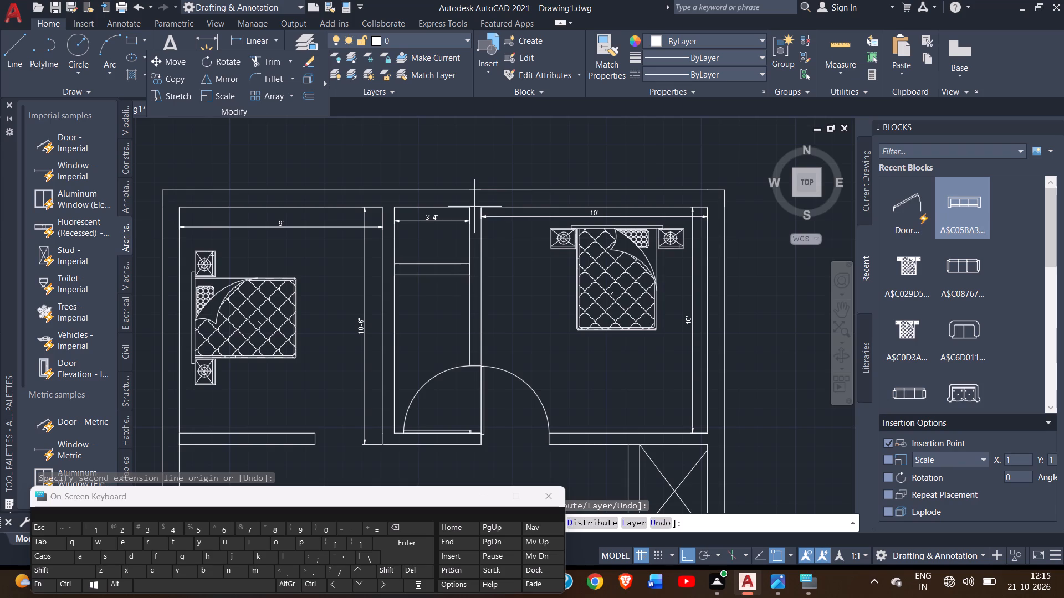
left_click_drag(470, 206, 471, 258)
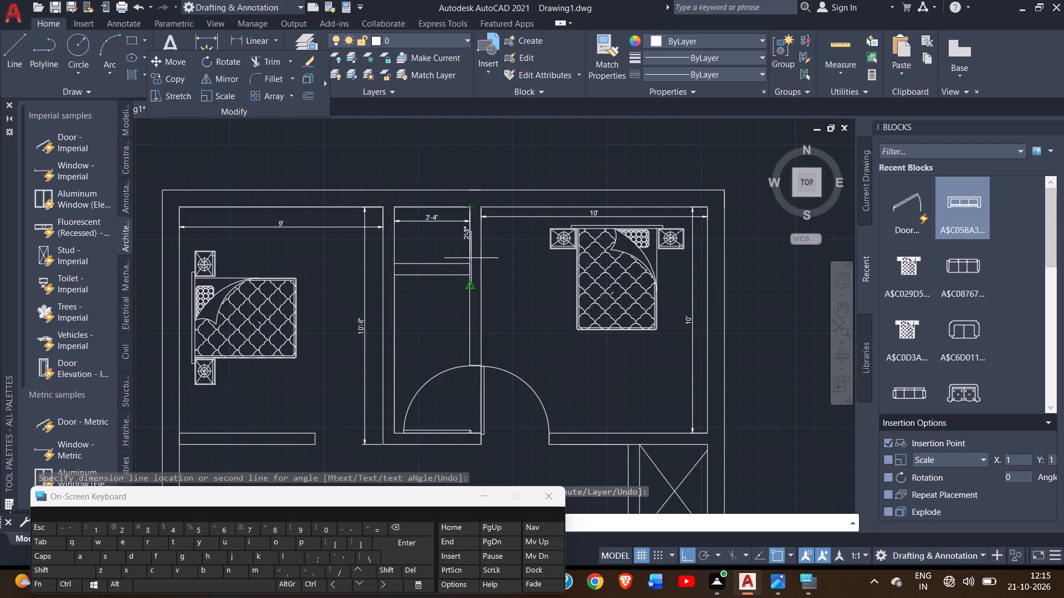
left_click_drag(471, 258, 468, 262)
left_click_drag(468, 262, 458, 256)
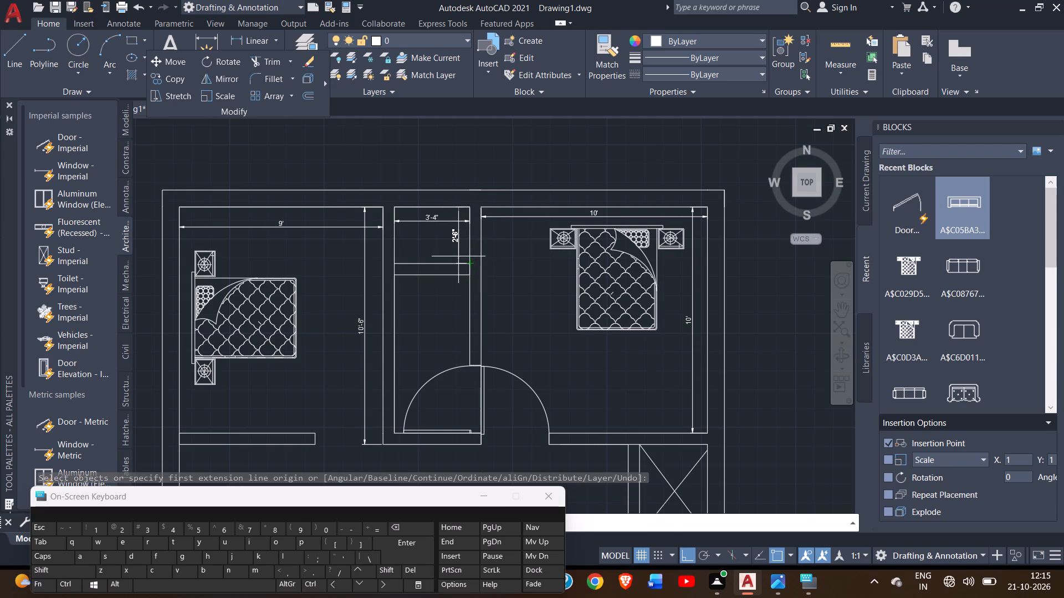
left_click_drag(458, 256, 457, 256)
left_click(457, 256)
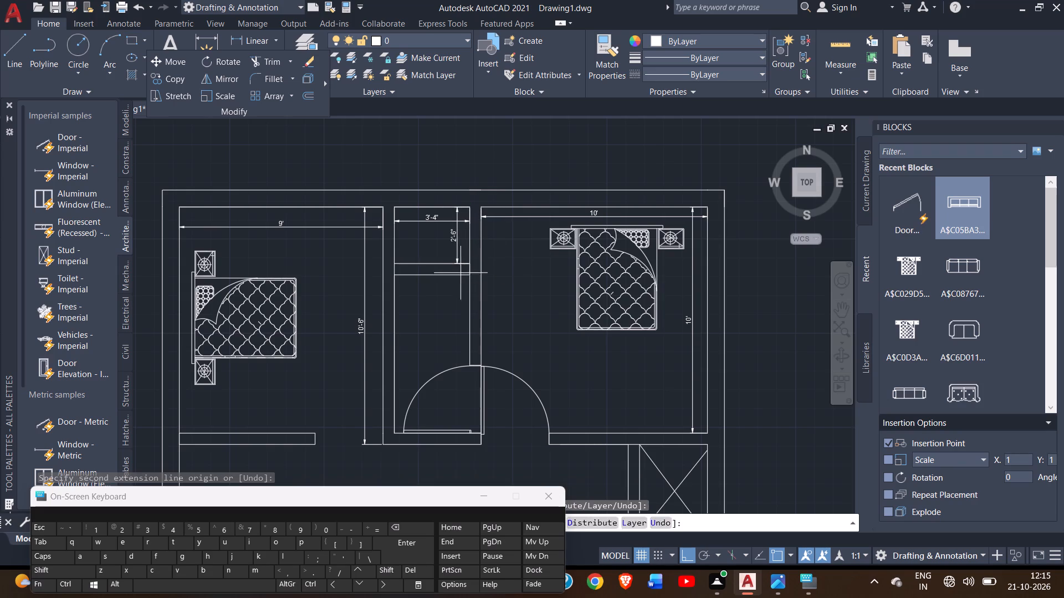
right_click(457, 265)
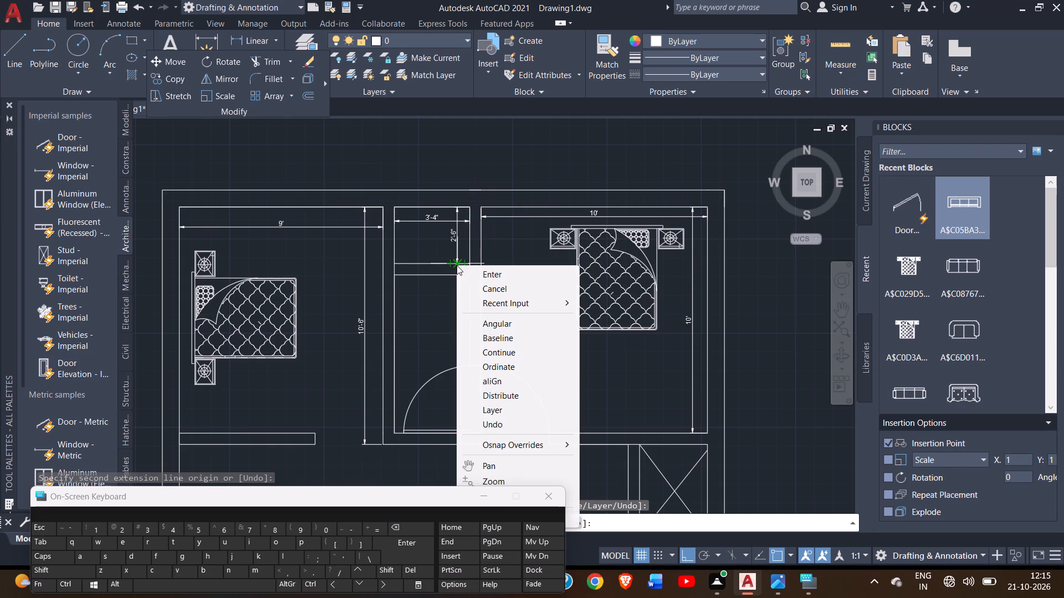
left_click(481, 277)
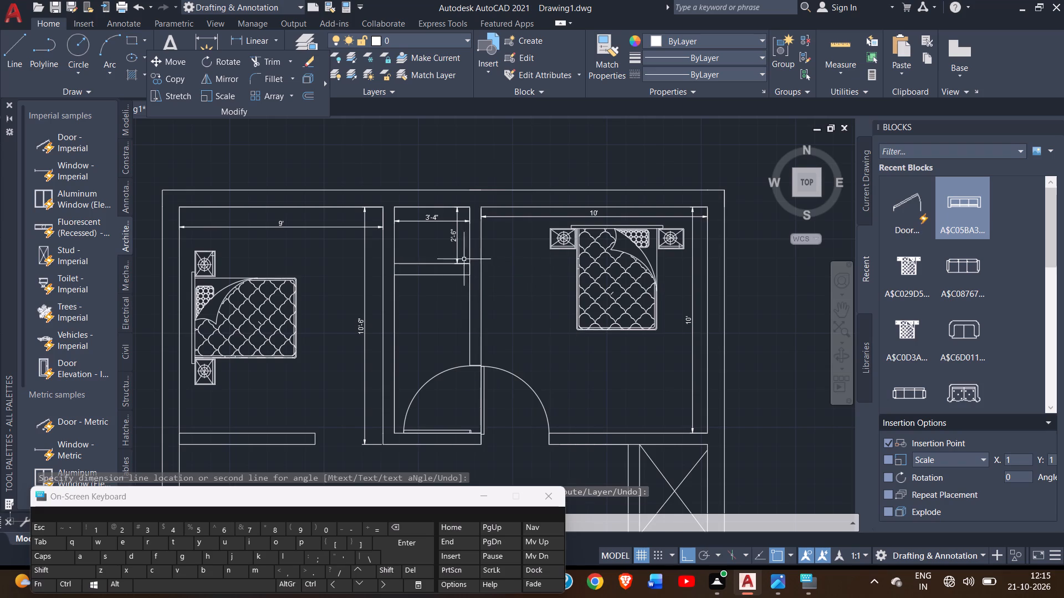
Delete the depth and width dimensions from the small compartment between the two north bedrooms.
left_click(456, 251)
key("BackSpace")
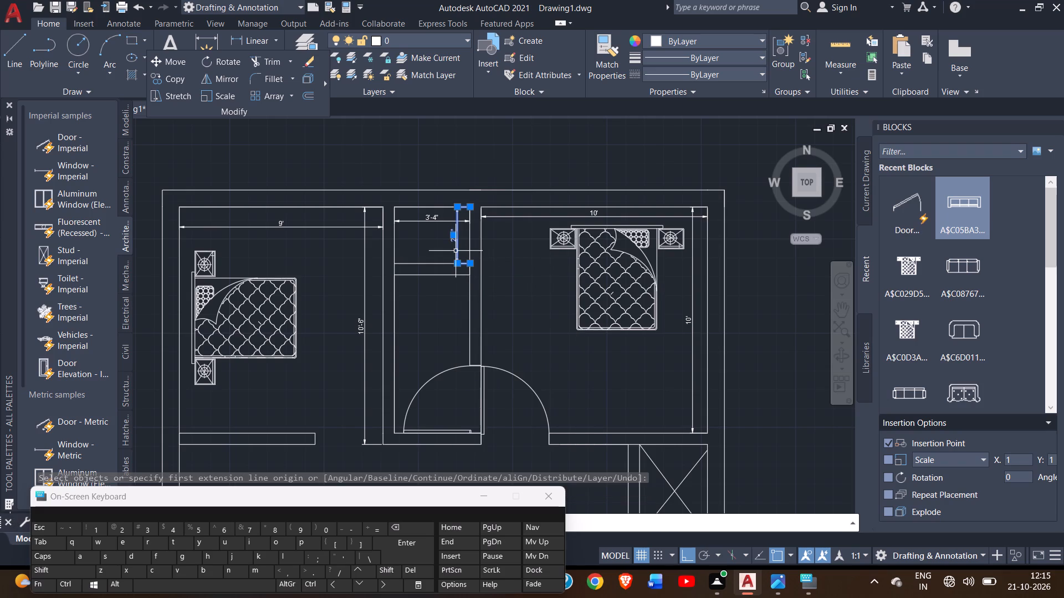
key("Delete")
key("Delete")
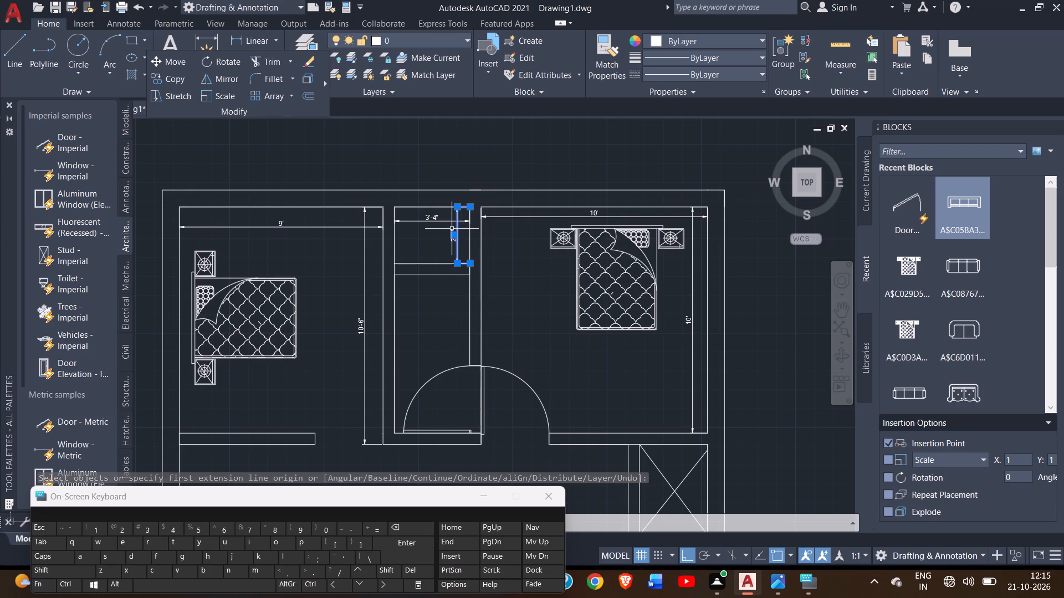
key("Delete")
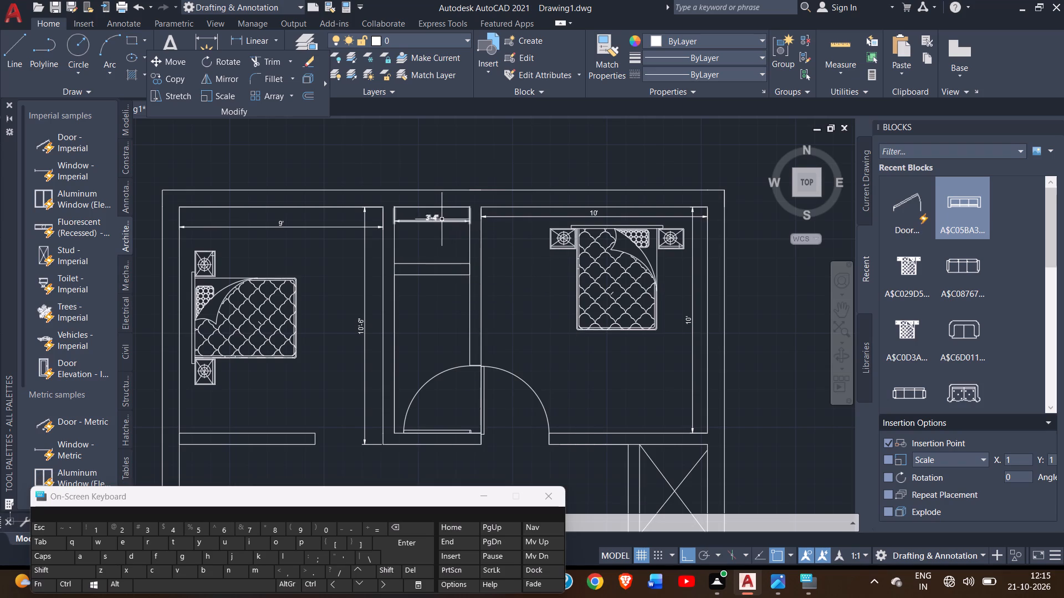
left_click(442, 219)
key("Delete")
Draw two crossing diagonal lines from corner to corner in the small compartment between the two north bedrooms.
left_click(5, 65)
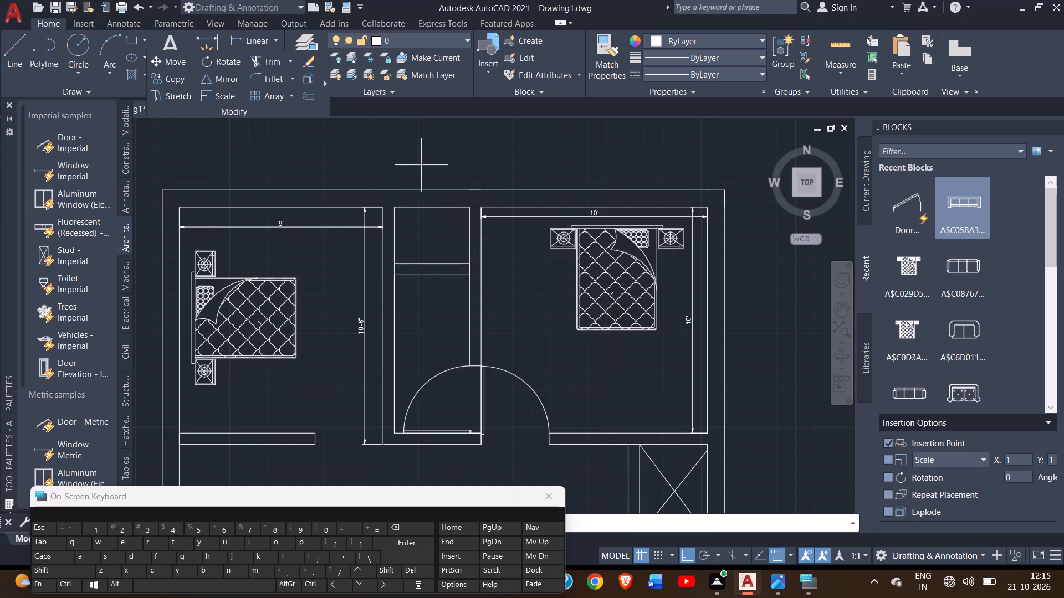
left_click(398, 206)
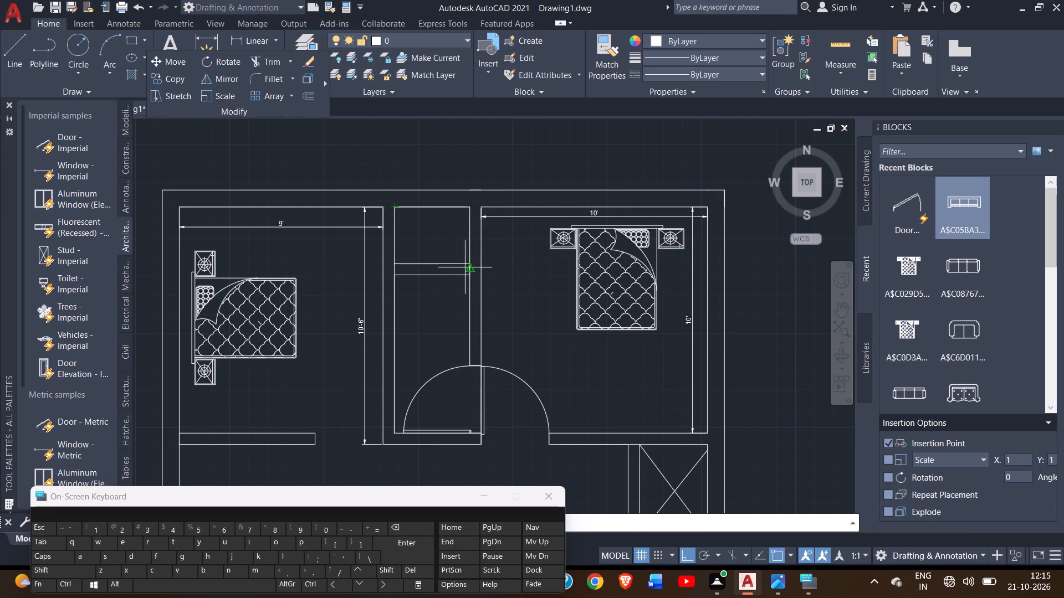
left_click(468, 261)
right_click(455, 231)
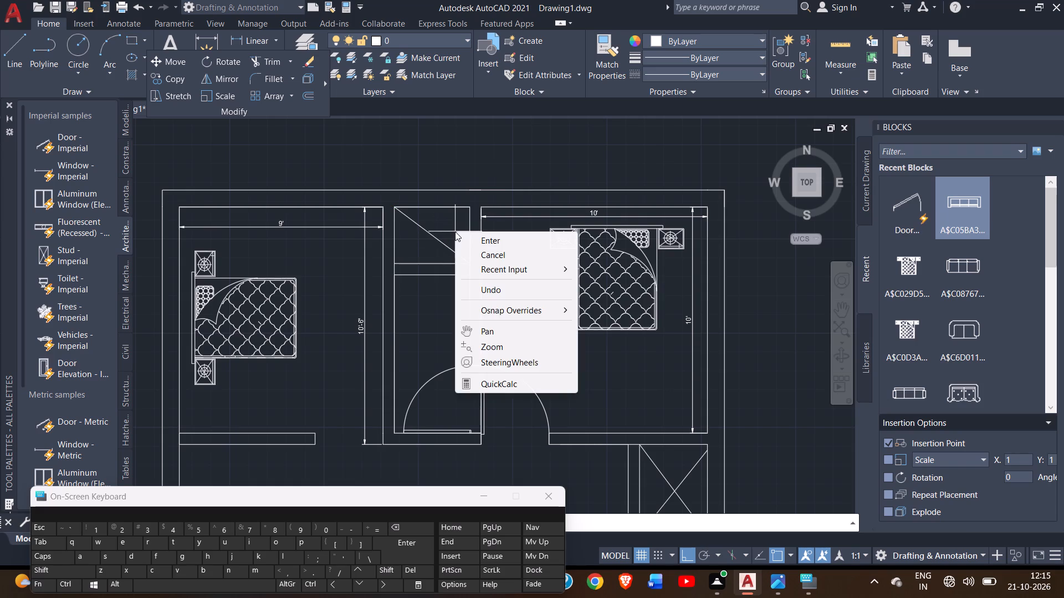
left_click(469, 239)
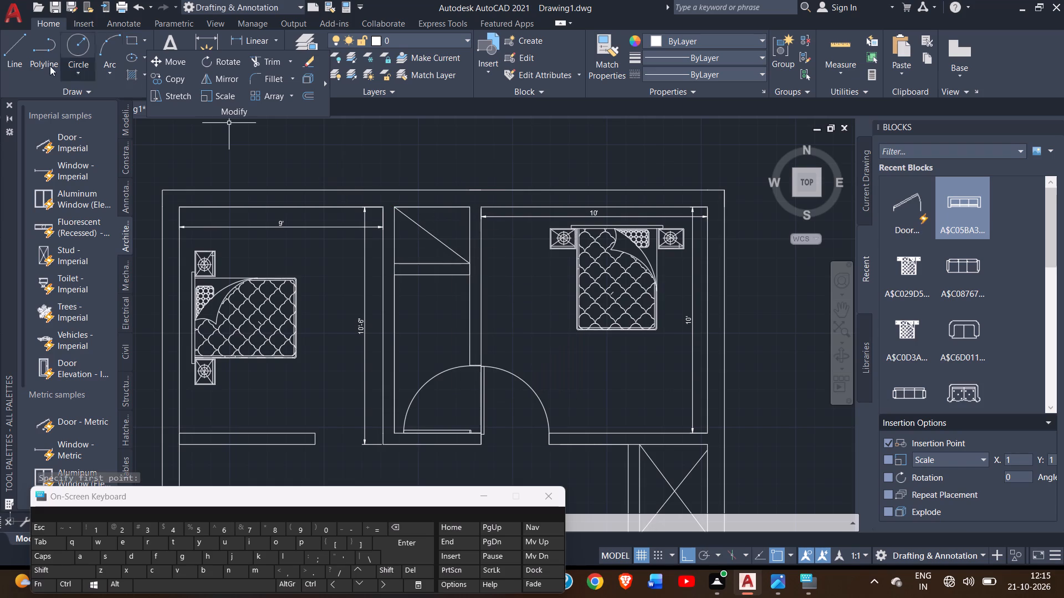
left_click(13, 69)
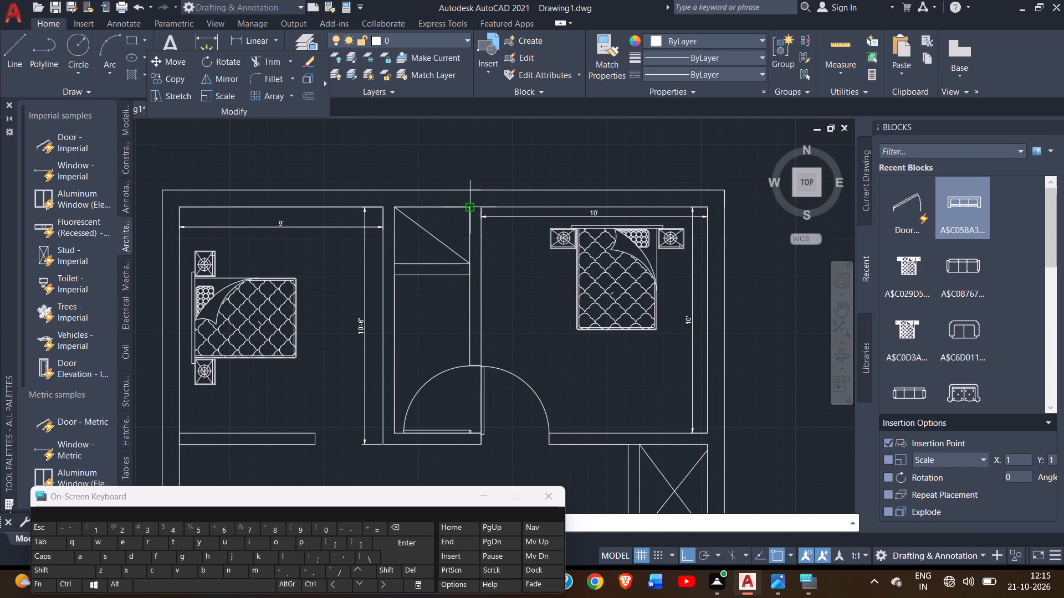
left_click_drag(468, 207, 398, 264)
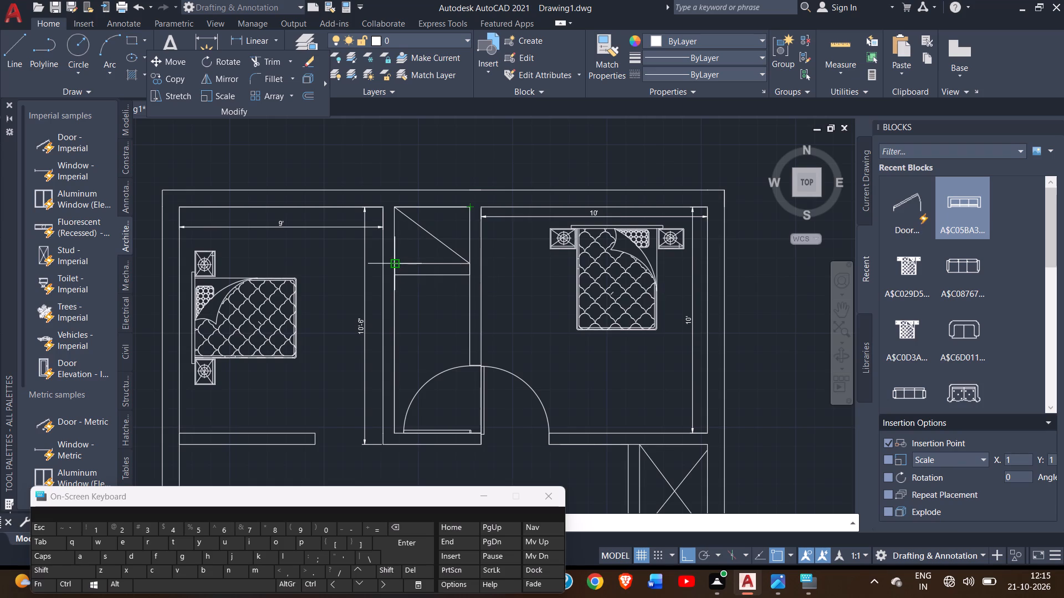
left_click(398, 264)
right_click(398, 264)
left_click(412, 272)
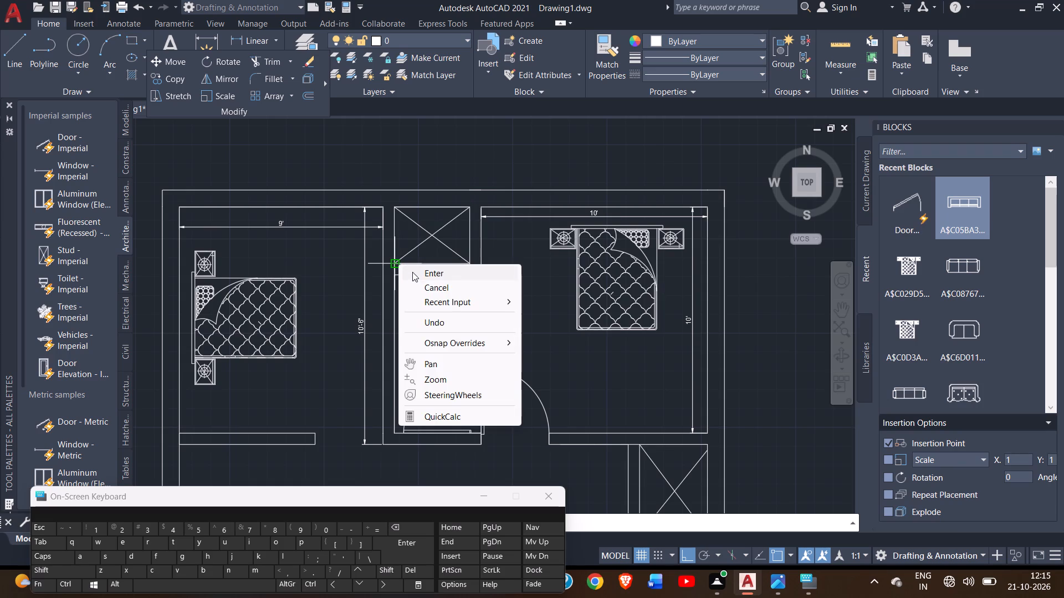
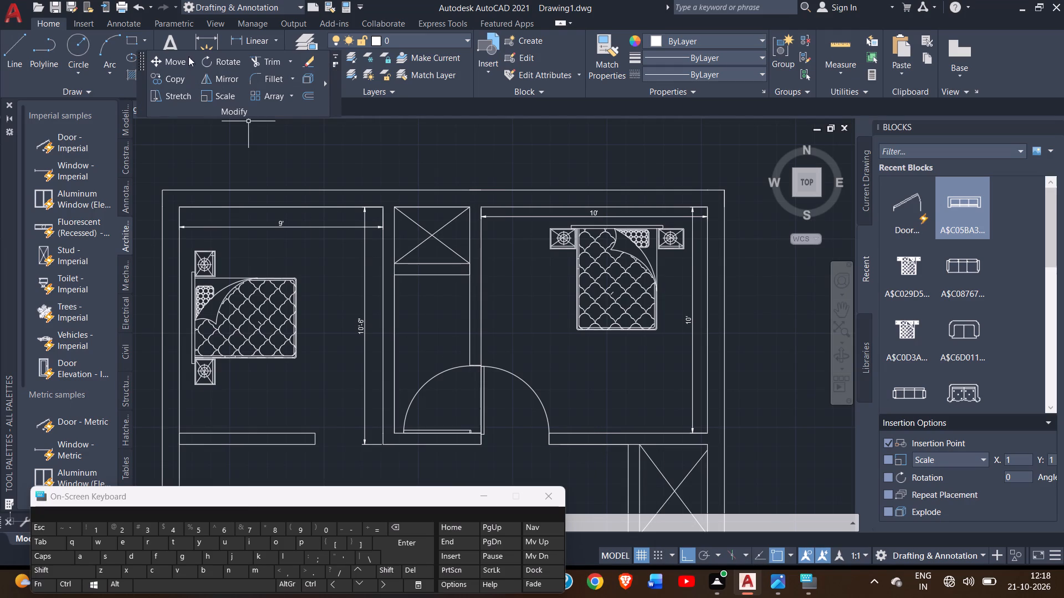
Dimension the inside width and depth of the narrow room below the crossed compartment between the two north bedrooms, placing both inside it.
left_click(206, 40)
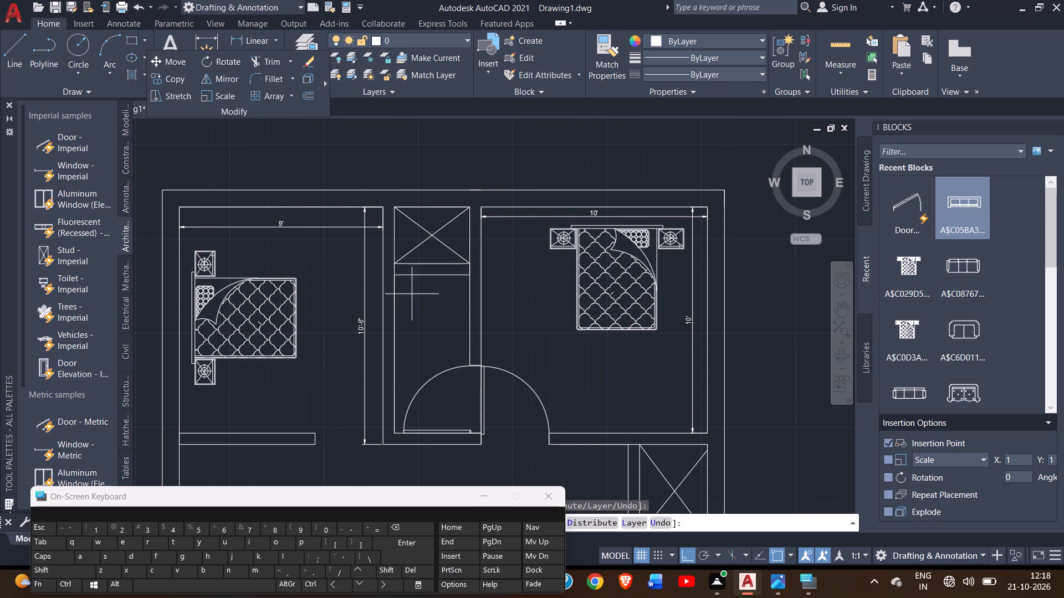
left_click_drag(397, 273, 456, 277)
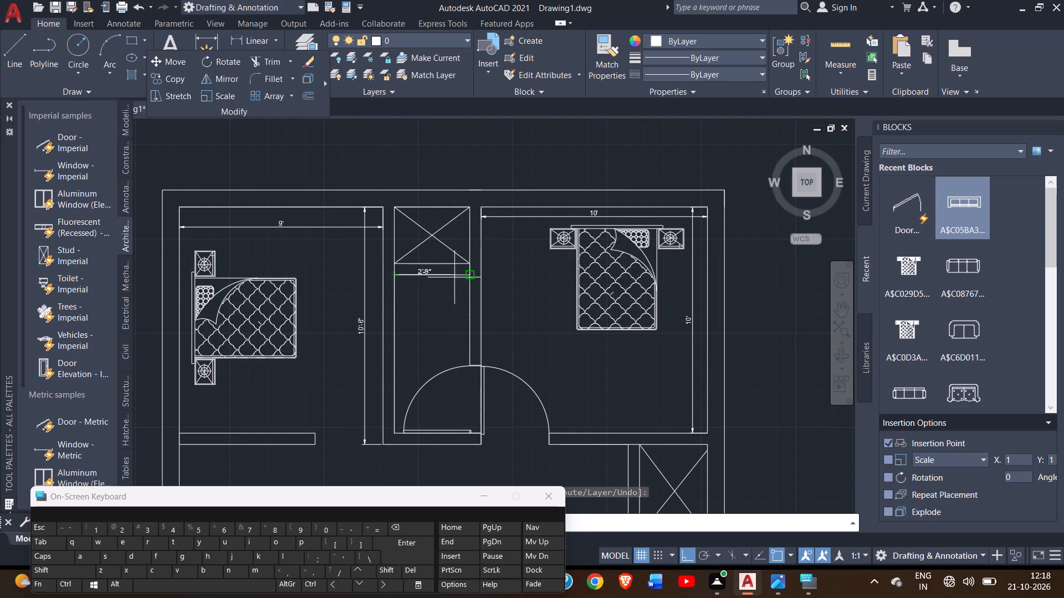
left_click_drag(456, 277, 469, 277)
left_click_drag(469, 277, 464, 293)
left_click(464, 293)
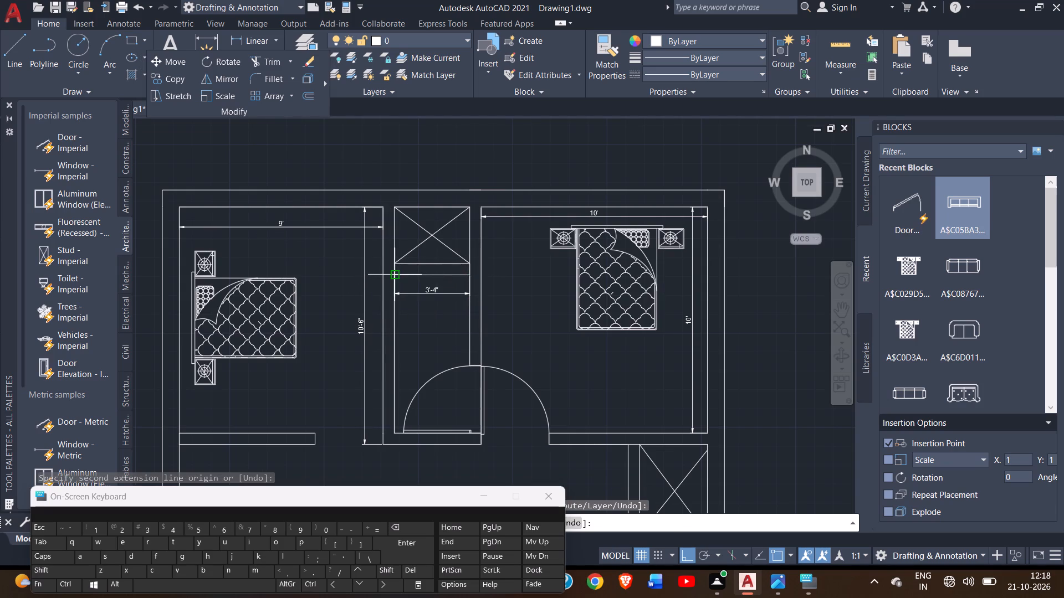
left_click_drag(396, 276, 405, 367)
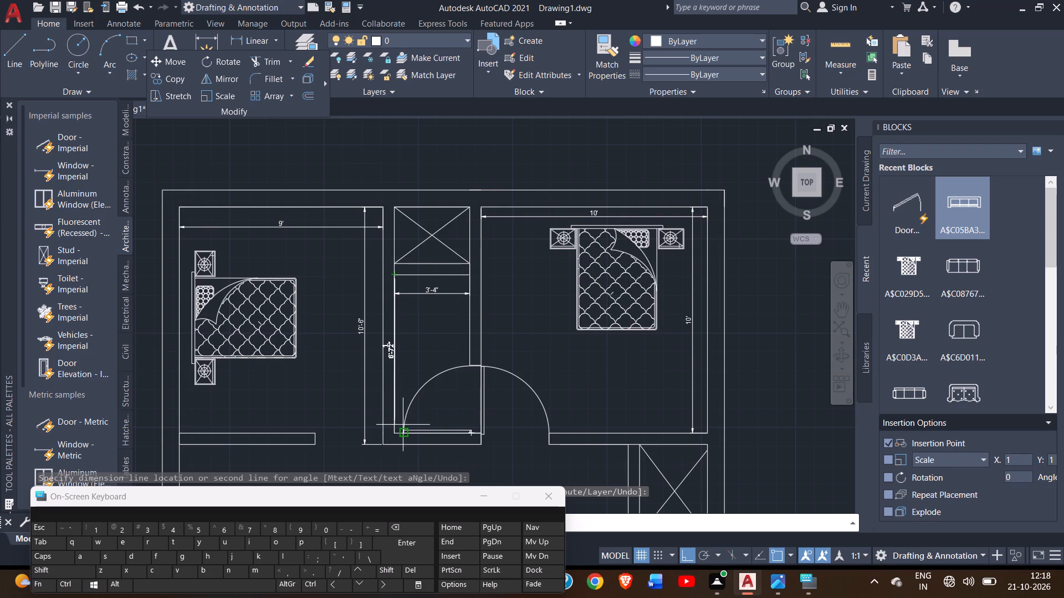
left_click_drag(395, 431, 406, 428)
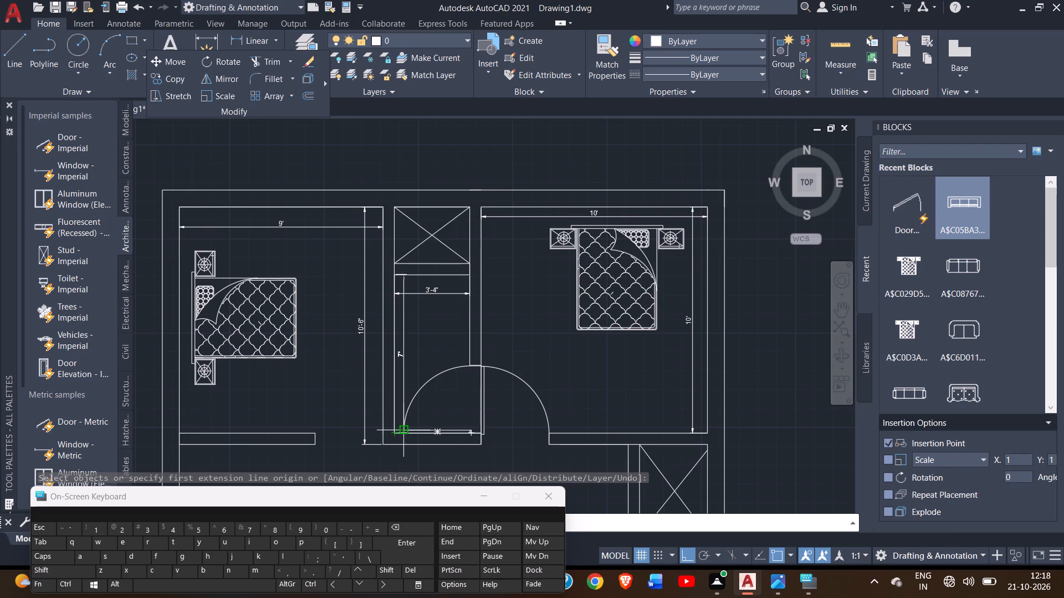
left_click_drag(406, 428, 409, 428)
left_click(409, 428)
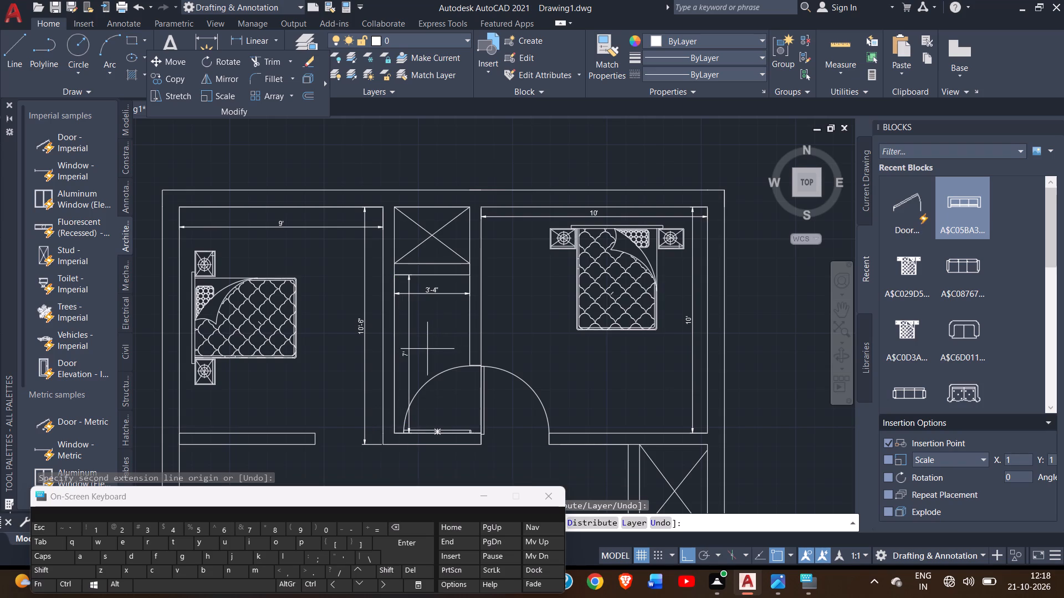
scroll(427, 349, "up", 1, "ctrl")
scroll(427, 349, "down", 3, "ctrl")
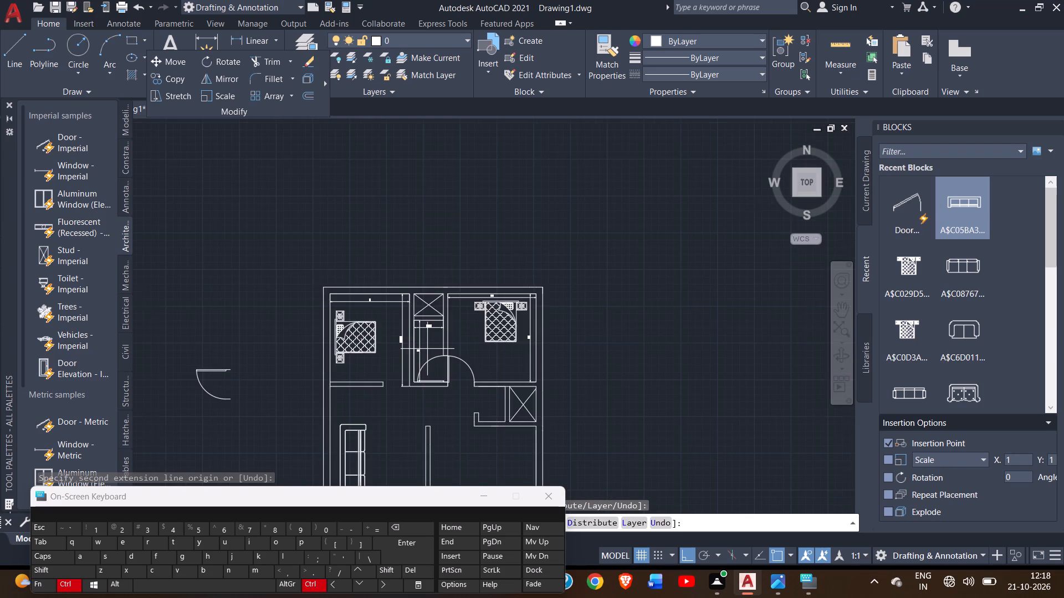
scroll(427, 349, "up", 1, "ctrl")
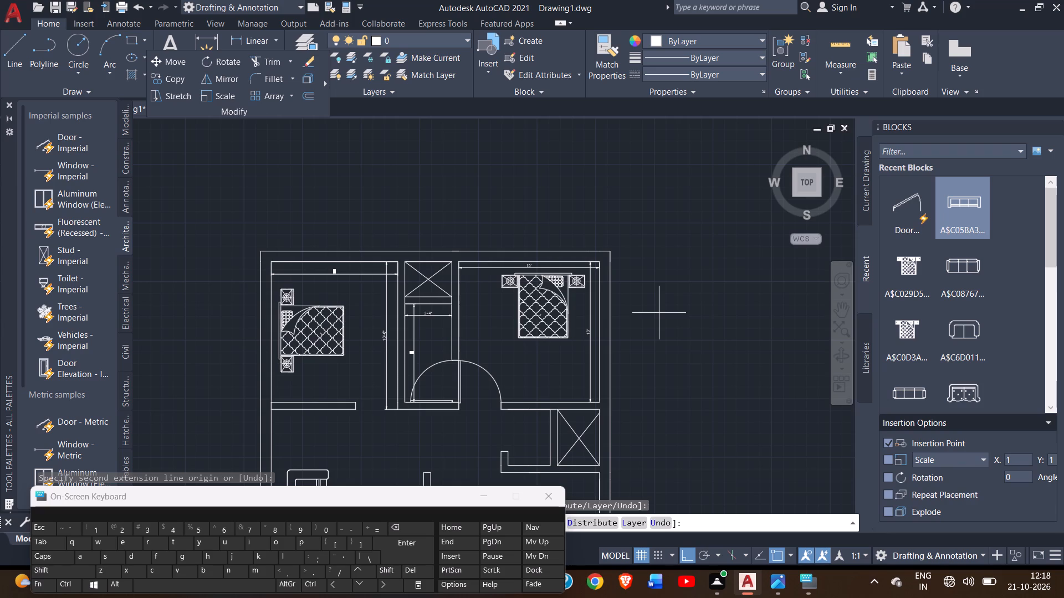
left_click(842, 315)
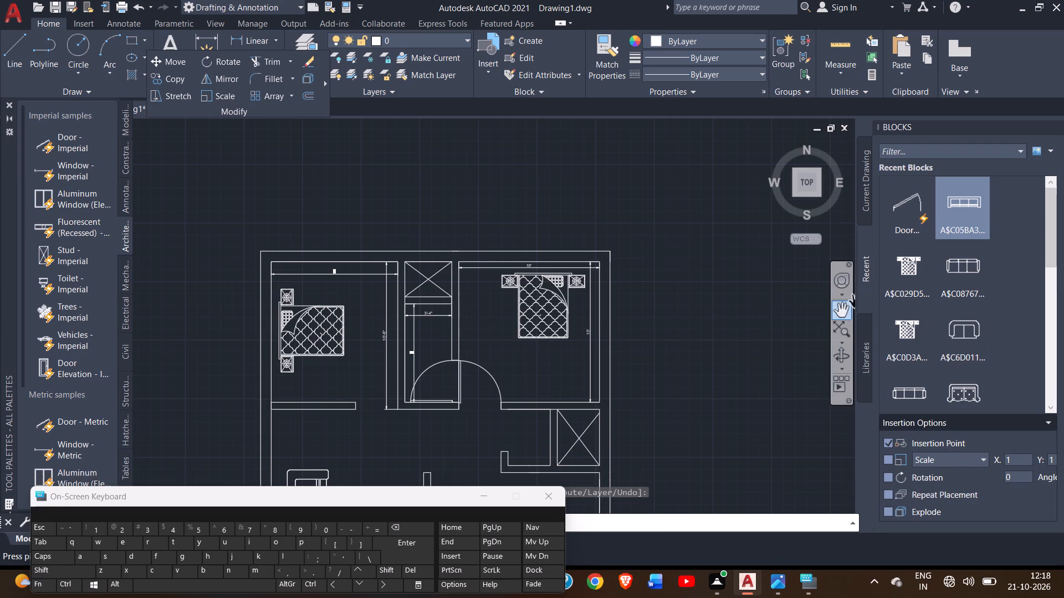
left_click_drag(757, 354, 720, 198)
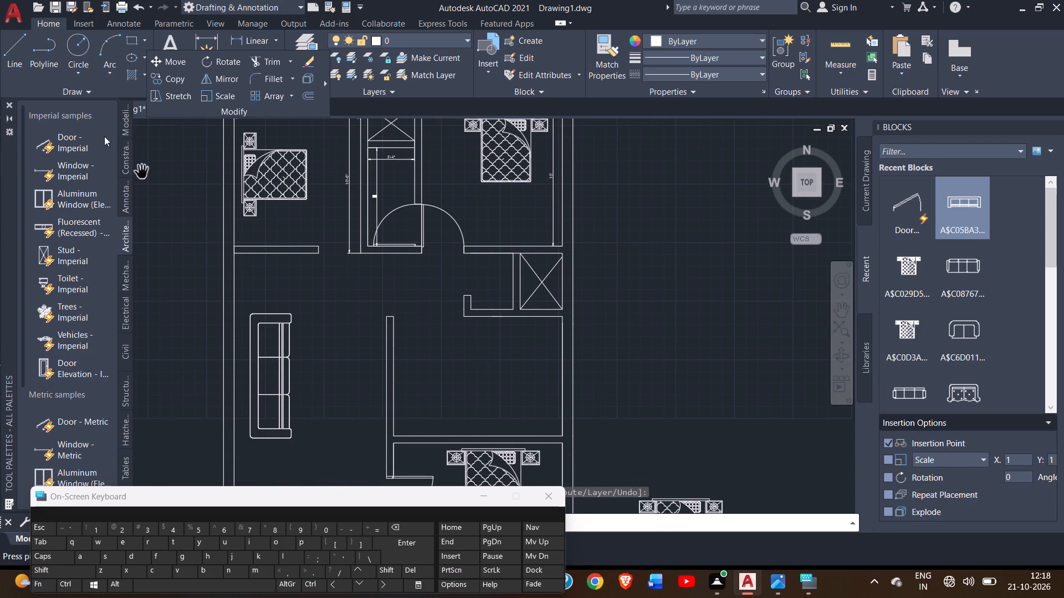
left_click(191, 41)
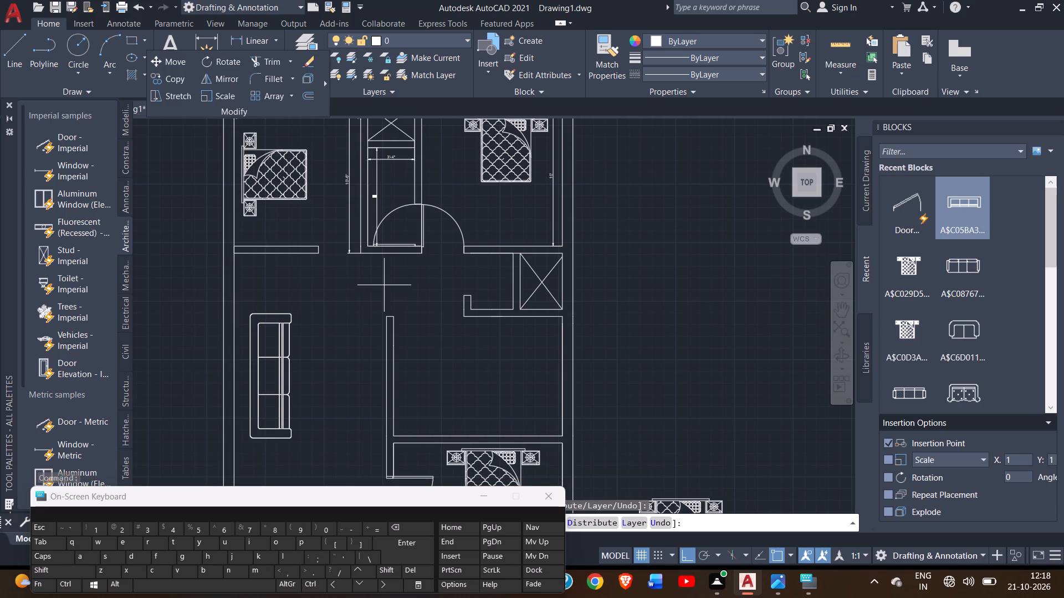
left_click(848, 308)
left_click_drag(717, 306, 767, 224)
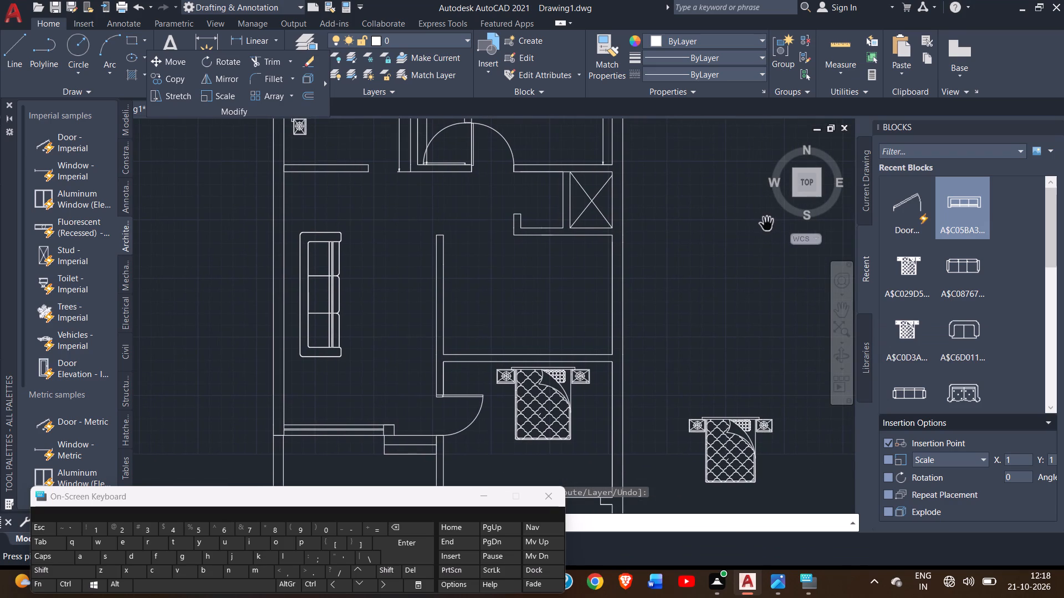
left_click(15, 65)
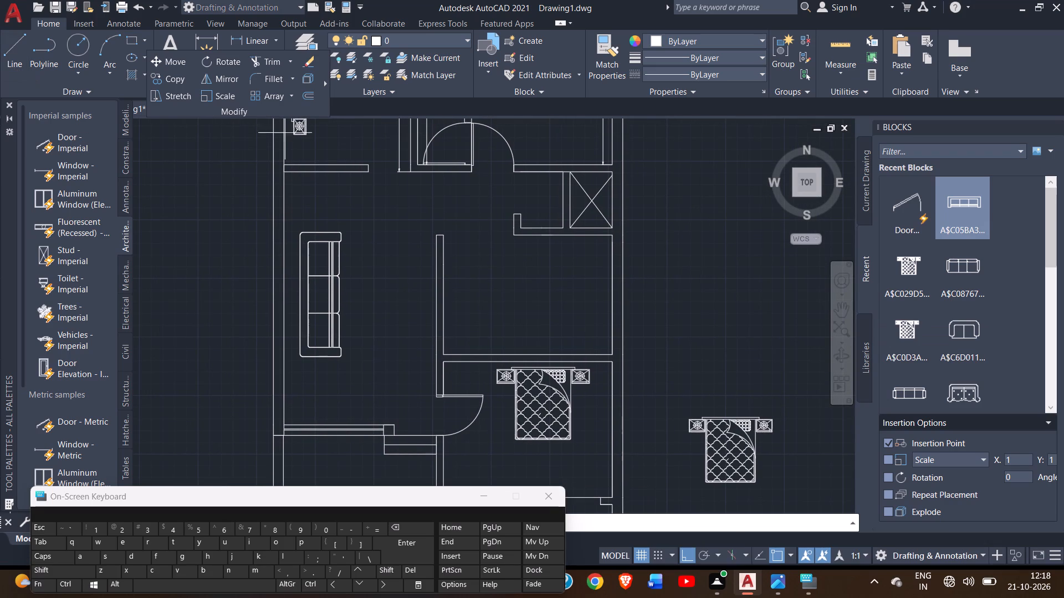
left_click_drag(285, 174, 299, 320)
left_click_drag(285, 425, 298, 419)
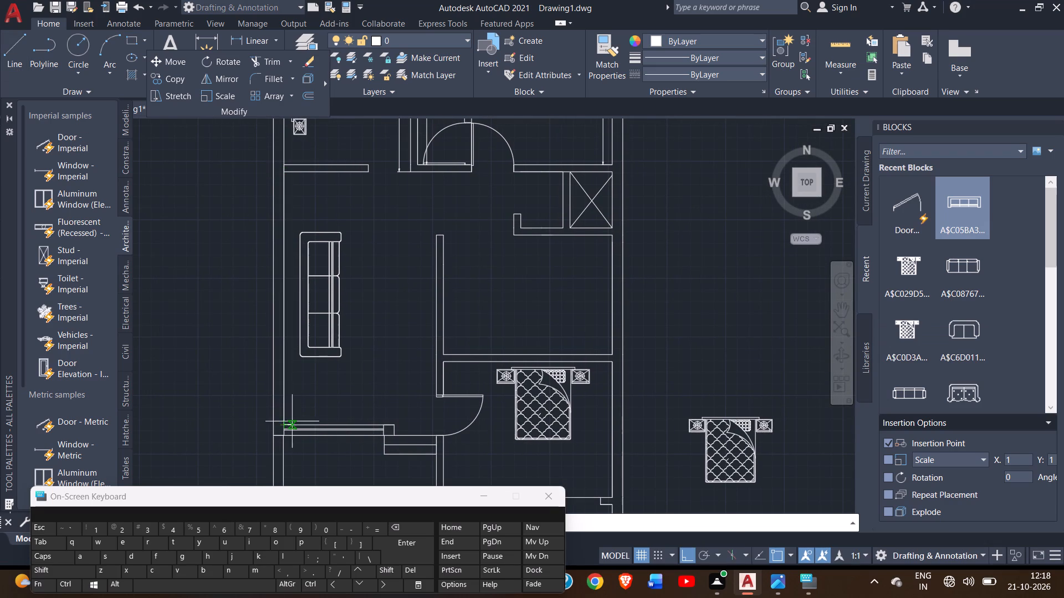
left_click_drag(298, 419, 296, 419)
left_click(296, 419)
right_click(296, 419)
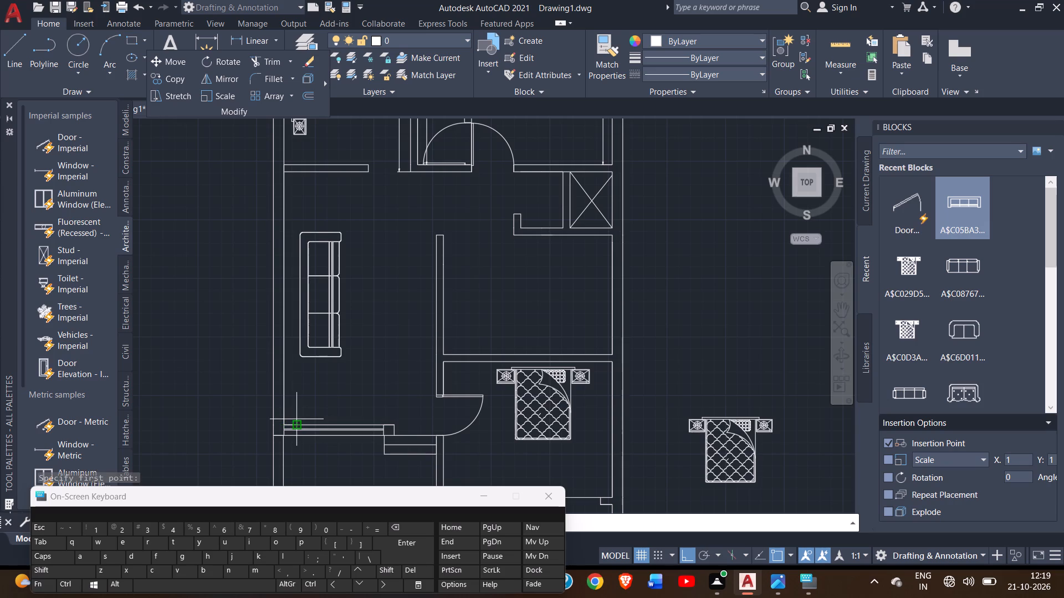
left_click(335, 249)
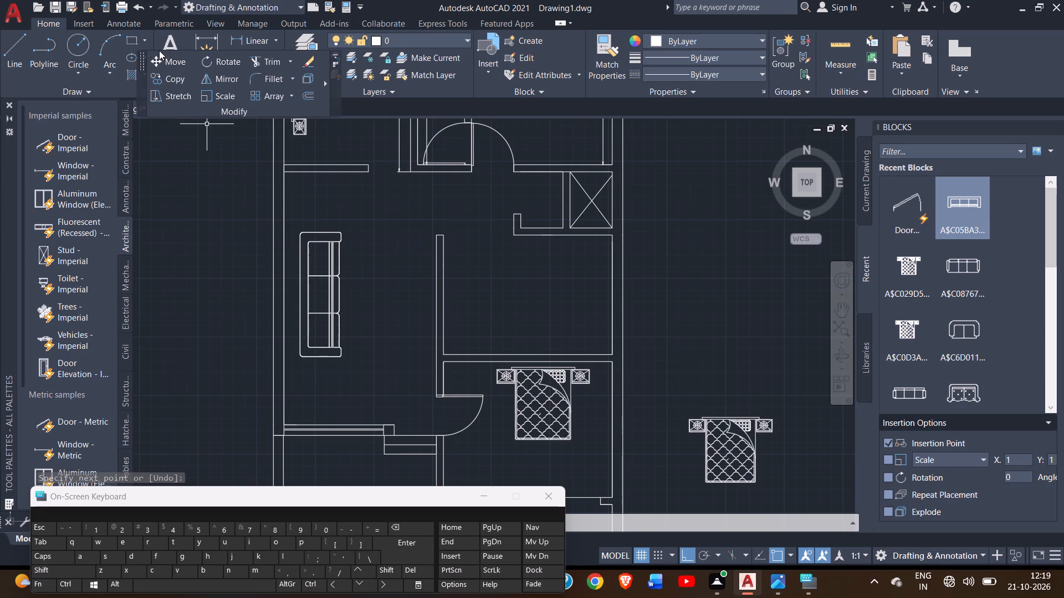
Dimension the hall's inside depth beside the west wall and its inside width just above the south wall.
left_click(205, 46)
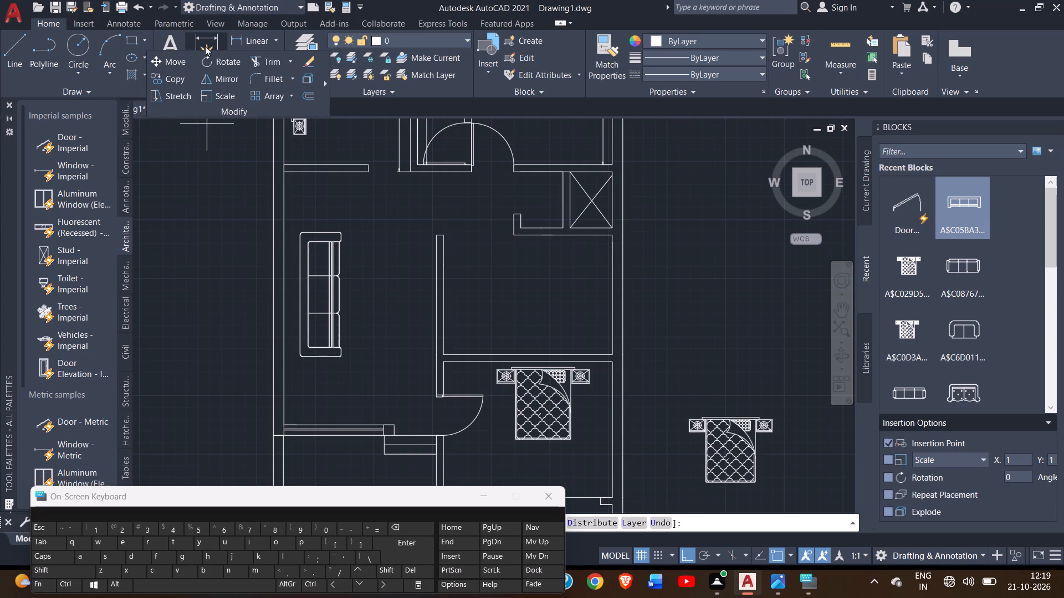
left_click_drag(285, 171, 316, 354)
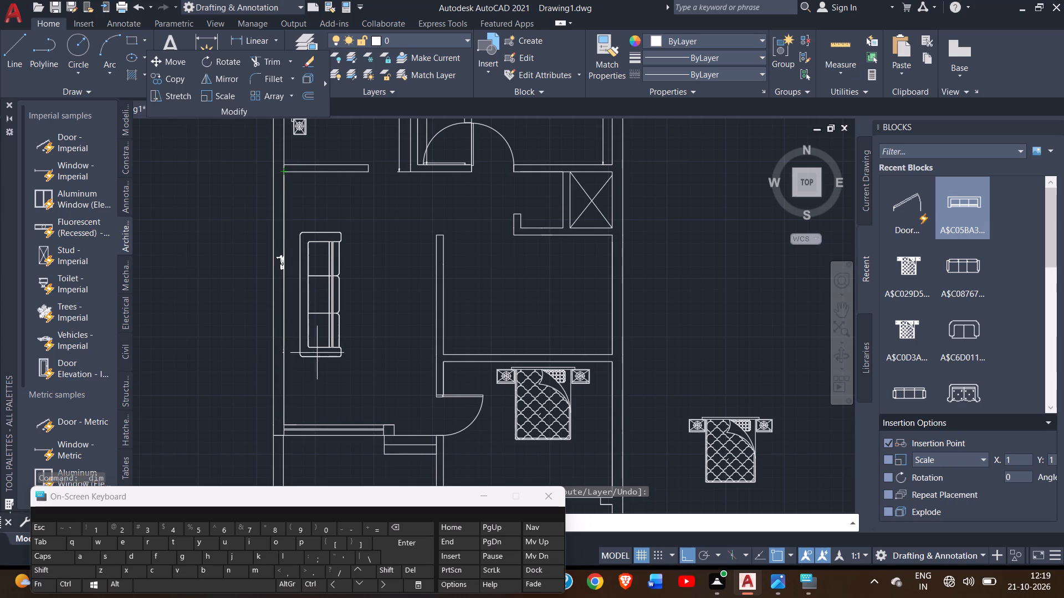
left_click_drag(316, 354, 283, 424)
left_click_drag(283, 424, 293, 419)
left_click(293, 419)
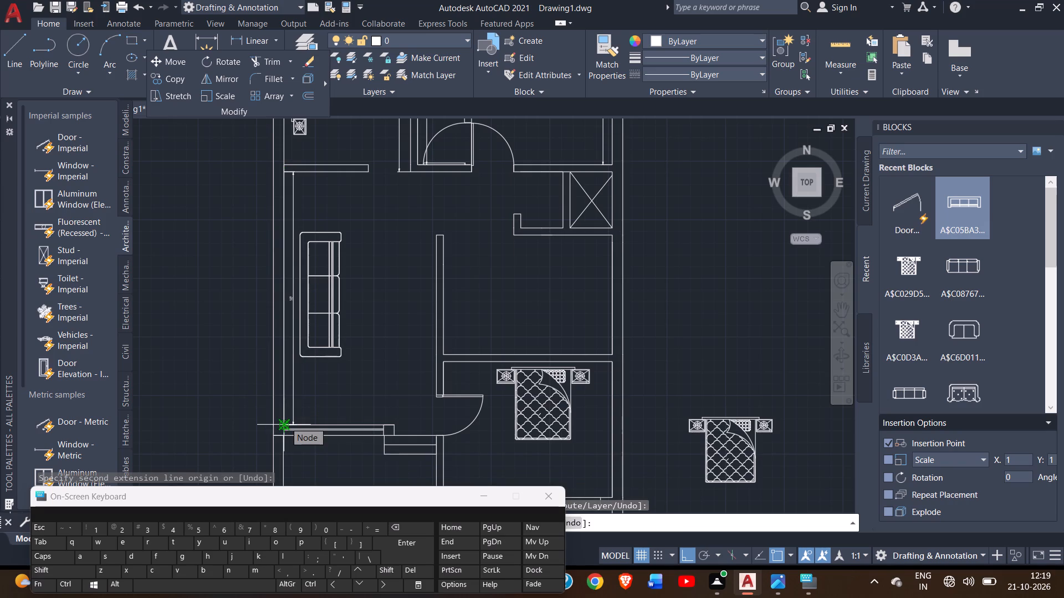
scroll(285, 422, "up", 1, "ctrl")
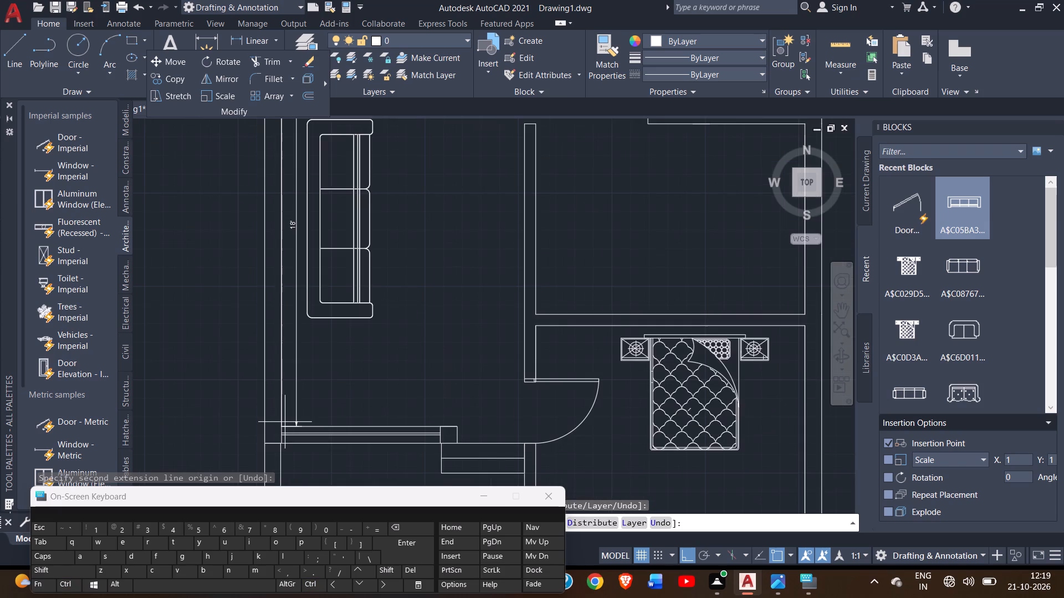
left_click_drag(279, 426, 507, 424)
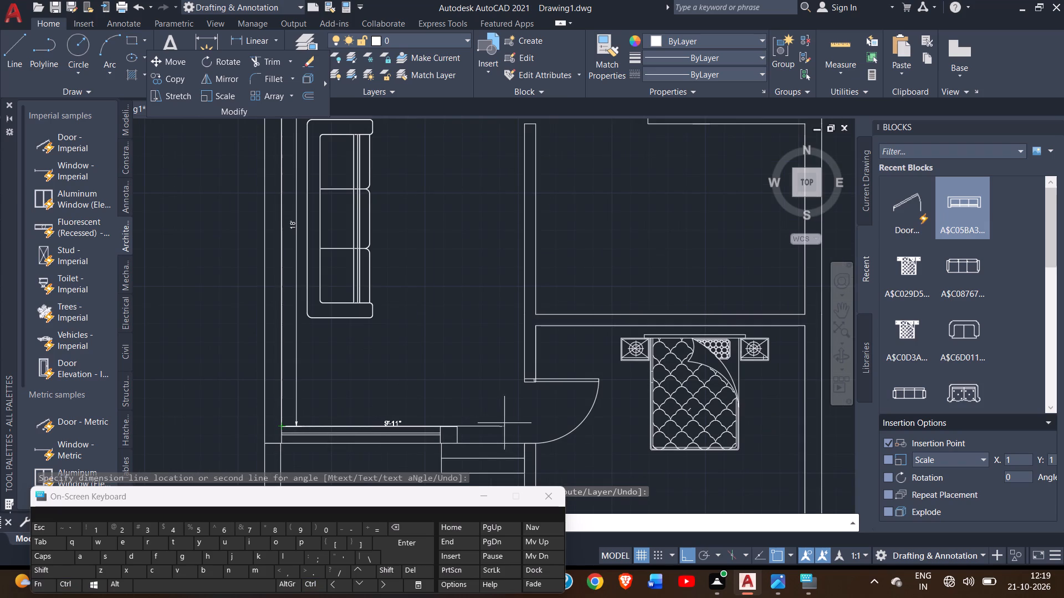
left_click_drag(507, 424, 526, 426)
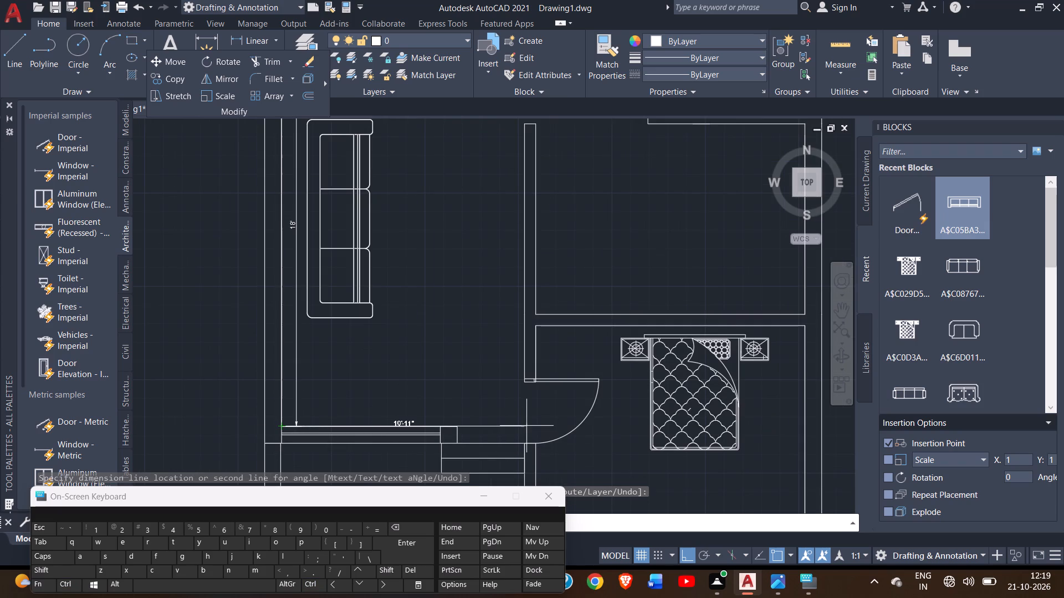
left_click_drag(526, 426, 526, 426)
left_click_drag(526, 426, 525, 415)
left_click(525, 415)
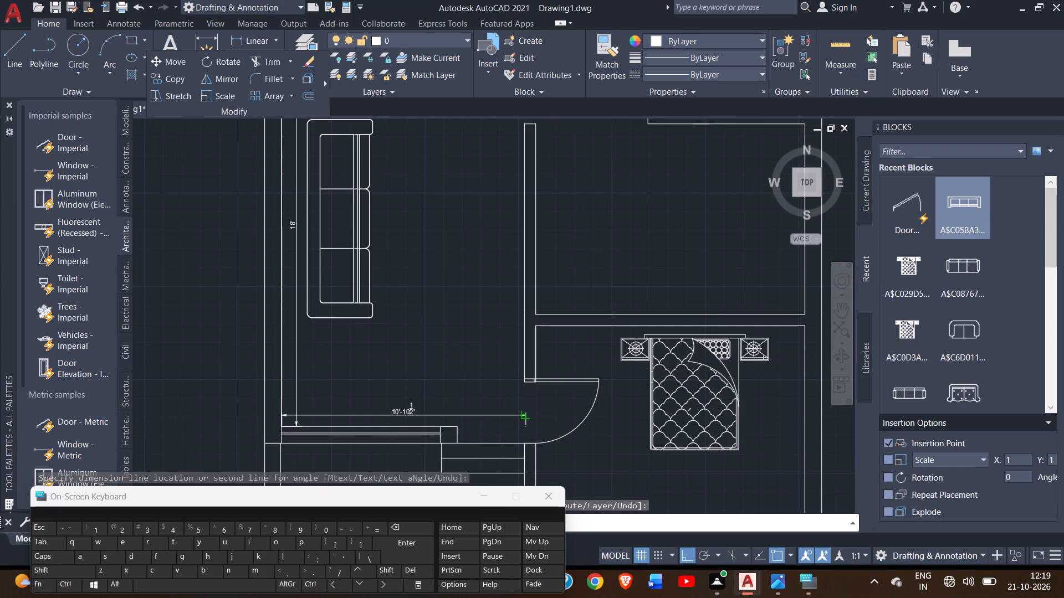
Dimension the inside width and depth of the room directly north of the south bedroom, beside its south and east walls.
scroll(525, 415, "down", 2, "ctrl")
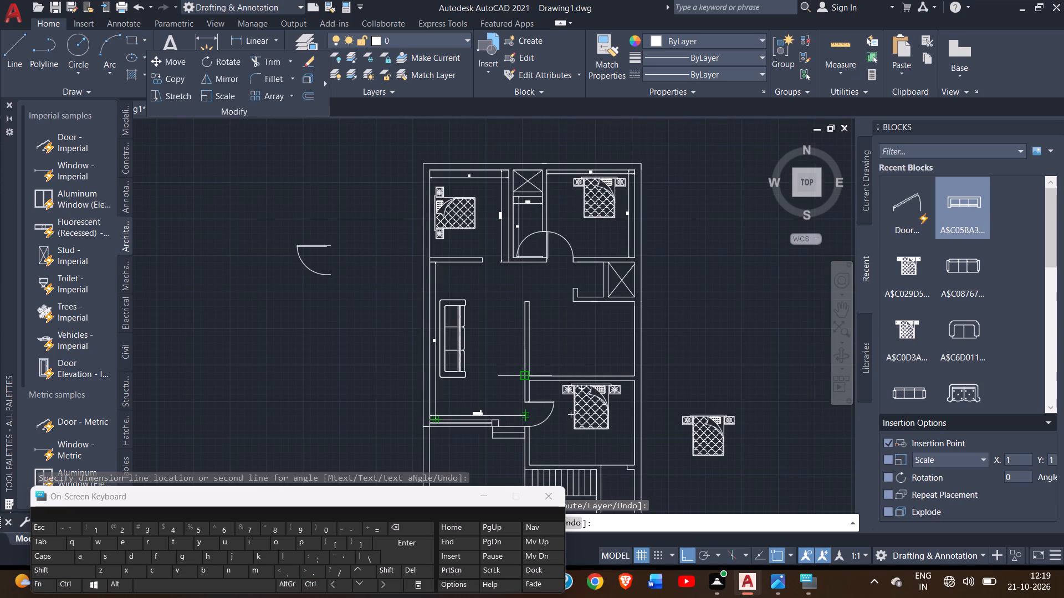
left_click_drag(530, 376, 627, 370)
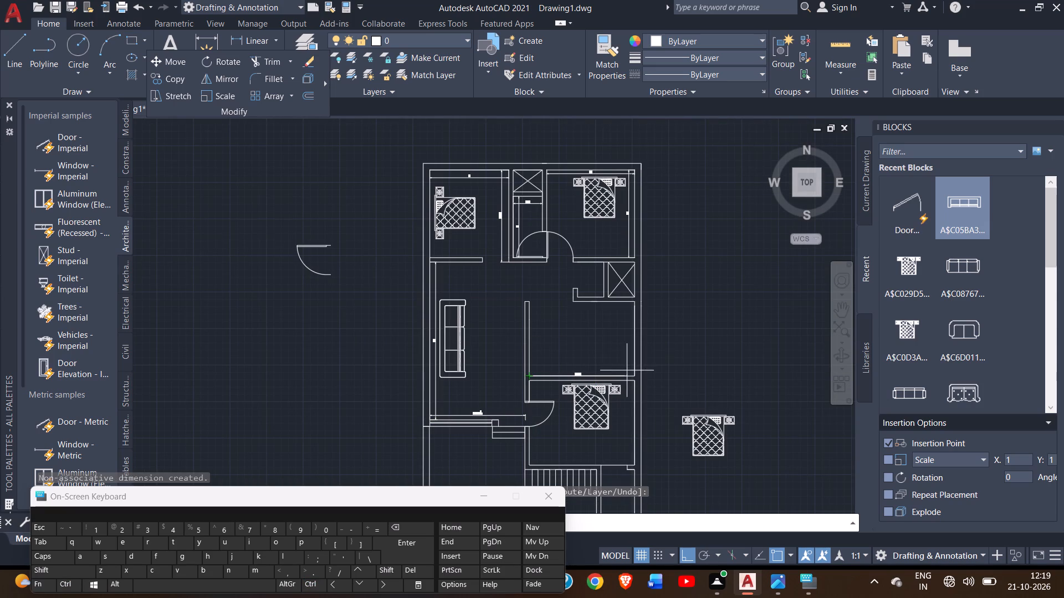
left_click_drag(635, 377, 634, 364)
left_click(634, 364)
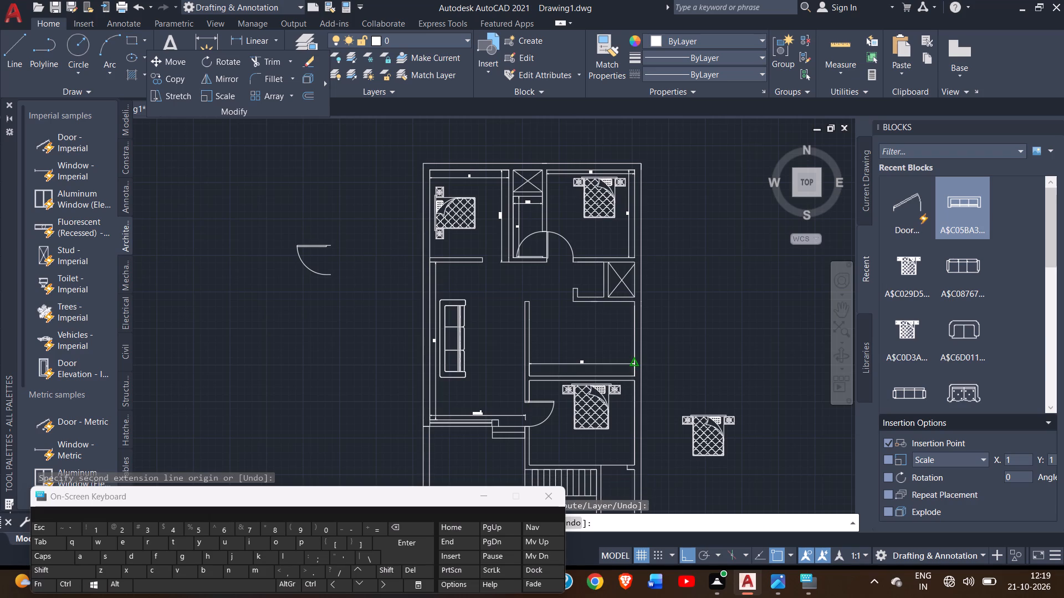
scroll(634, 364, "up", 1, "ctrl")
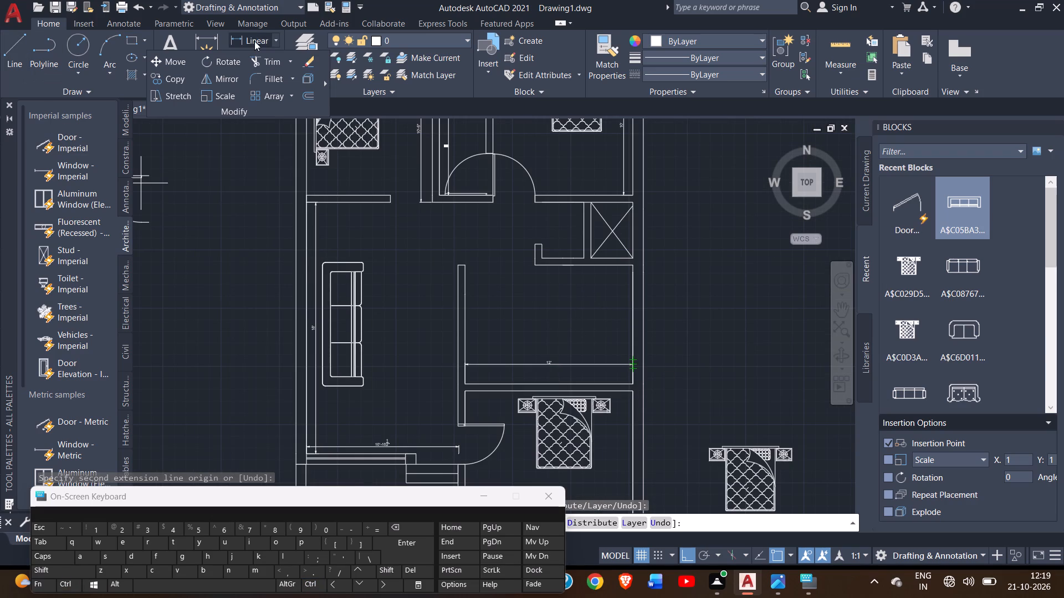
left_click(204, 40)
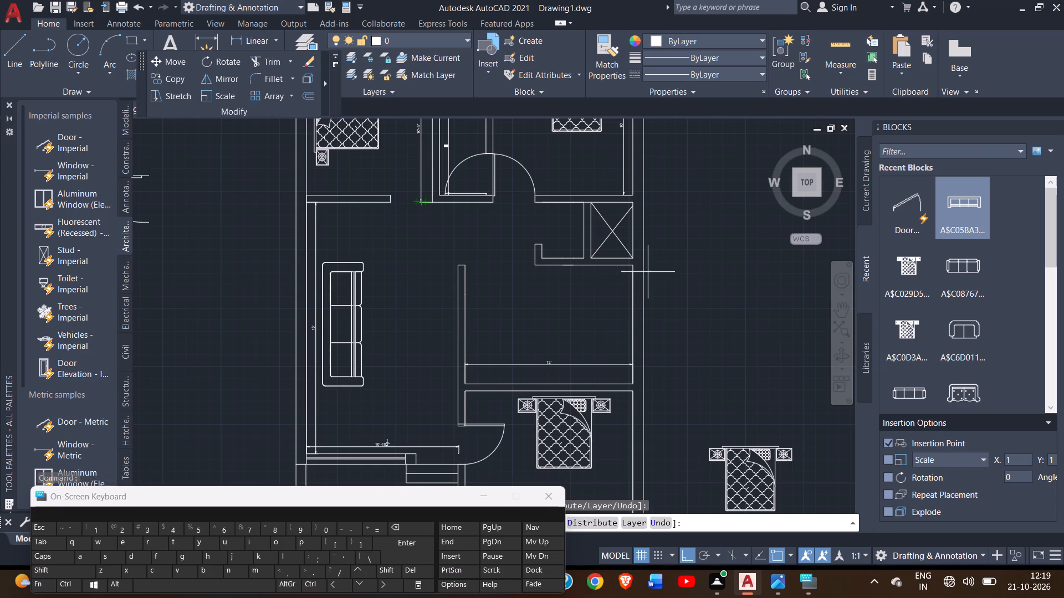
left_click_drag(630, 264, 631, 365)
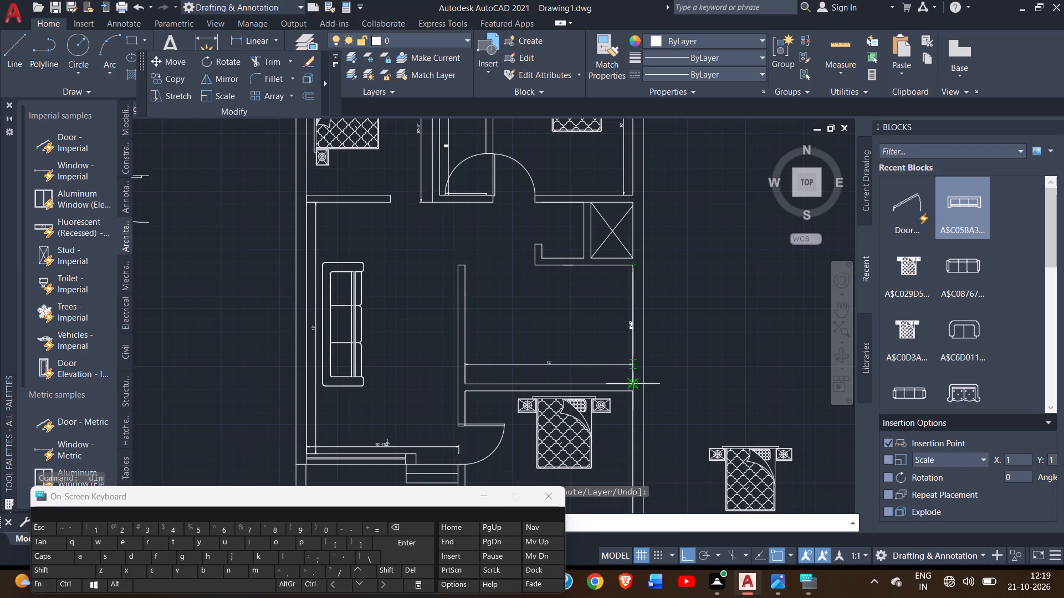
left_click_drag(631, 380, 626, 379)
left_click(626, 379)
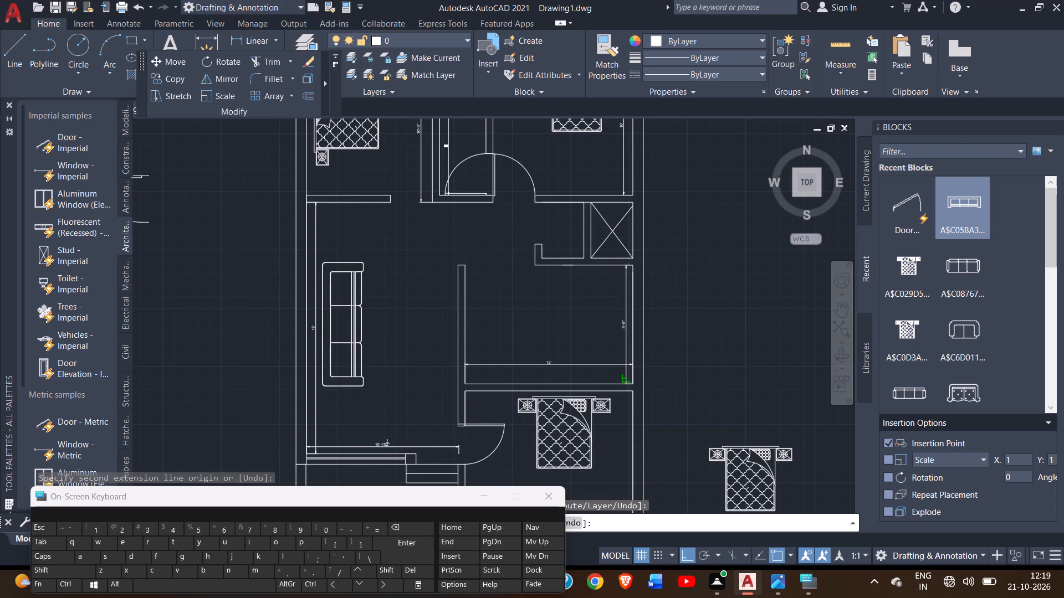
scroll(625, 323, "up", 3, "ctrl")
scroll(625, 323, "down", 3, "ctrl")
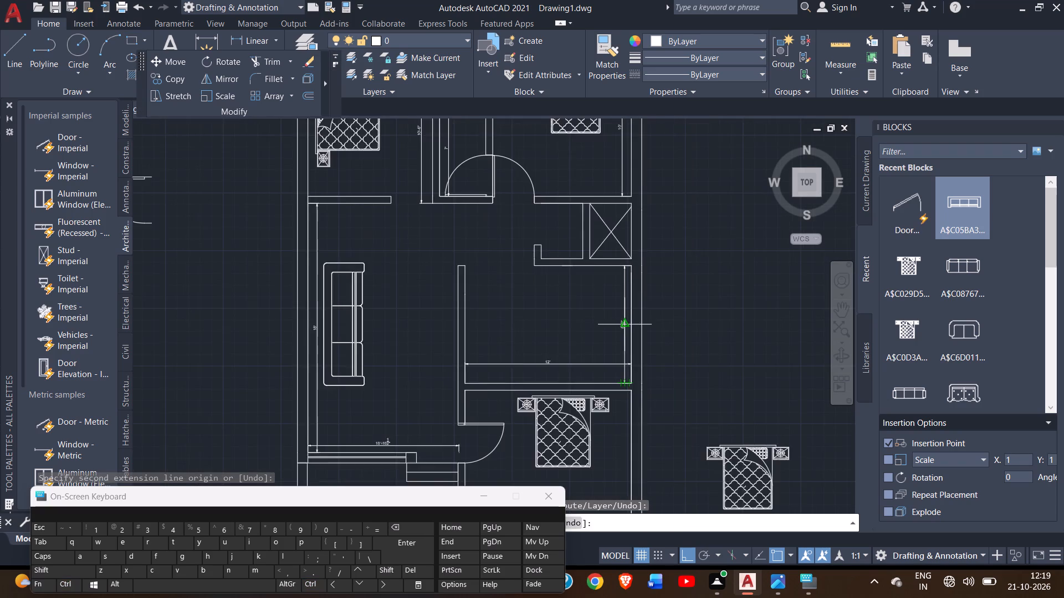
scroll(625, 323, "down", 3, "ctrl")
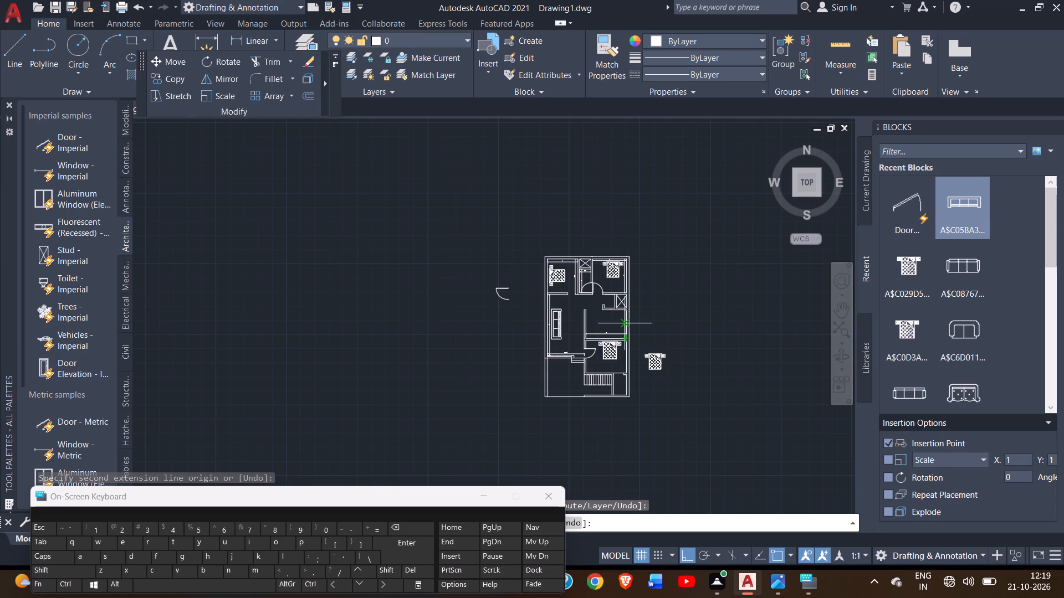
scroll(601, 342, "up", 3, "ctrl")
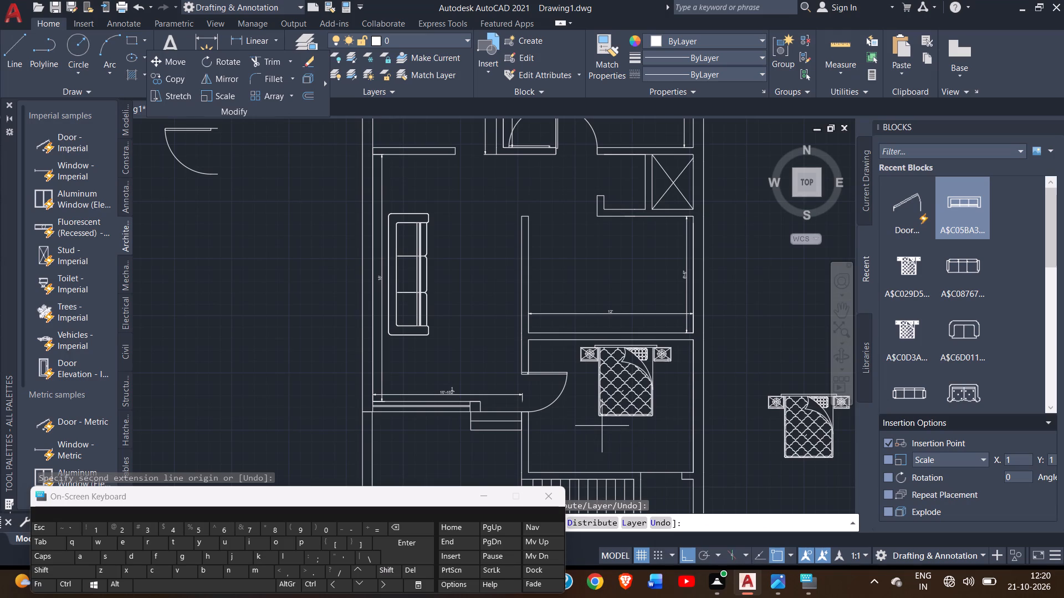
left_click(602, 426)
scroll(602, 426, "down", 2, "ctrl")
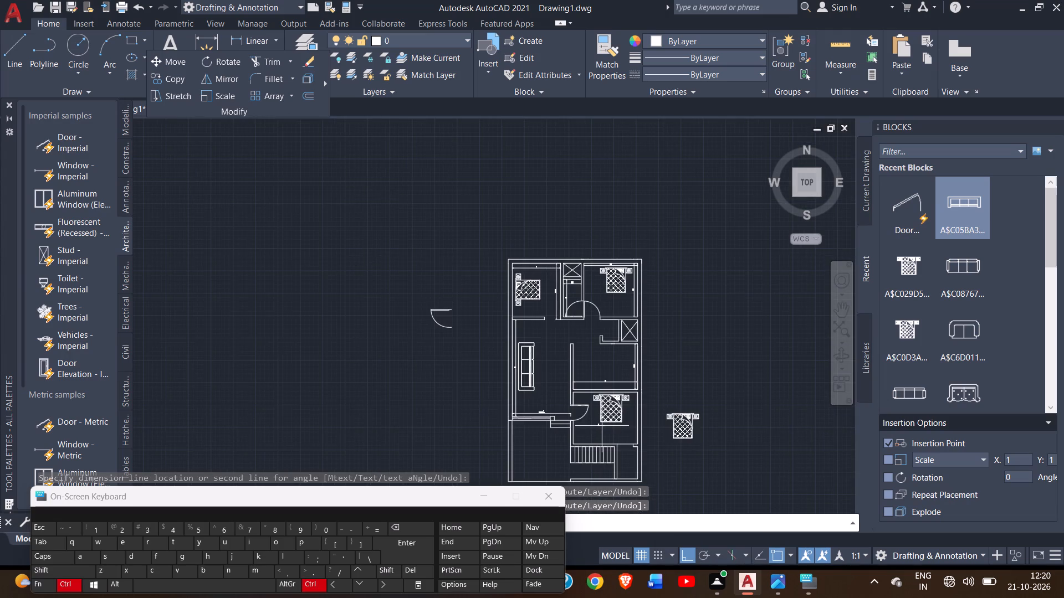
Dimension the south bedroom's inside width, placing the dimension just above its south wall.
scroll(602, 426, "up", 2, "ctrl")
scroll(602, 426, "down", 2, "ctrl")
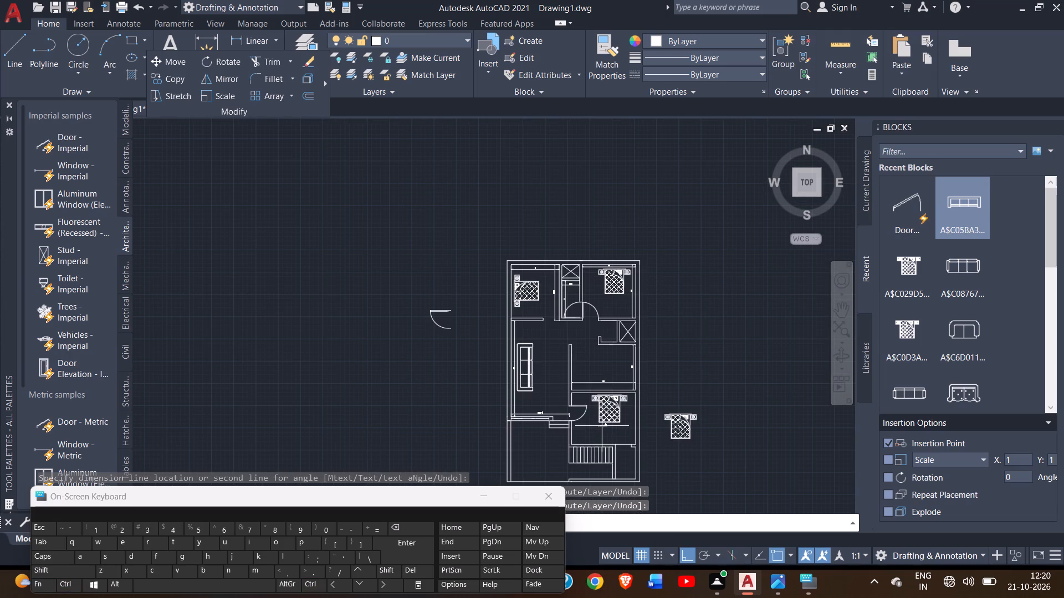
right_click(744, 325)
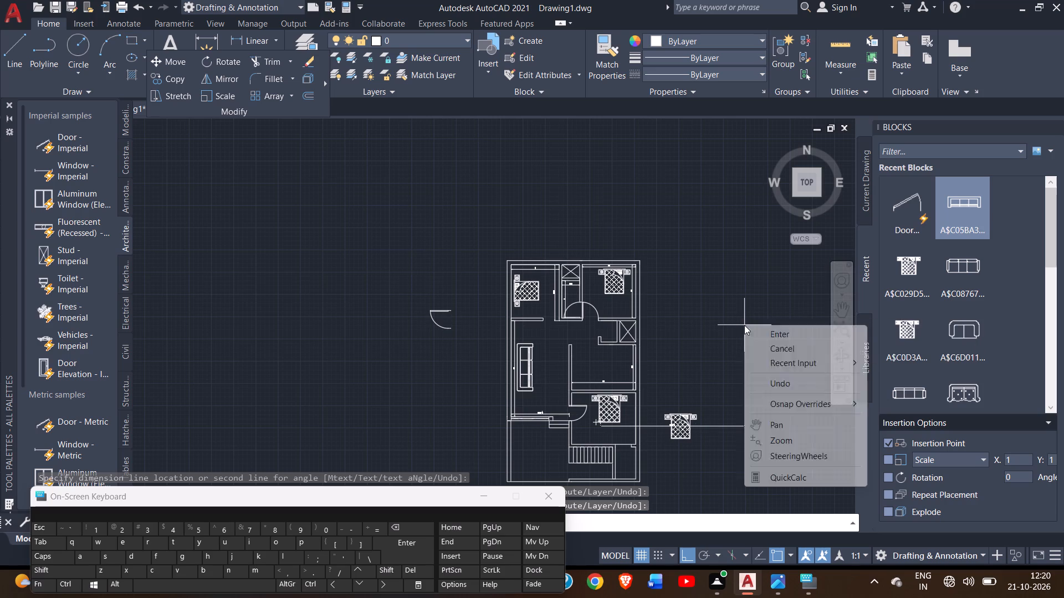
left_click(756, 333)
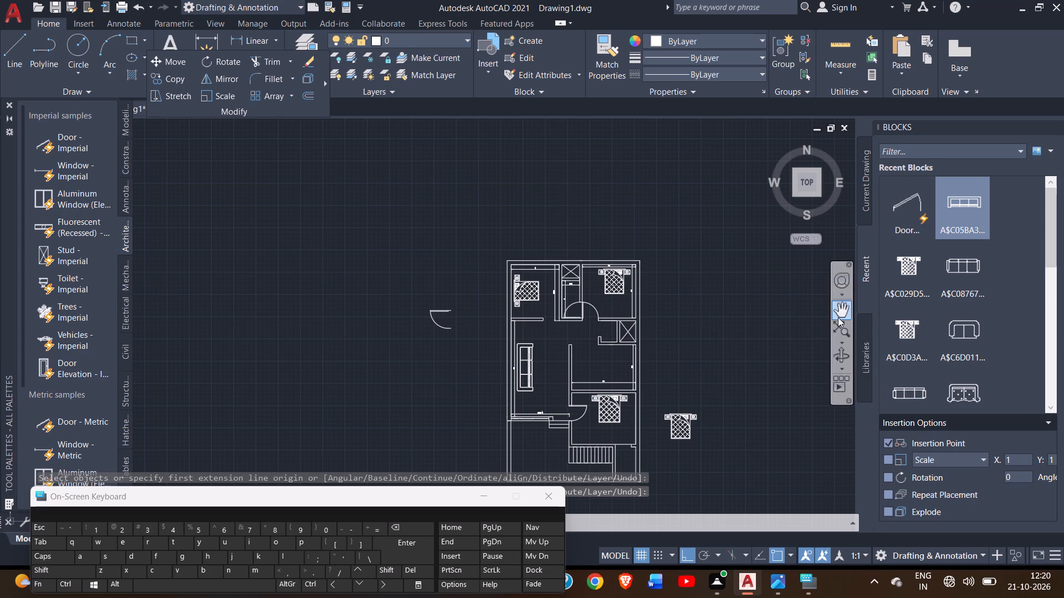
left_click_drag(838, 316, 736, 335)
left_click(736, 335)
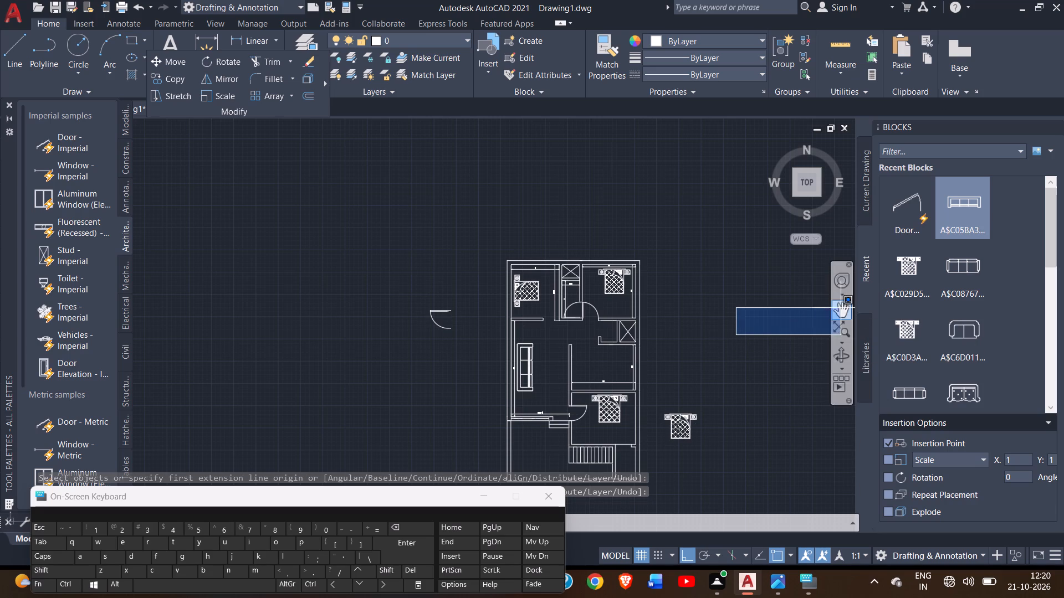
left_click_drag(781, 328, 845, 308)
left_click(845, 308)
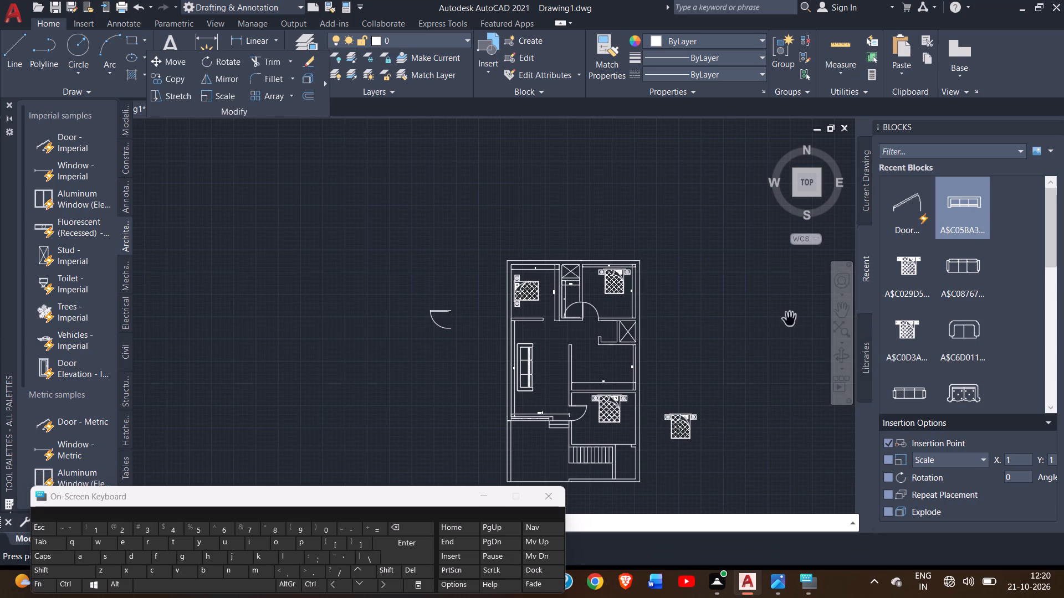
left_click_drag(766, 325, 690, 182)
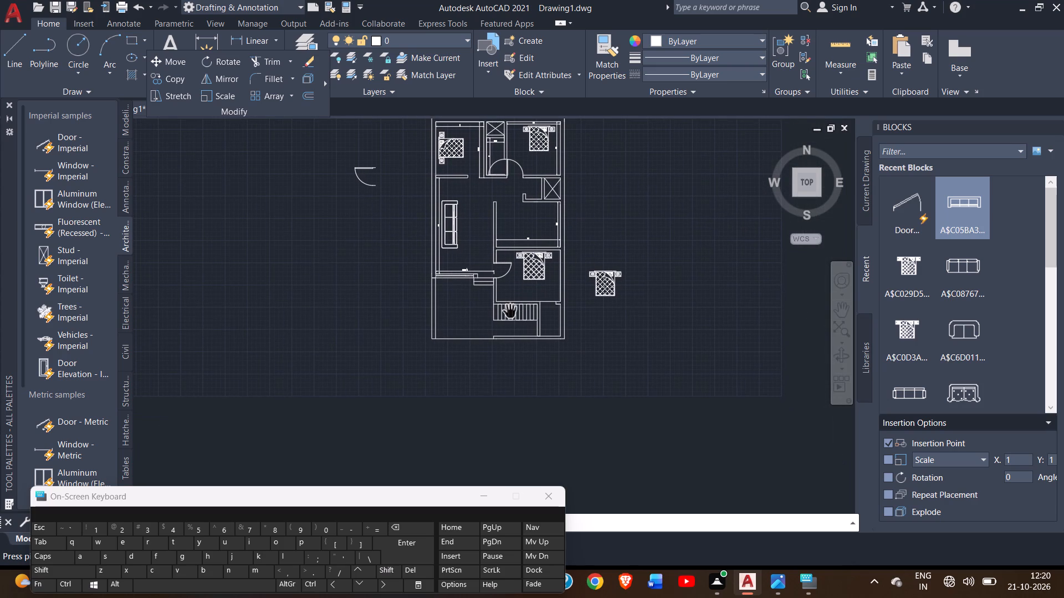
scroll(508, 313, "up", 2, "ctrl")
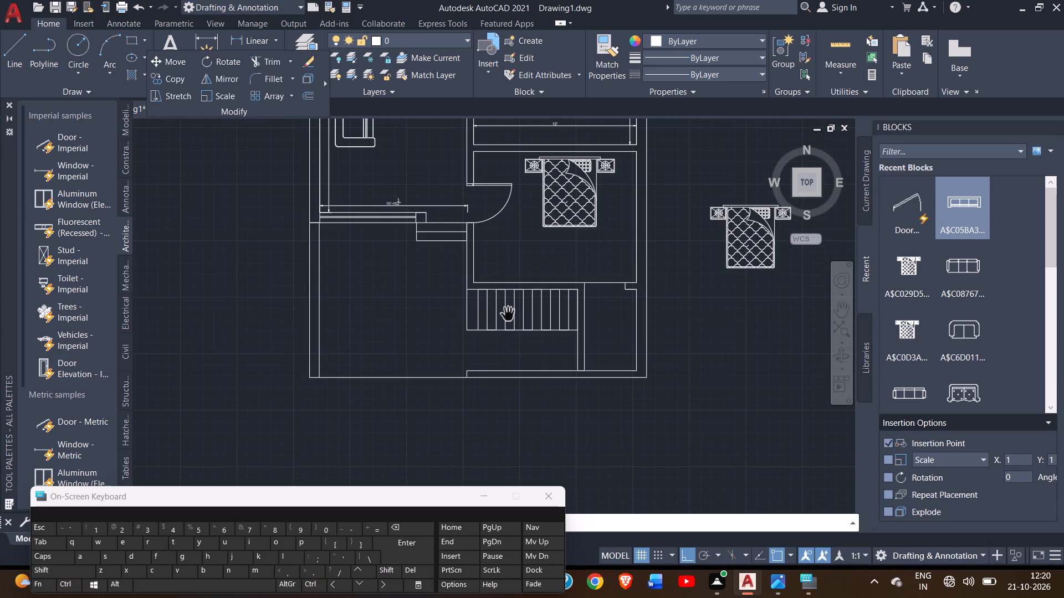
left_click(194, 44)
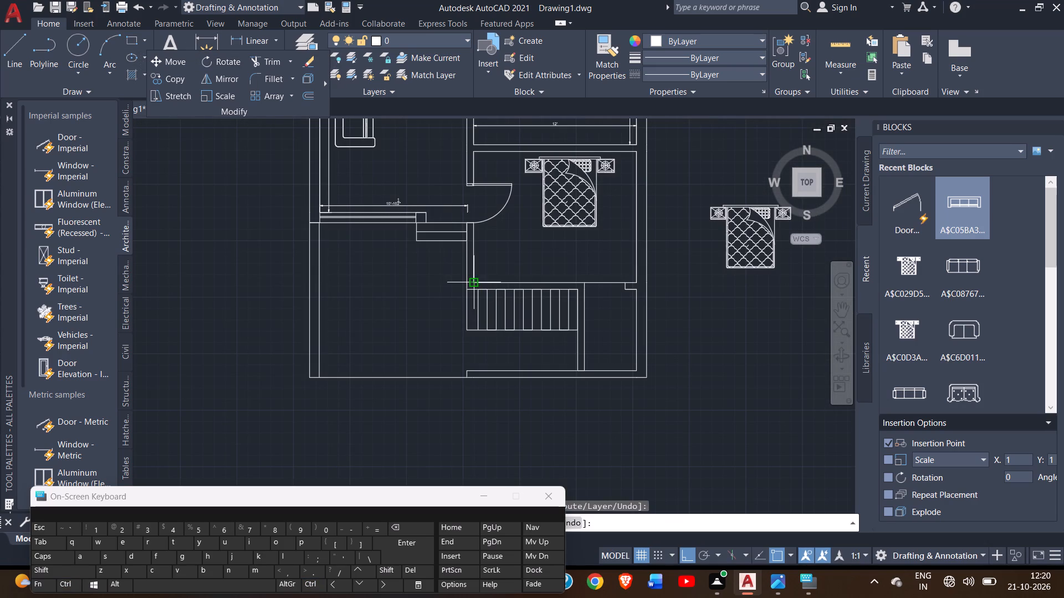
left_click_drag(477, 280, 649, 276)
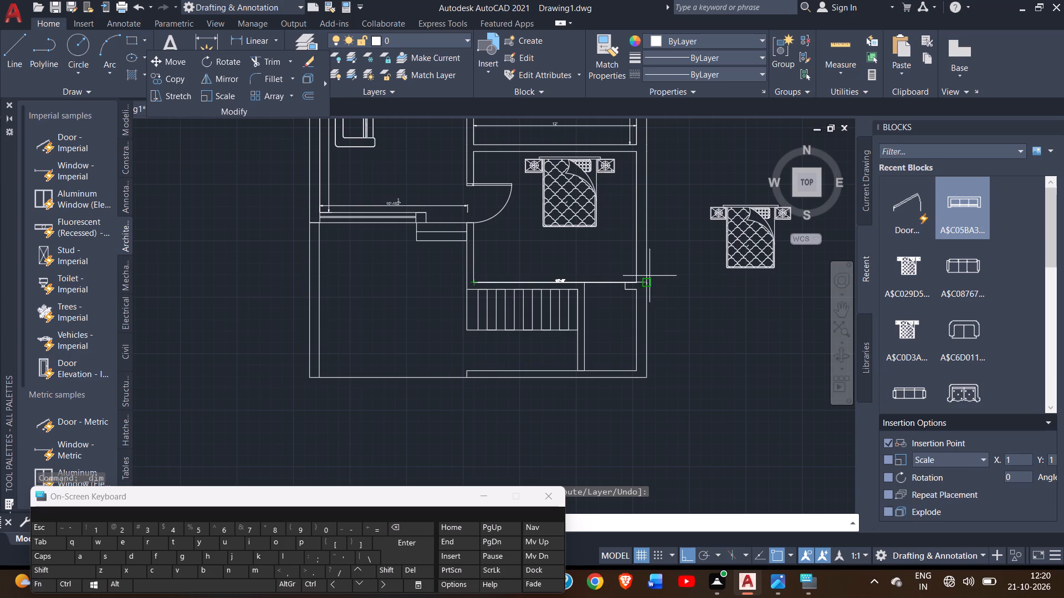
left_click_drag(649, 276, 636, 280)
left_click_drag(636, 280, 630, 266)
left_click(630, 266)
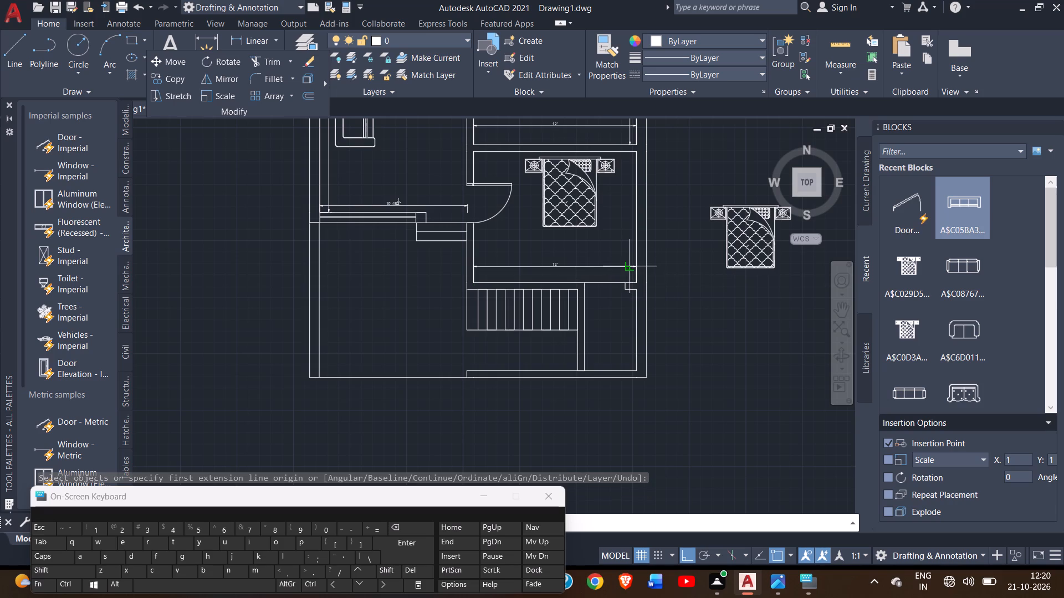
Dimension the south bedroom's inside depth, placing the dimension just inside its east wall.
left_click(635, 154)
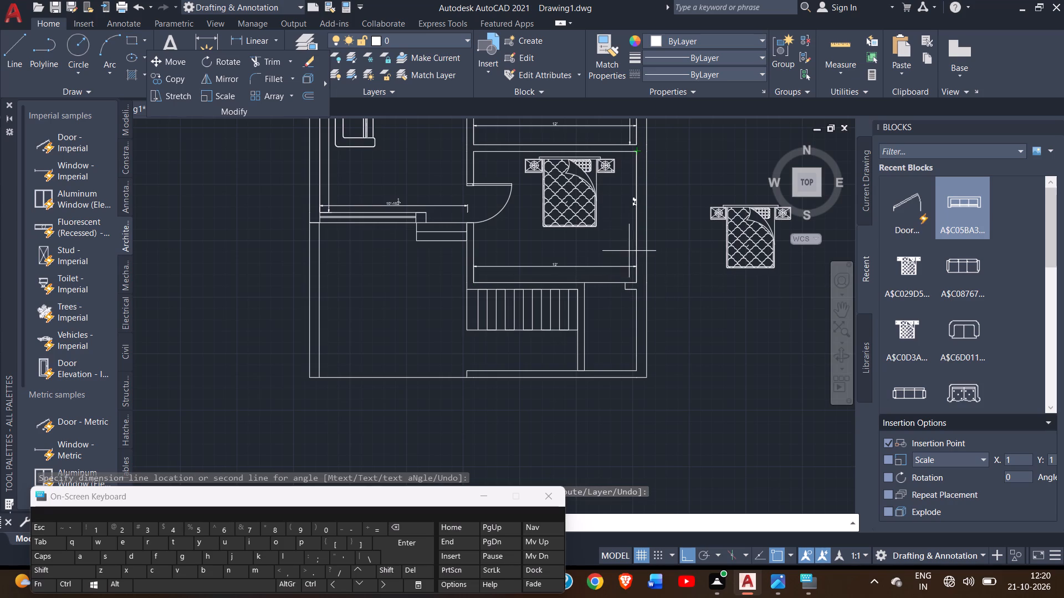
left_click_drag(640, 282, 628, 270)
left_click(628, 270)
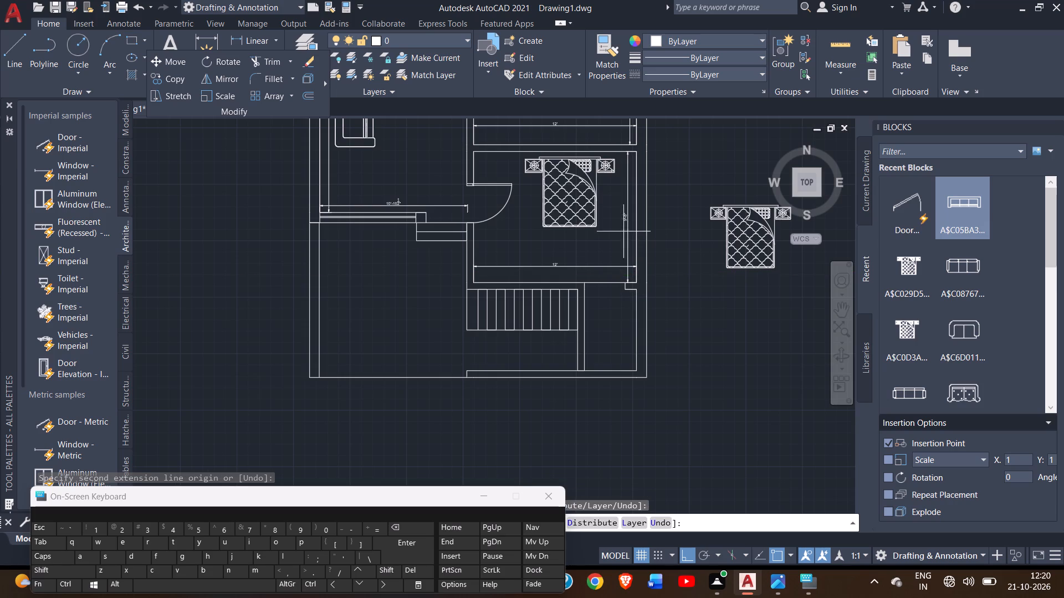
right_click(617, 236)
left_click(638, 248)
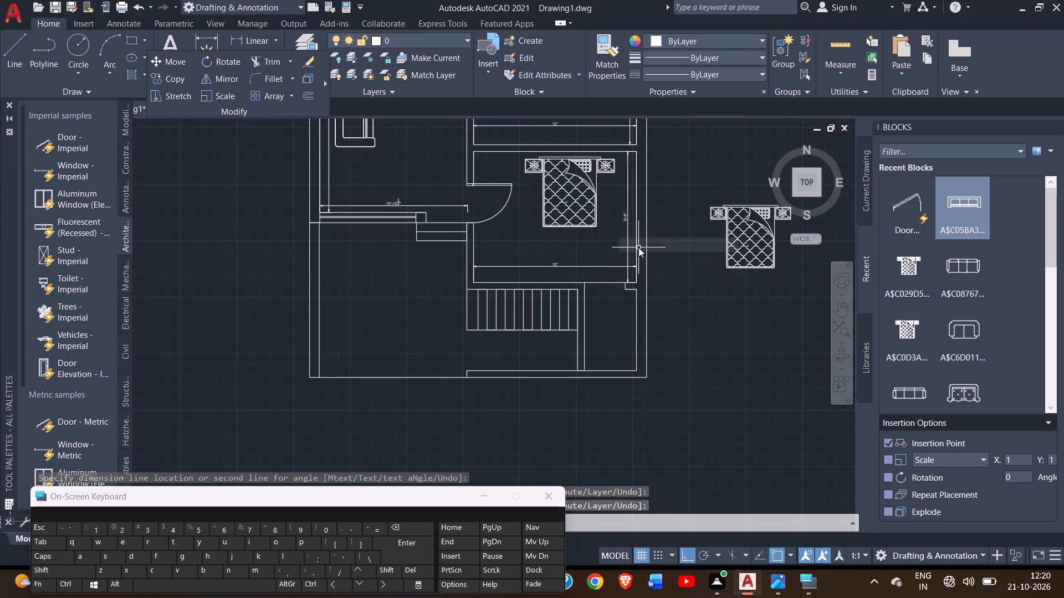
scroll(620, 213, "up", 3, "ctrl")
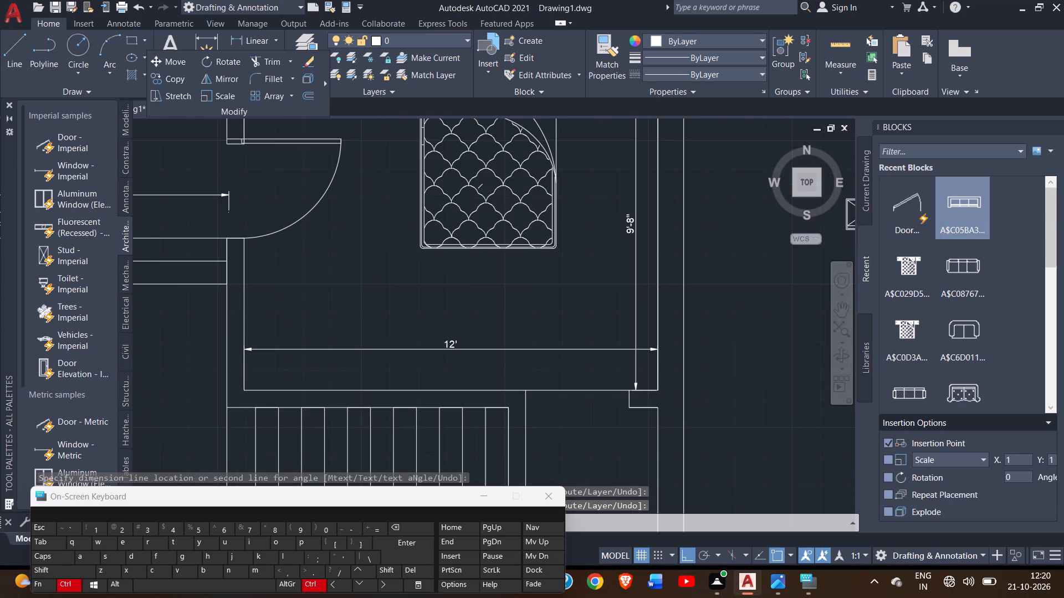
scroll(620, 213, "down", 3, "ctrl")
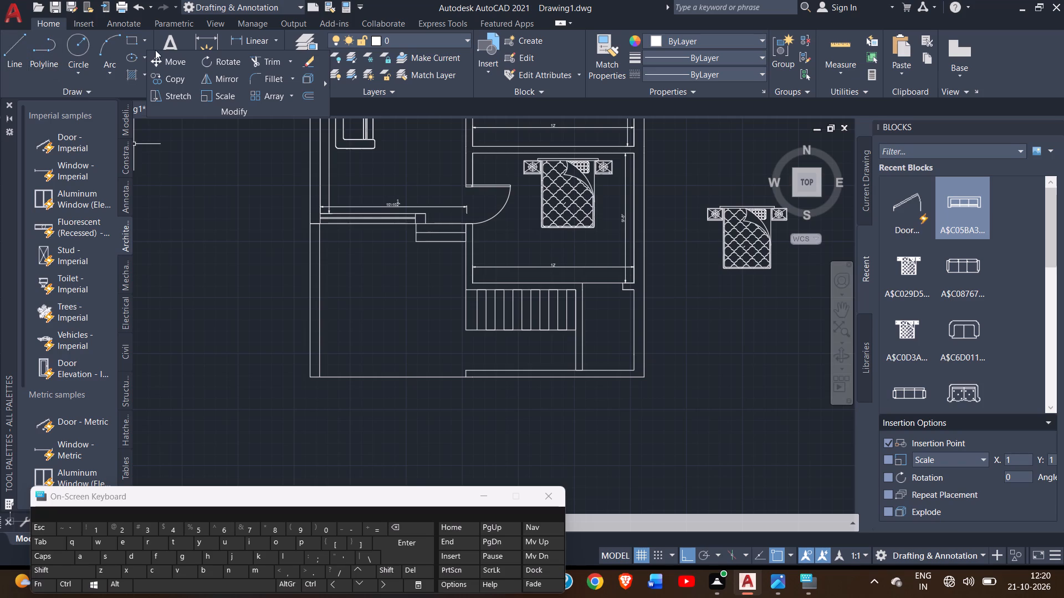
Dimension the inside depth and width of the small room east of the staircase, placing both dimensions inside it.
left_click(208, 44)
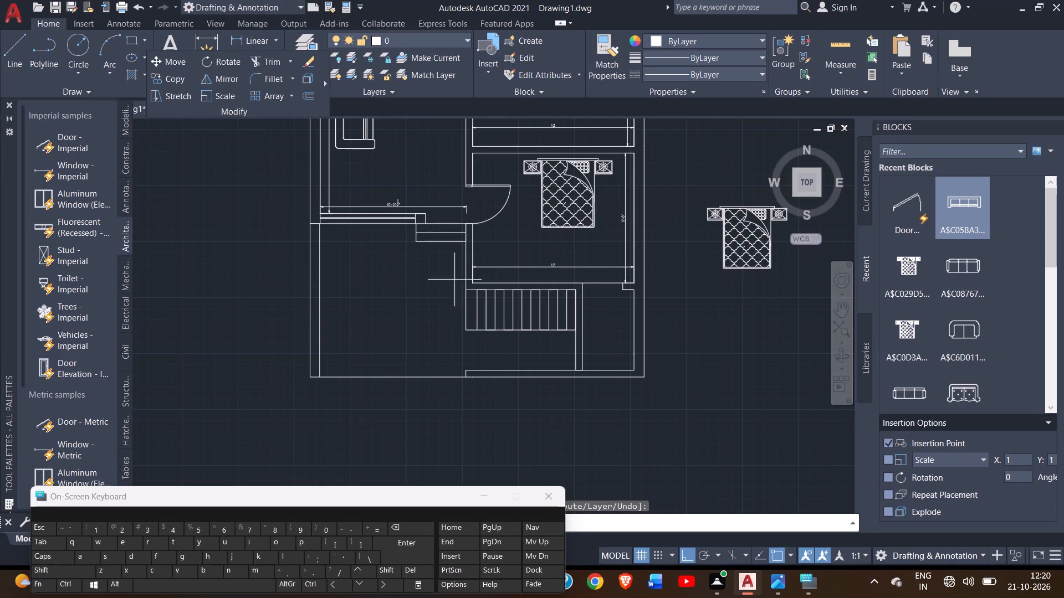
left_click(582, 282)
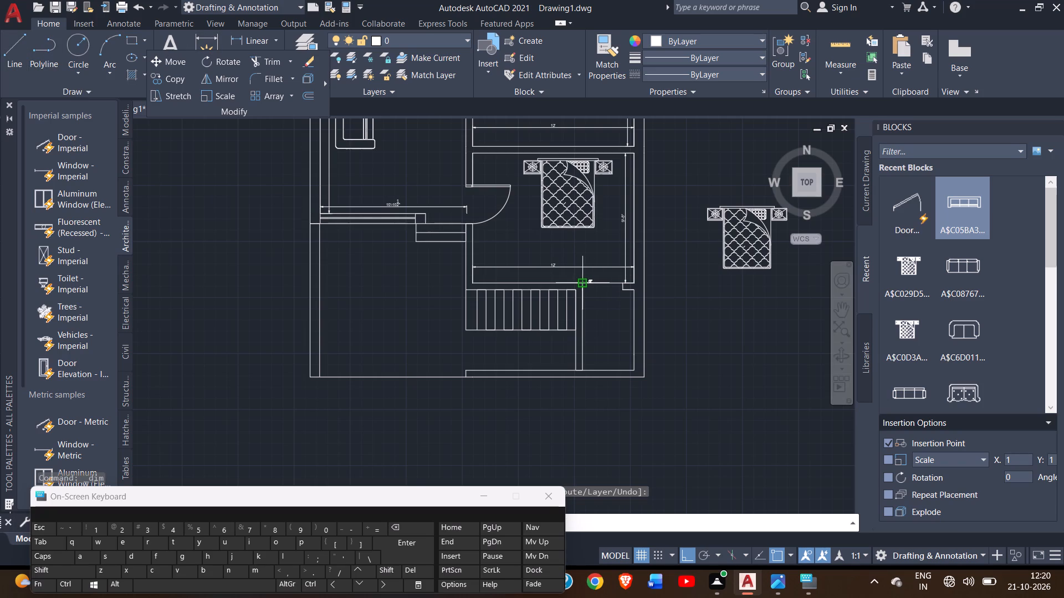
left_click_drag(584, 370, 593, 369)
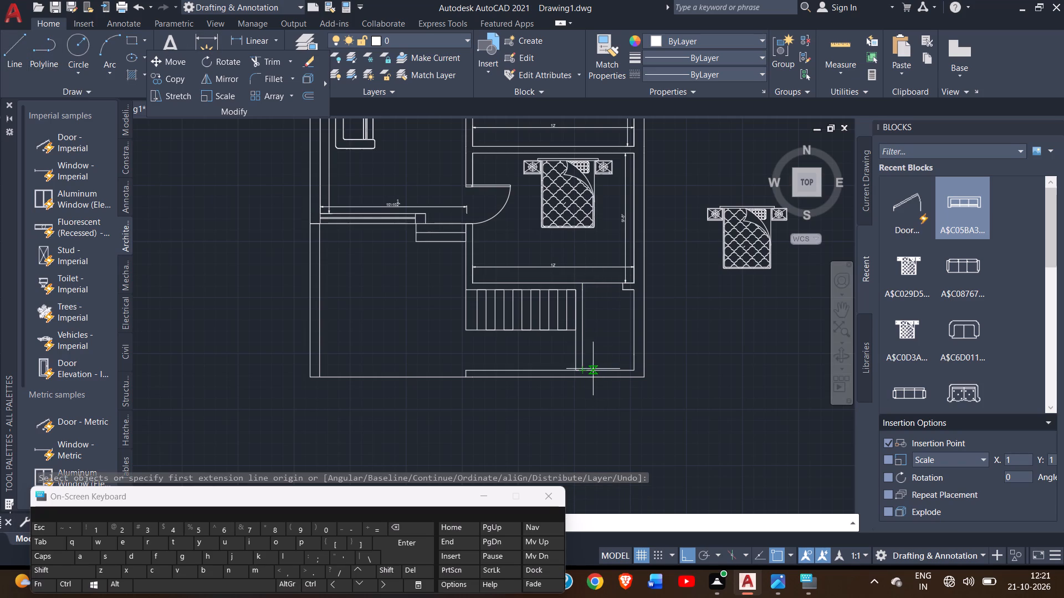
left_click_drag(593, 369, 596, 369)
left_click(596, 369)
scroll(596, 369, "up", 2, "ctrl")
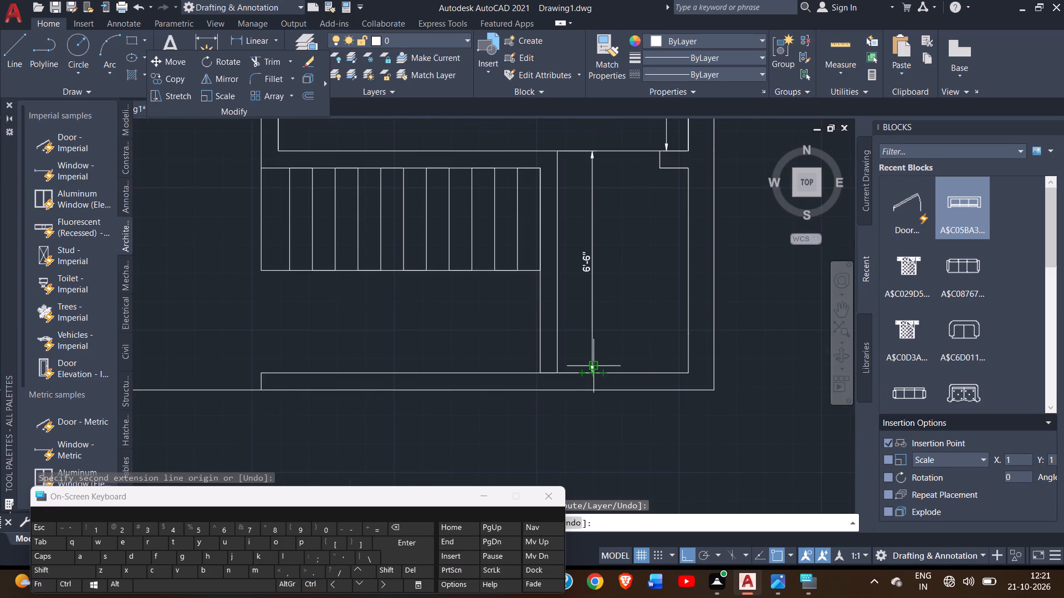
left_click_drag(556, 371, 631, 362)
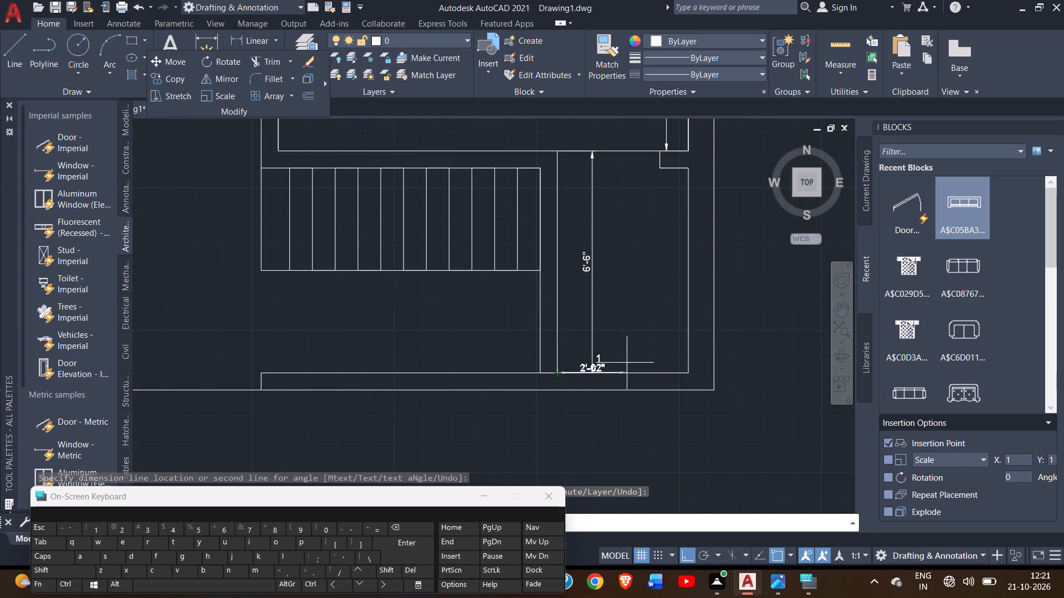
left_click_drag(631, 362, 686, 372)
left_click_drag(686, 372, 683, 348)
left_click(683, 348)
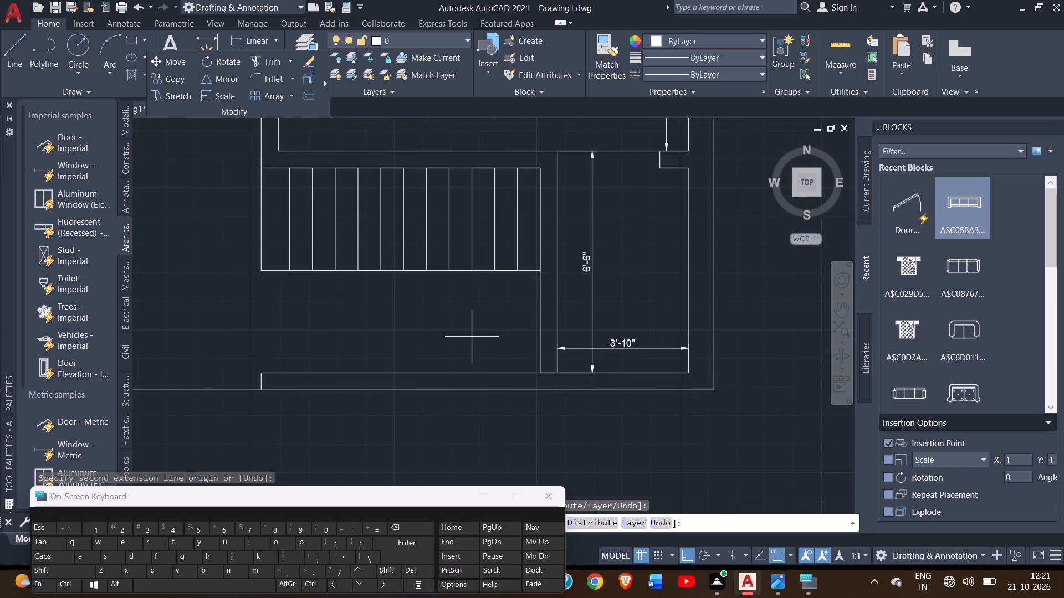
Dimension the depth of the open front area south of the hall beside its west wall, and its width just below the entrance steps.
scroll(464, 335, "down", 1, "ctrl")
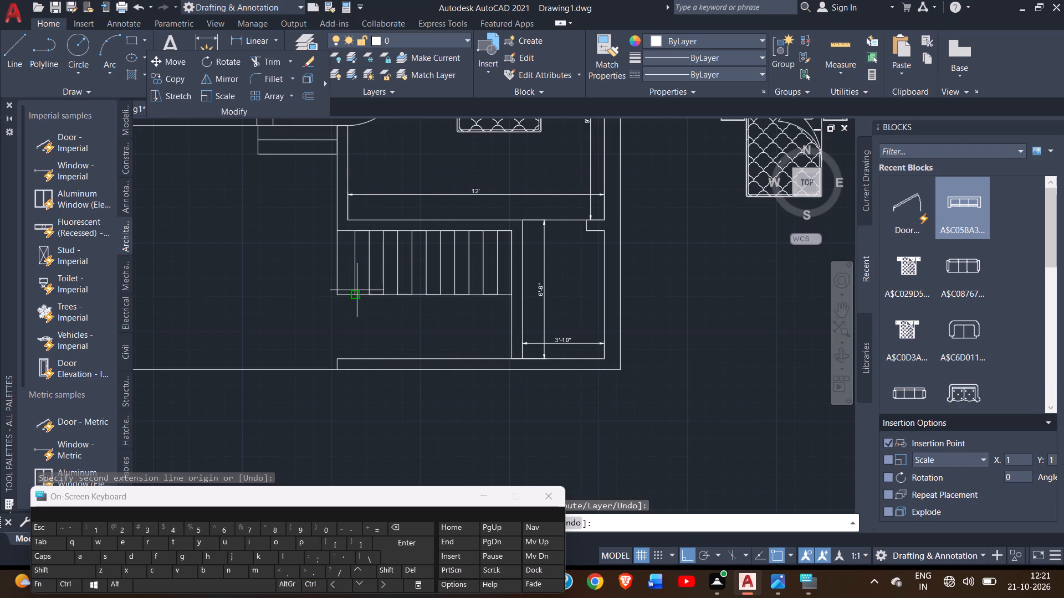
scroll(358, 291, "down", 1, "ctrl")
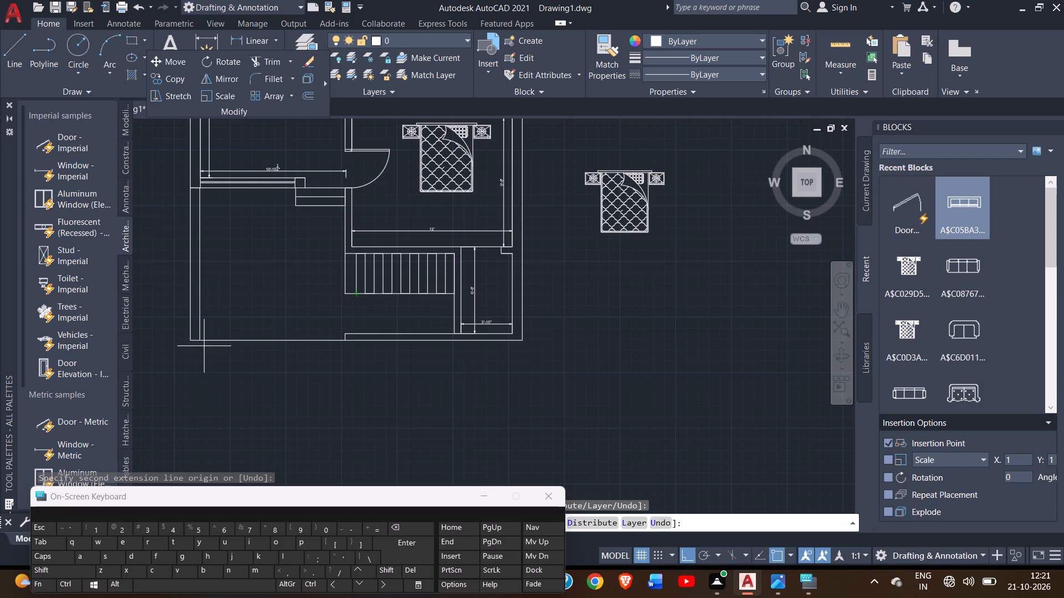
left_click_drag(198, 339, 201, 187)
left_click_drag(201, 187, 218, 193)
left_click(218, 193)
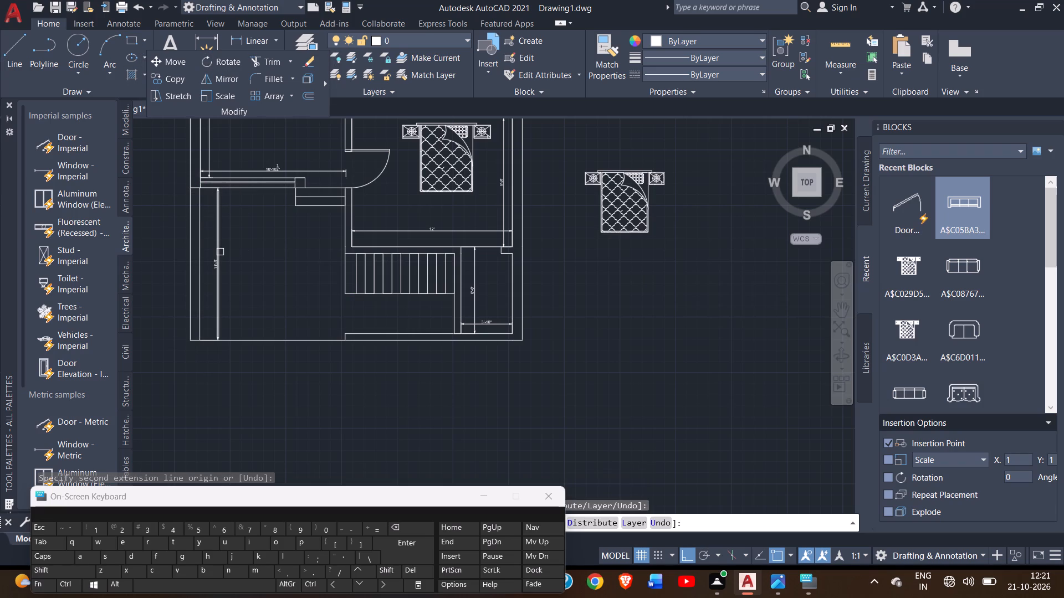
scroll(220, 252, "up", 2, "ctrl")
scroll(220, 252, "down", 1, "ctrl")
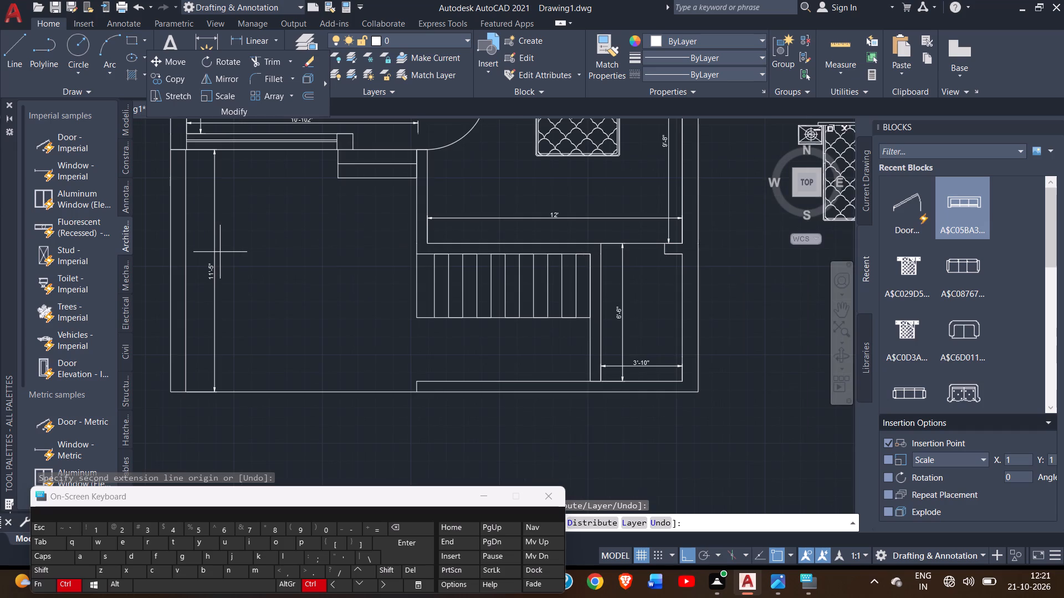
left_click(186, 151)
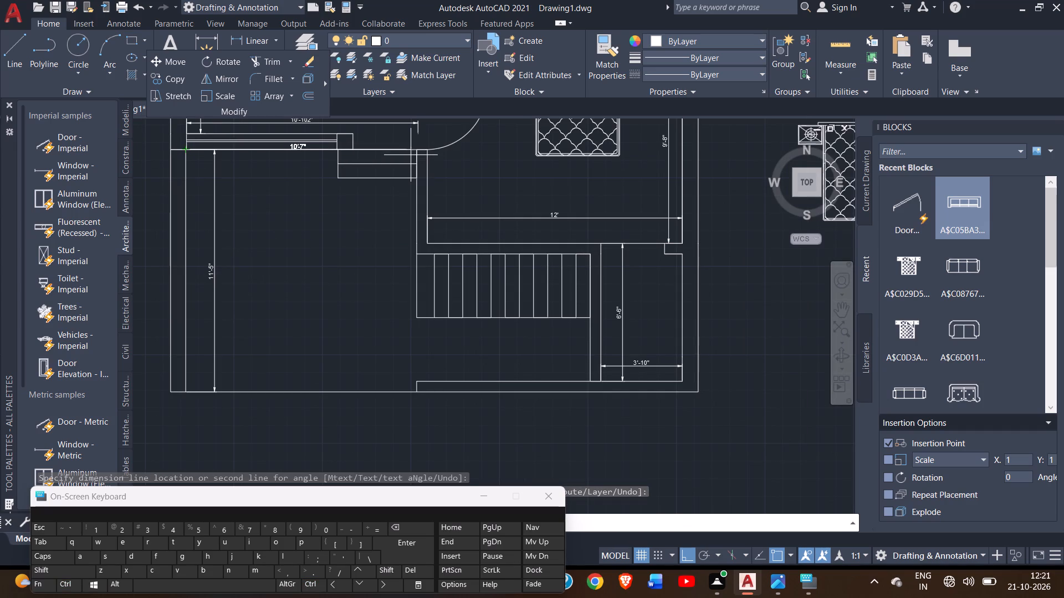
left_click(413, 152)
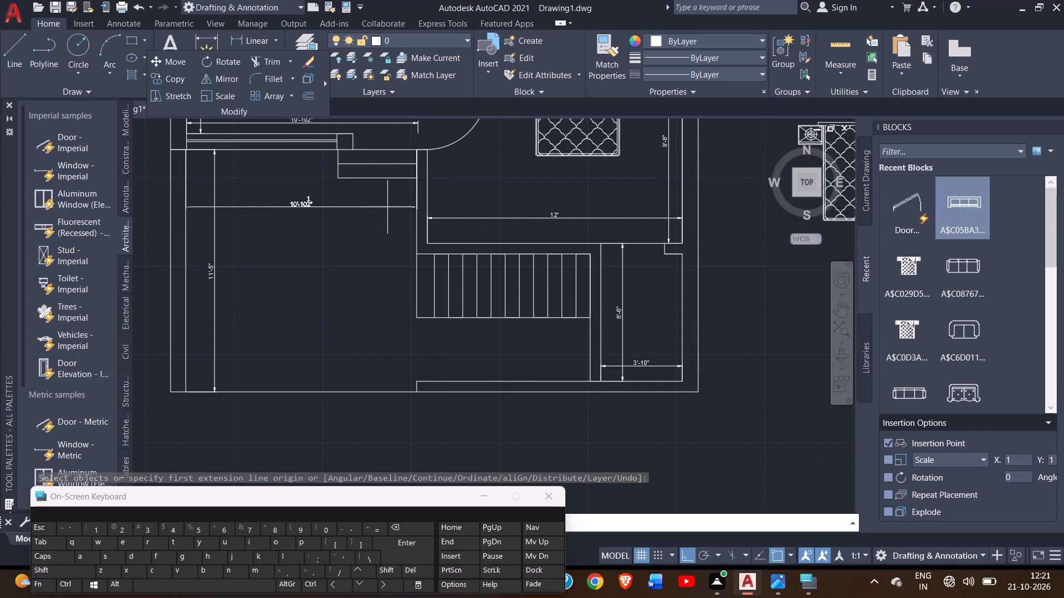
left_click(387, 207)
right_click(387, 207)
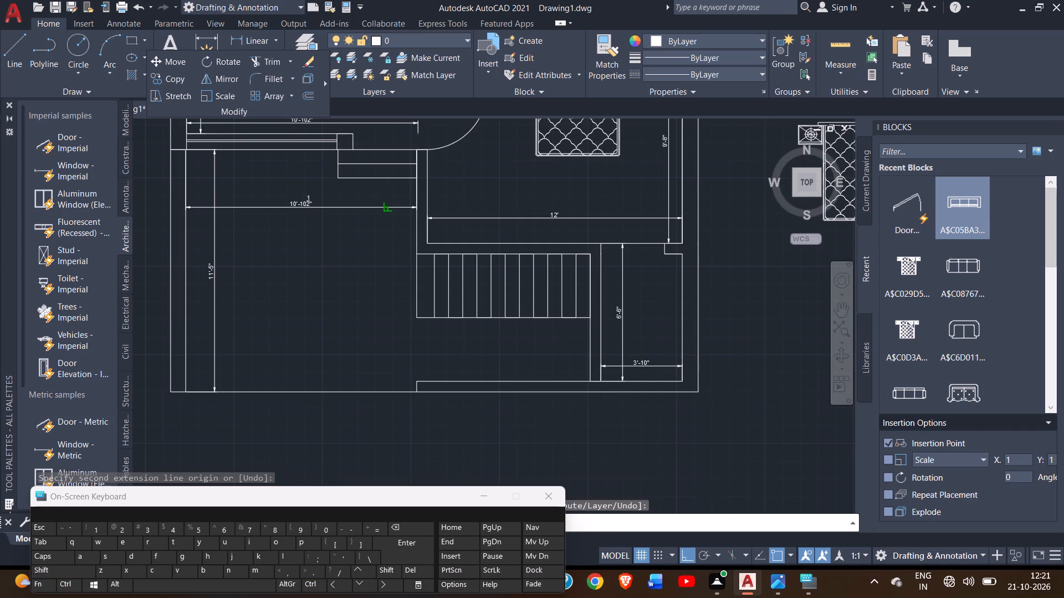
left_click(416, 219)
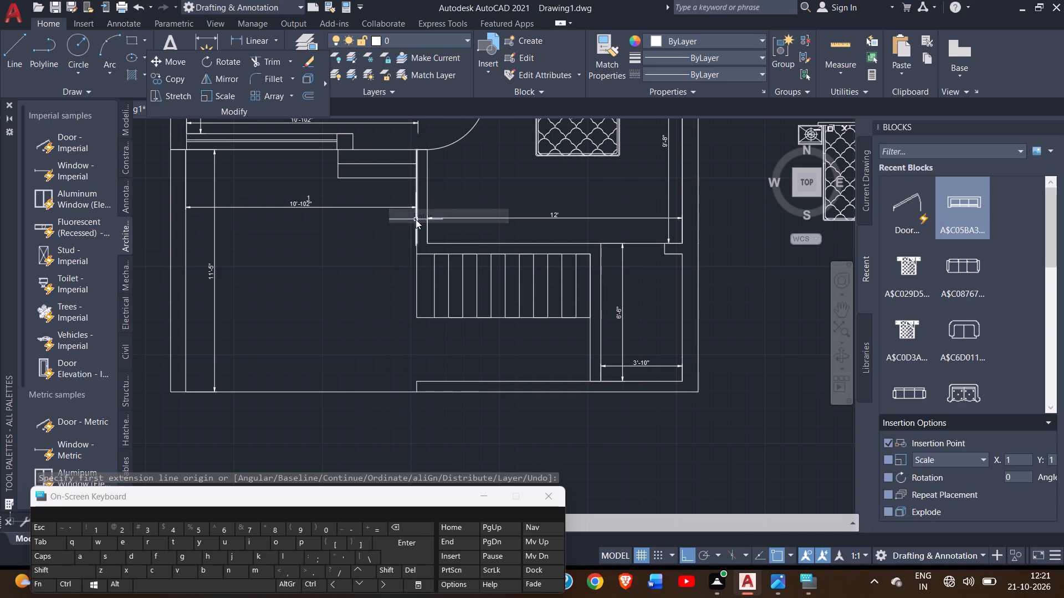
Delete the spare bed block lying outside the house to the east.
scroll(377, 275, "down", 3, "ctrl")
scroll(377, 275, "up", 2, "ctrl")
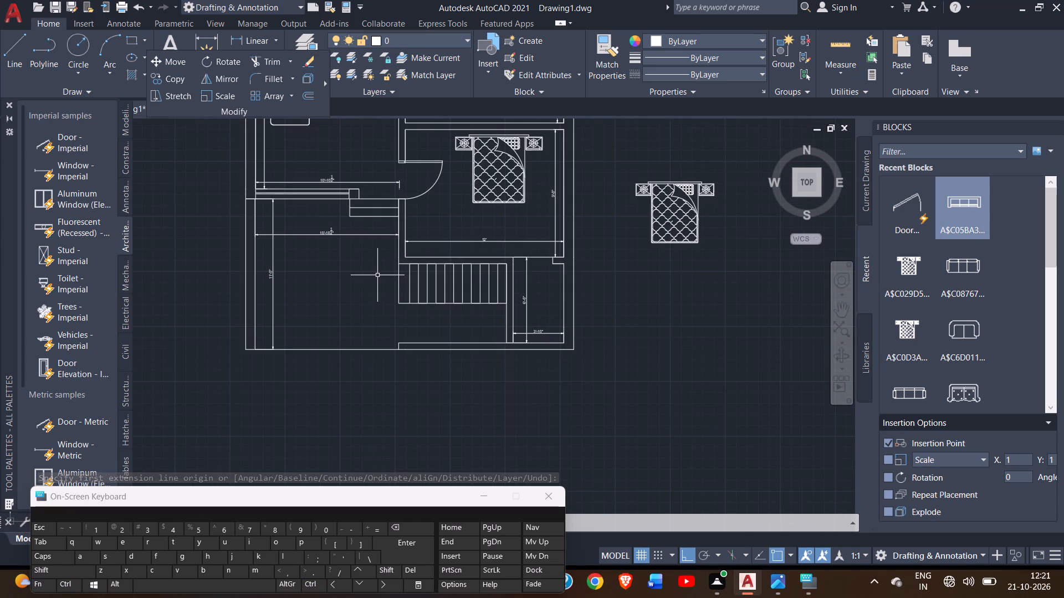
scroll(377, 275, "down", 2, "ctrl")
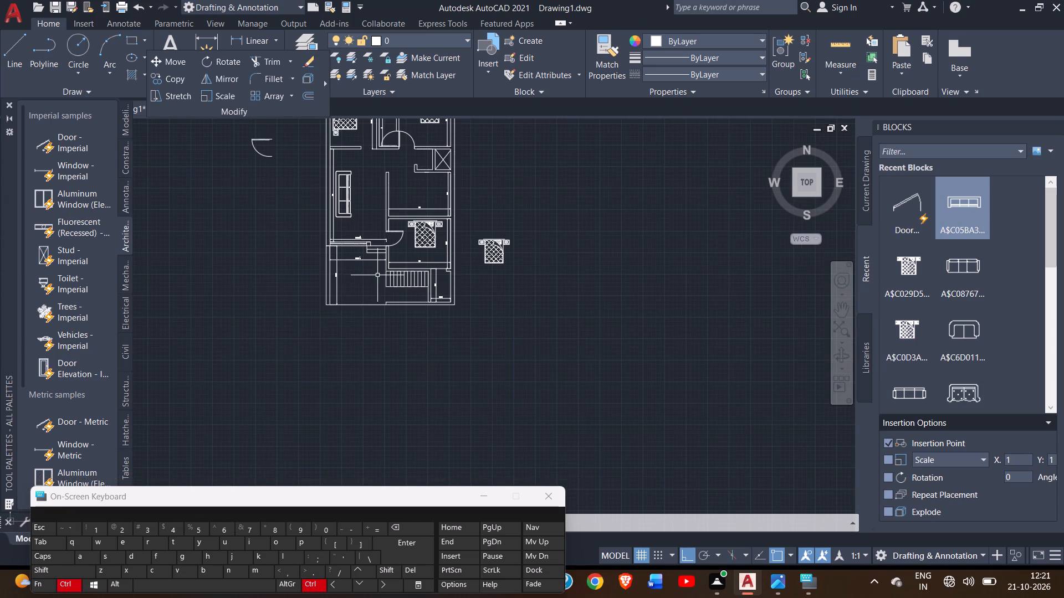
left_click(492, 245)
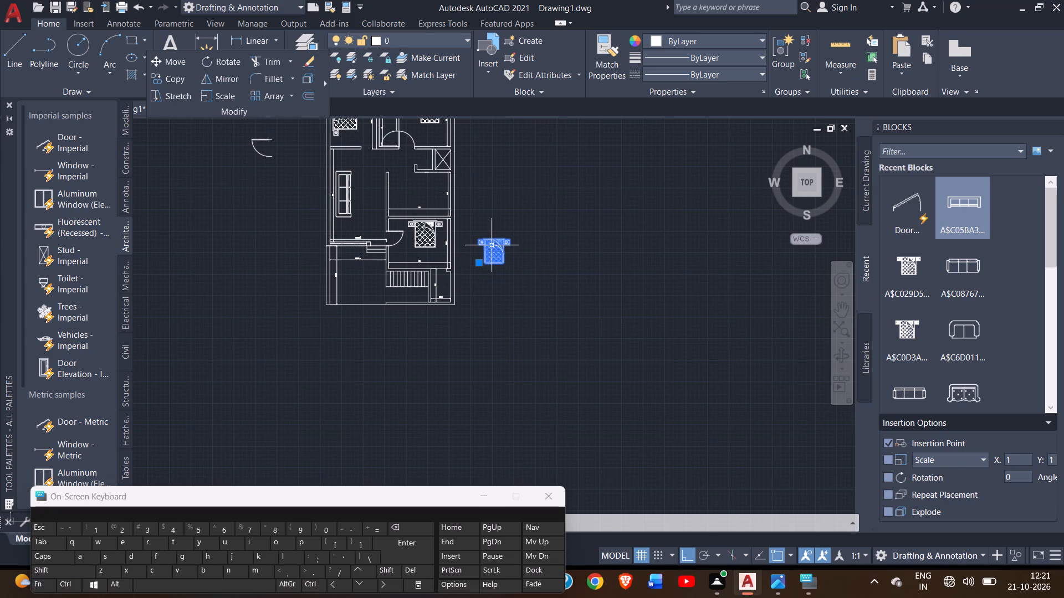
key("Delete")
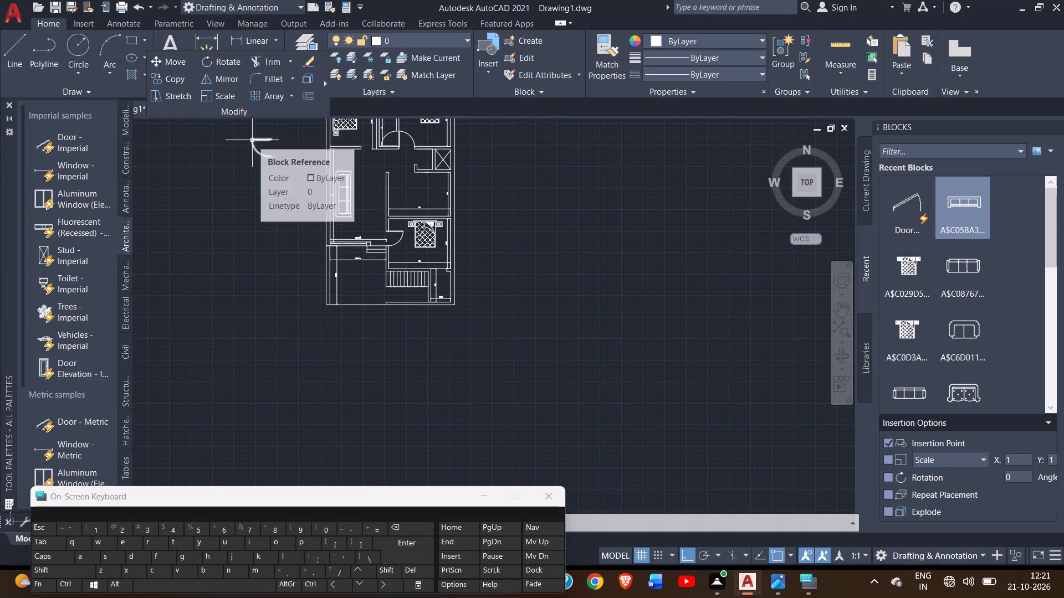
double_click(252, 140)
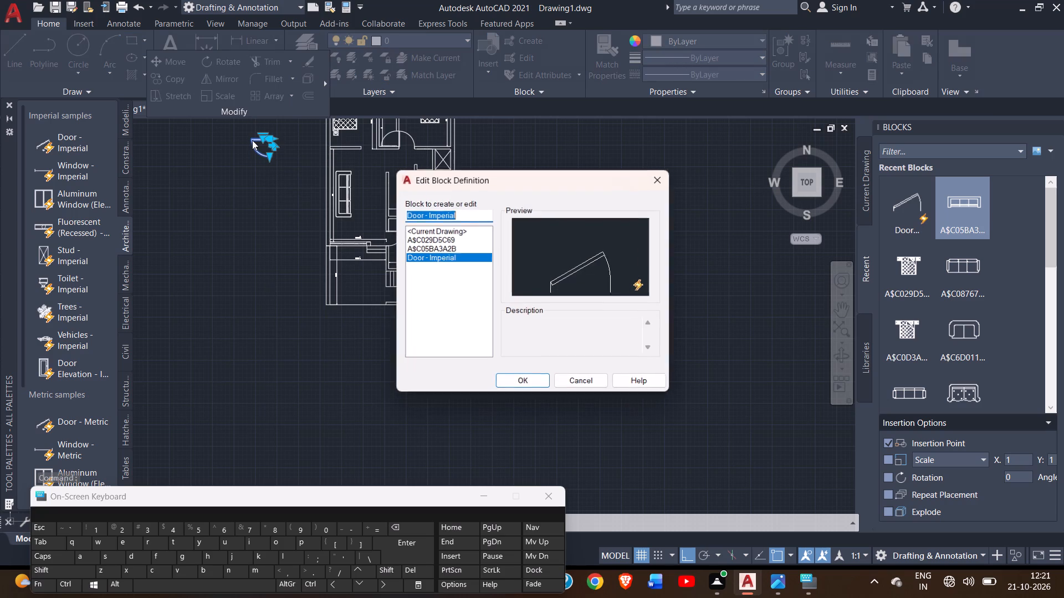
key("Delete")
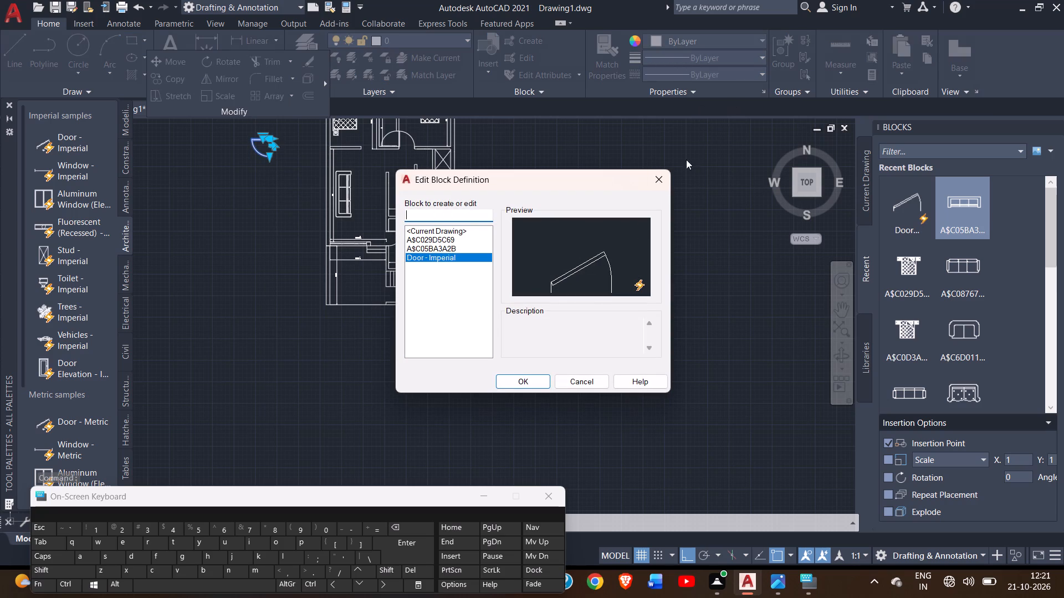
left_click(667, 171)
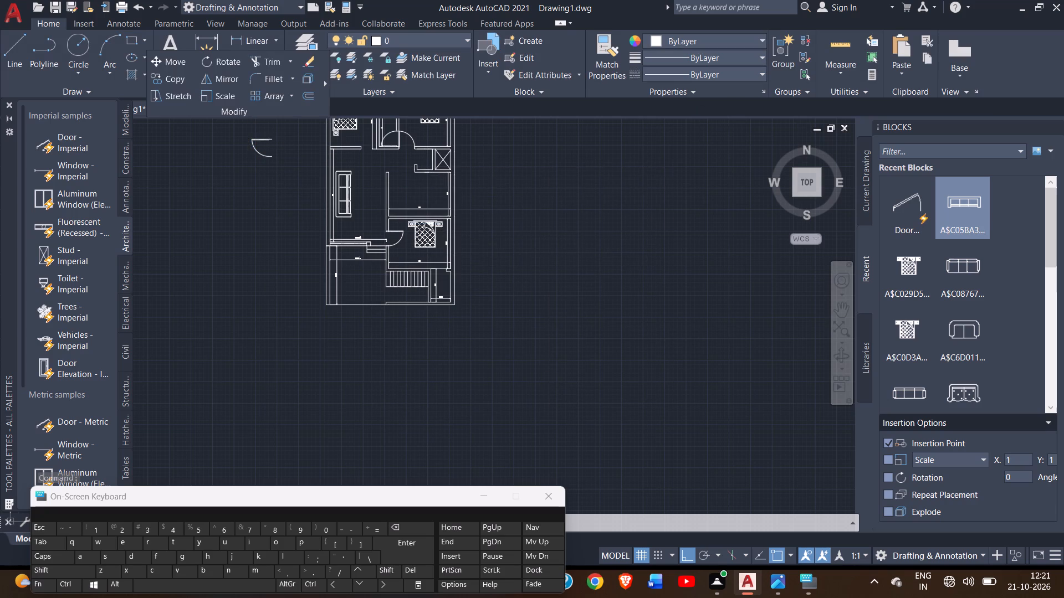
Delete the spare door block lying outside the house to the west.
left_click(265, 139)
key("Delete")
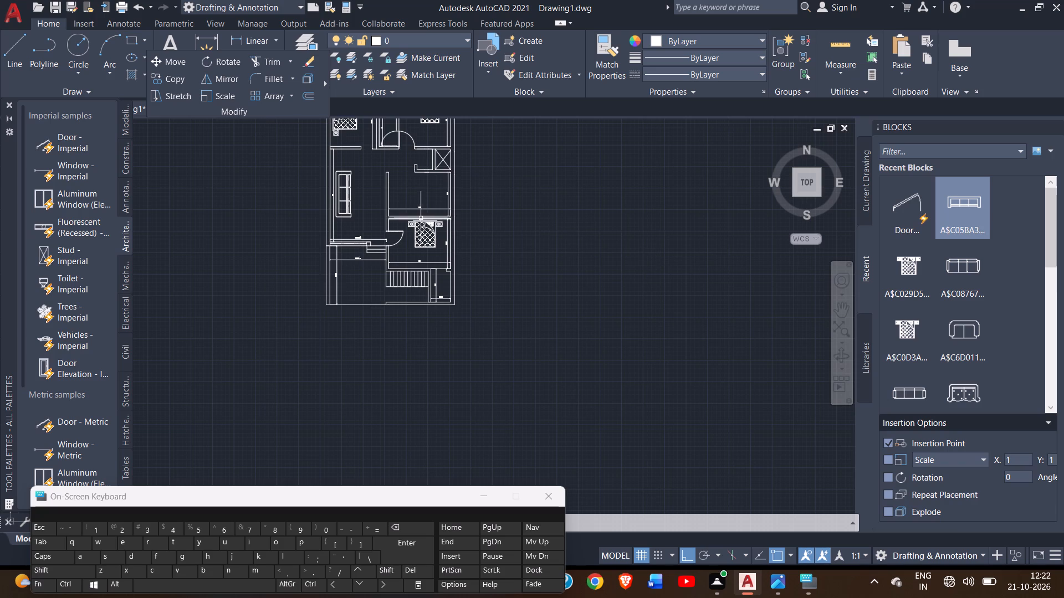
Insert a Door - Imperial block in the empty space west of the house.
scroll(421, 218, "up", 3, "ctrl")
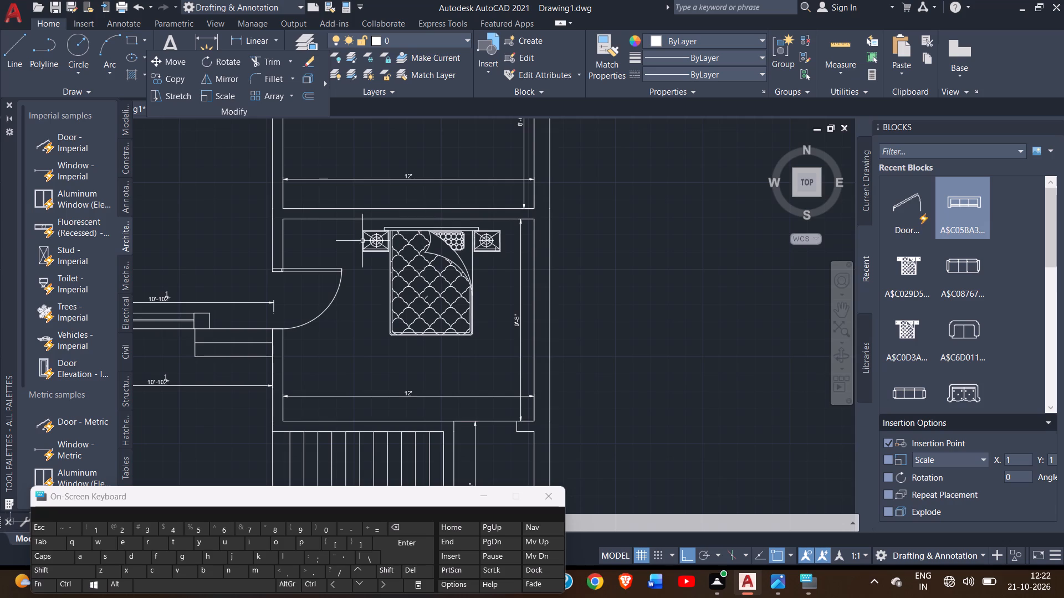
scroll(438, 209, "down", 2, "ctrl")
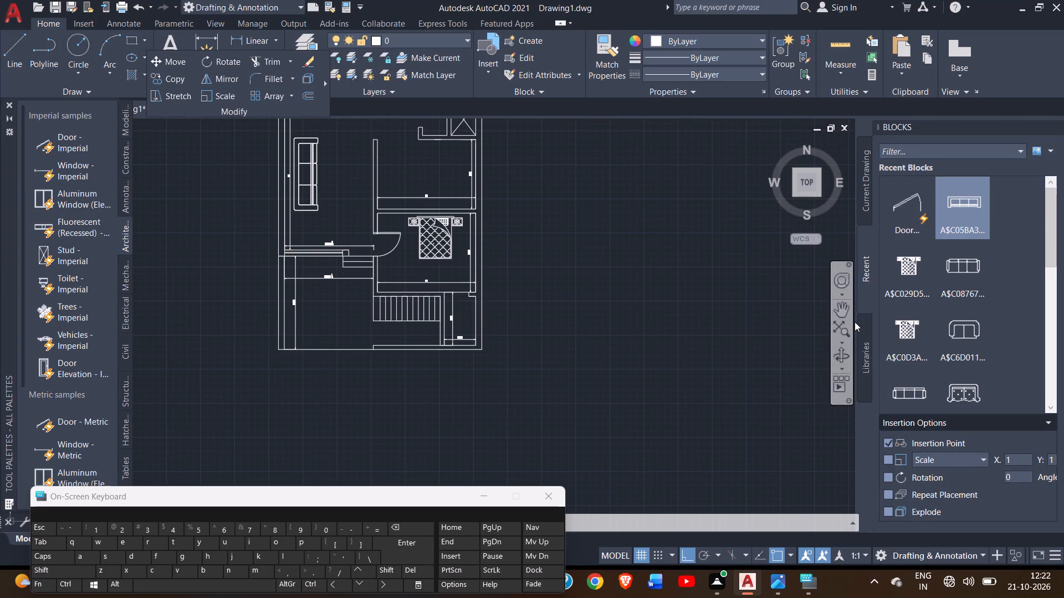
left_click(842, 308)
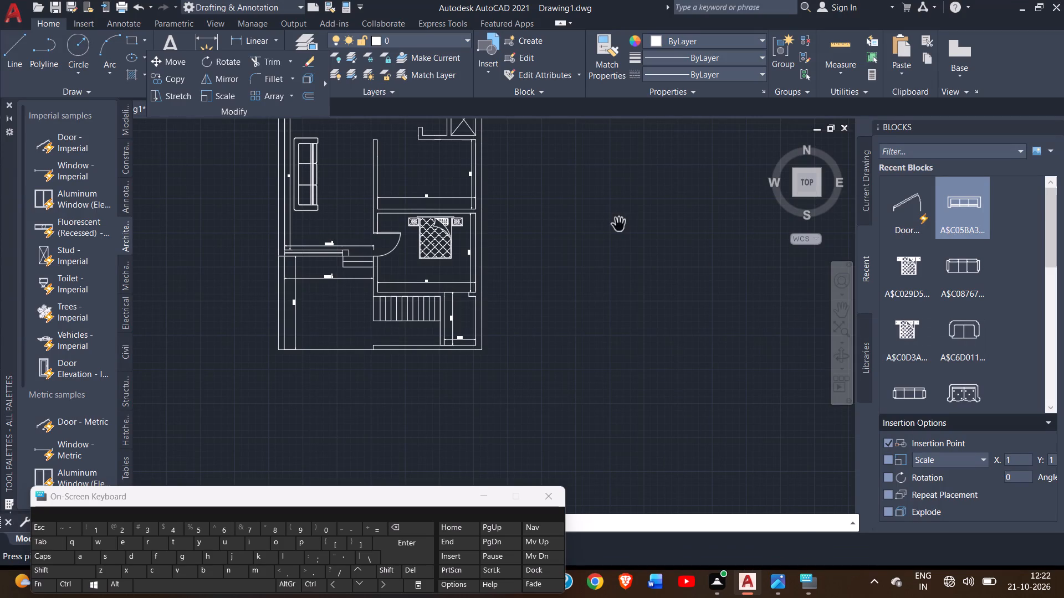
left_click_drag(619, 225, 668, 324)
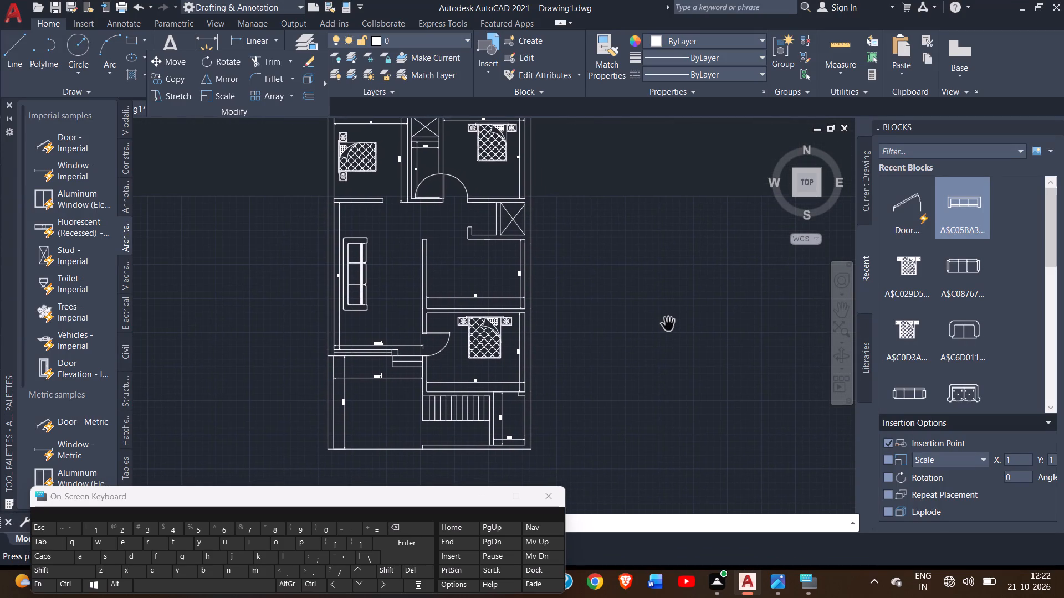
right_click(163, 213)
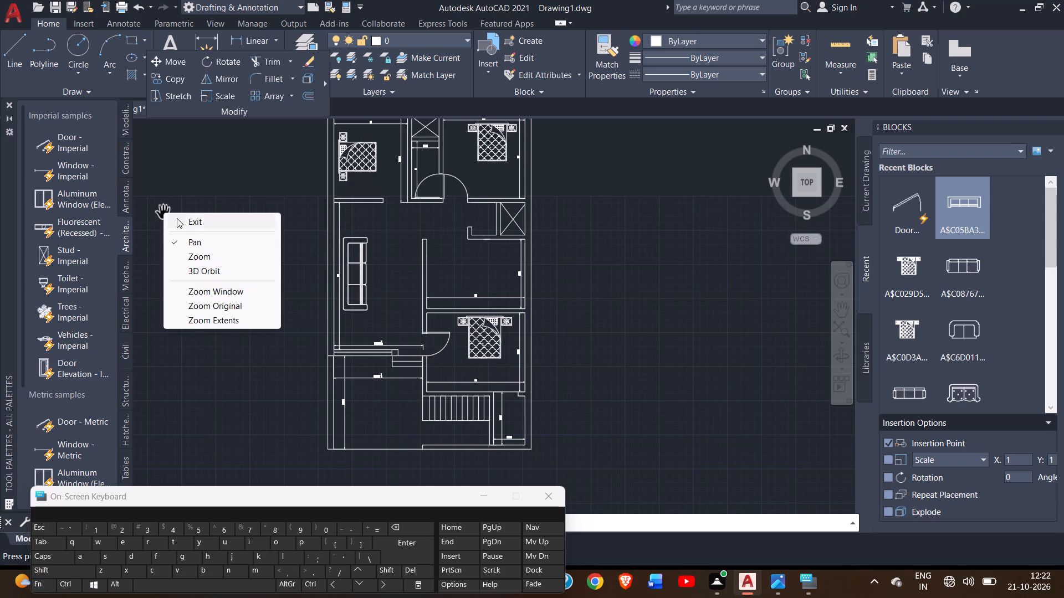
left_click(181, 220)
left_click_drag(65, 140, 105, 159)
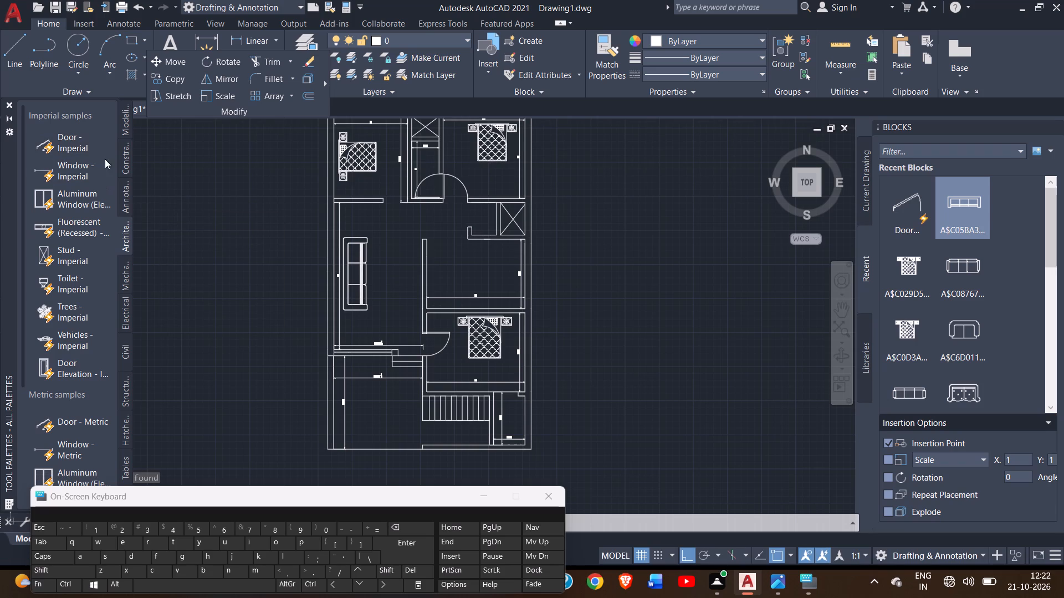
left_click_drag(105, 159, 242, 194)
left_click(242, 194)
Set the new door block's swing to Open 90º.
scroll(242, 194, "up", 4, "ctrl")
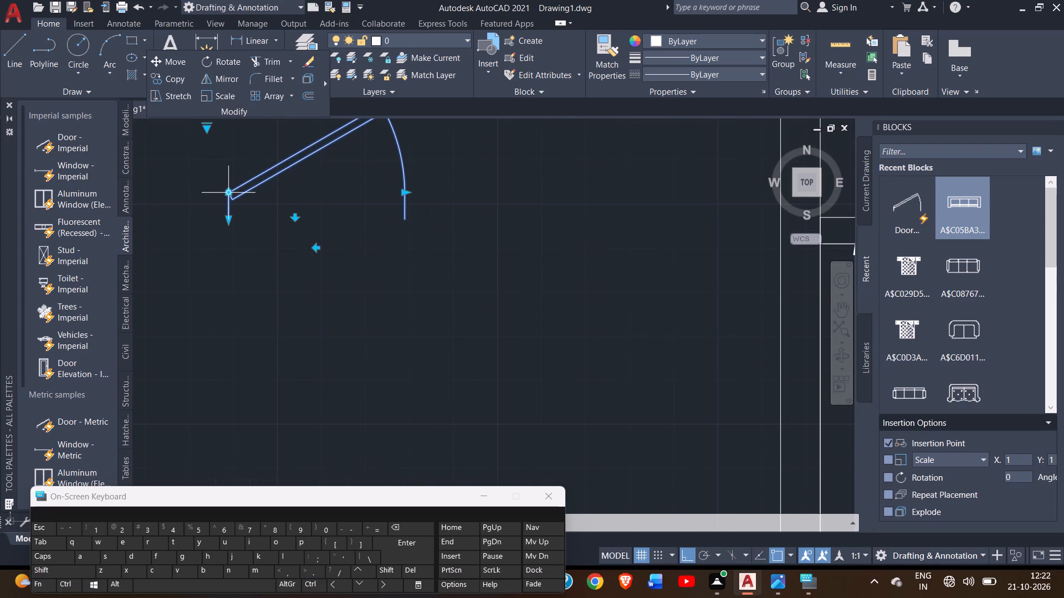
left_click(227, 195)
left_click(227, 195)
left_click(206, 128)
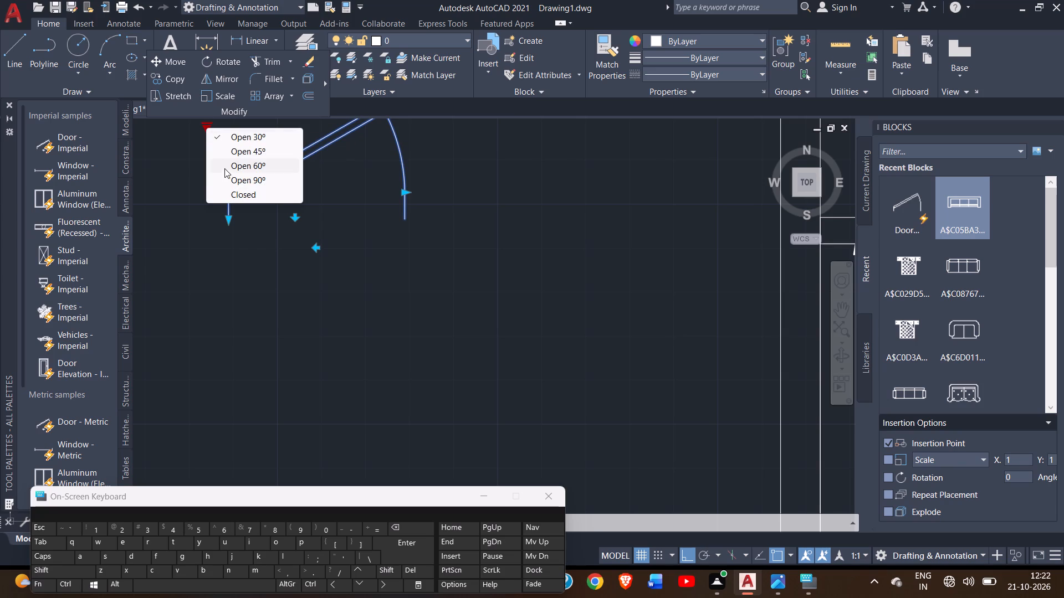
left_click(229, 177)
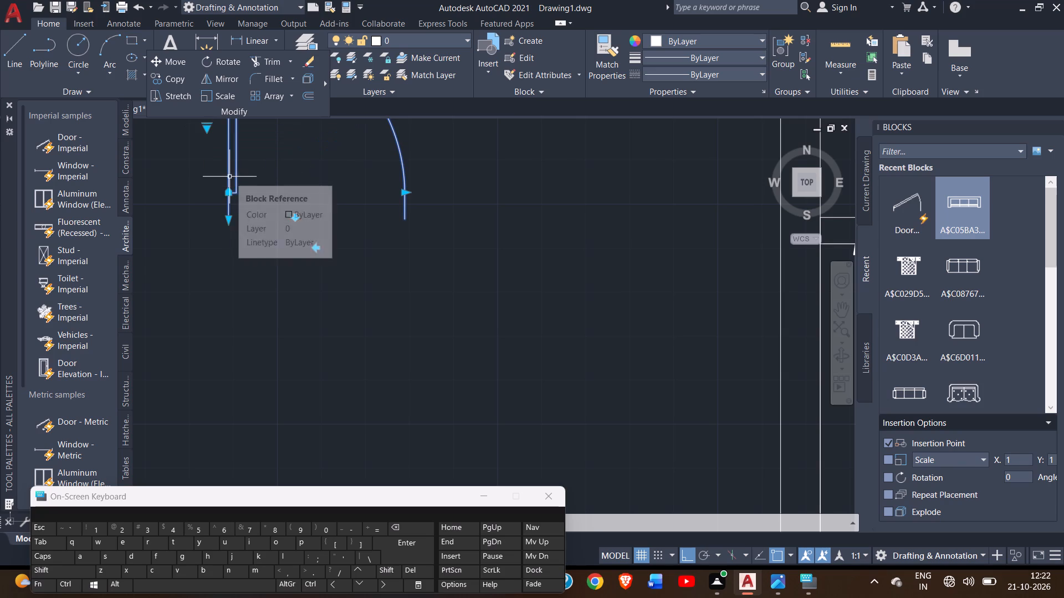
Copy the door by its hinge-side bottom end, once about 4'-2 1/2" west and once to the wall end at the northwest bedroom's doorway.
scroll(230, 200, "down", 2, "ctrl")
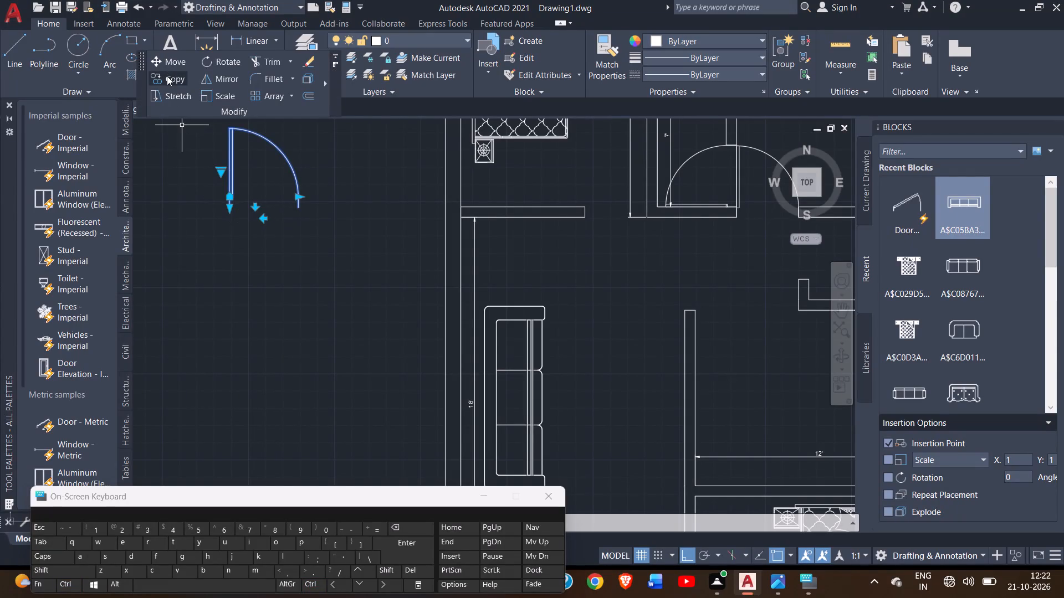
left_click(167, 76)
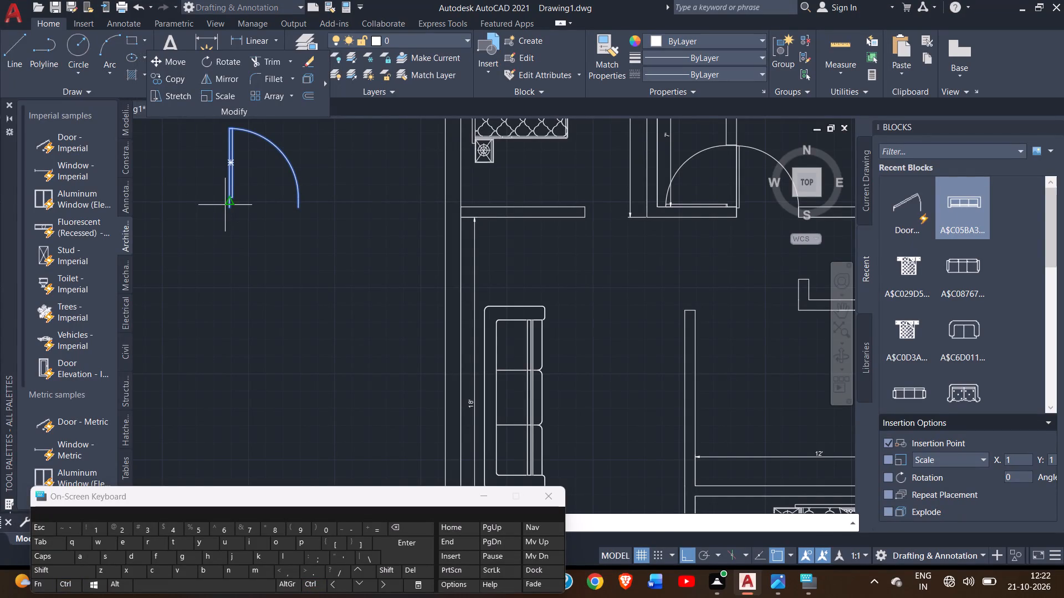
left_click(227, 206)
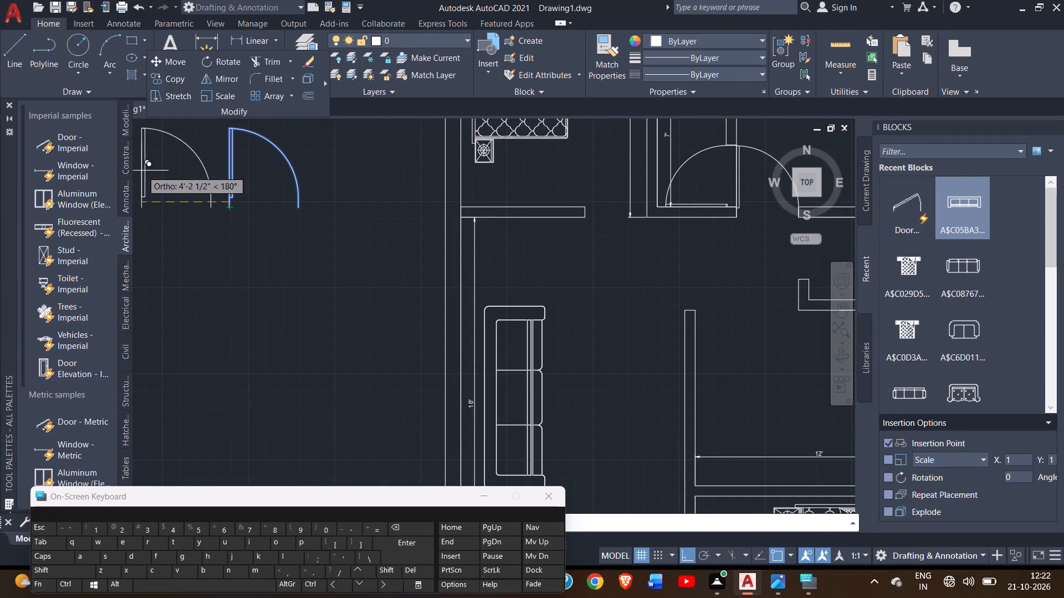
left_click(141, 171)
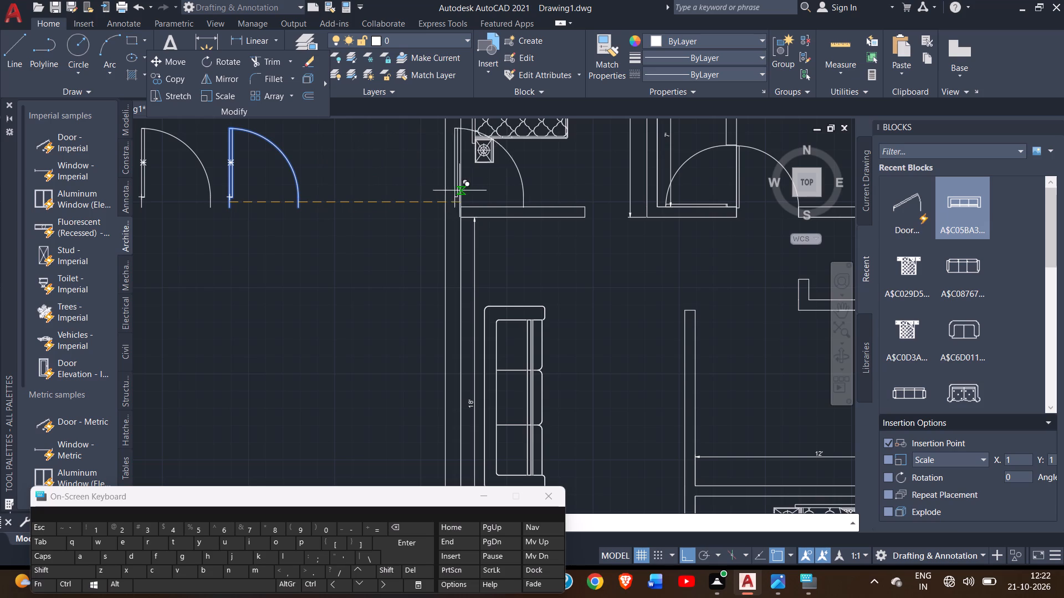
left_click(585, 222)
right_click(585, 222)
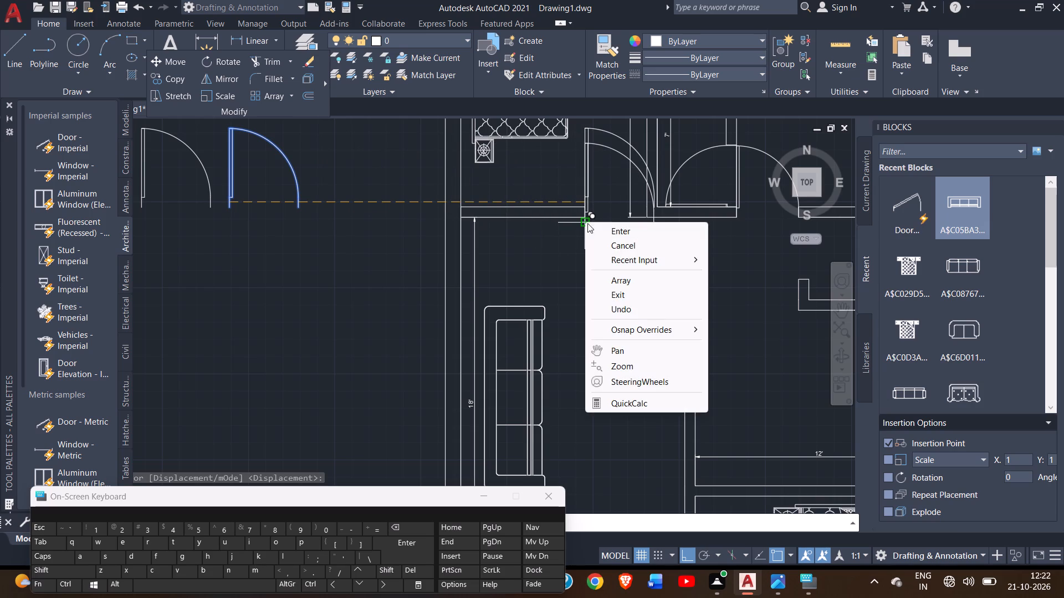
left_click(602, 234)
Scale down the door copy at the northwest bedroom's doorway from the wall-end corner, to fit the opening.
left_click(588, 191)
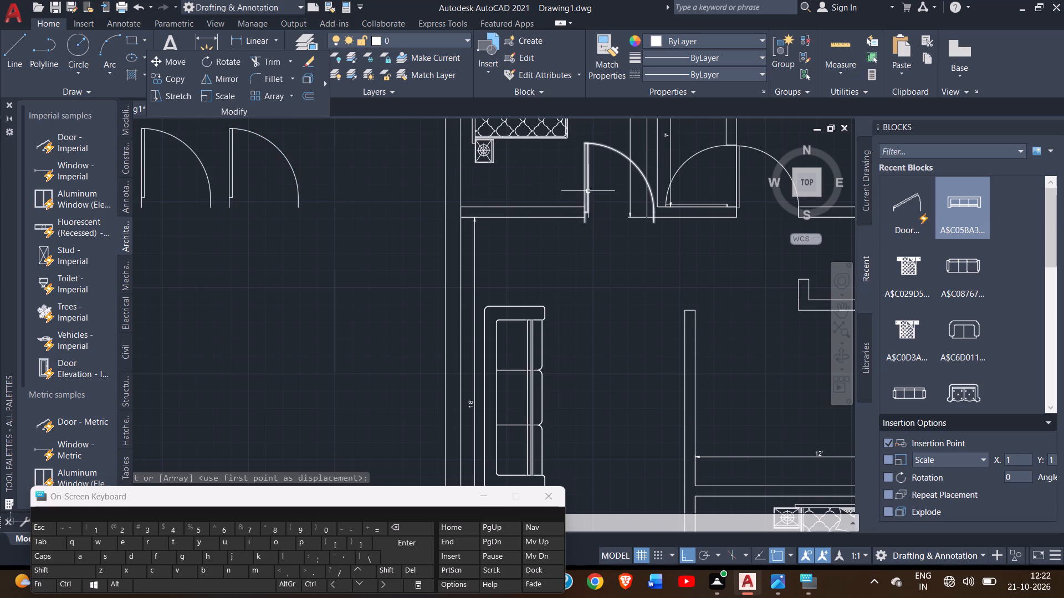
left_click_drag(239, 91, 231, 91)
left_click(231, 91)
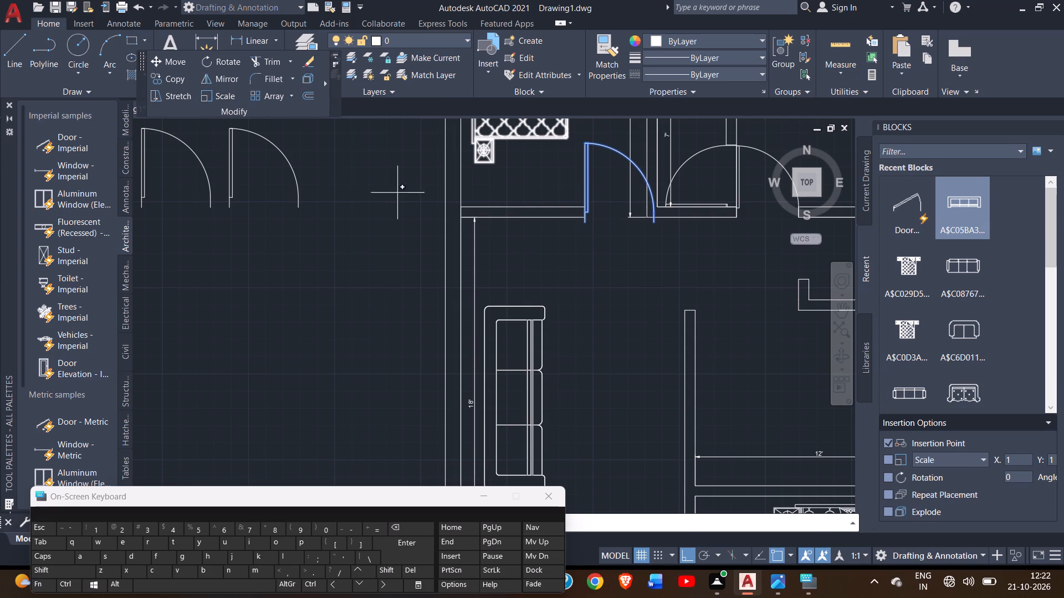
left_click(586, 218)
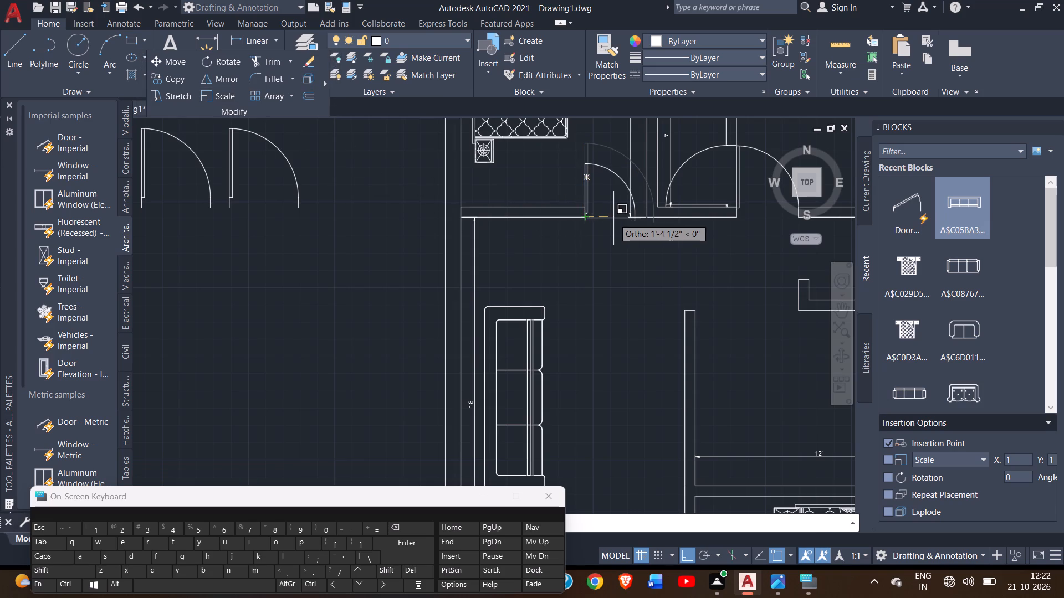
left_click(611, 214)
Move the northwest bedroom's door up so its hinge-side bottom end meets the corner of the wall end.
scroll(611, 214, "up", 4, "ctrl")
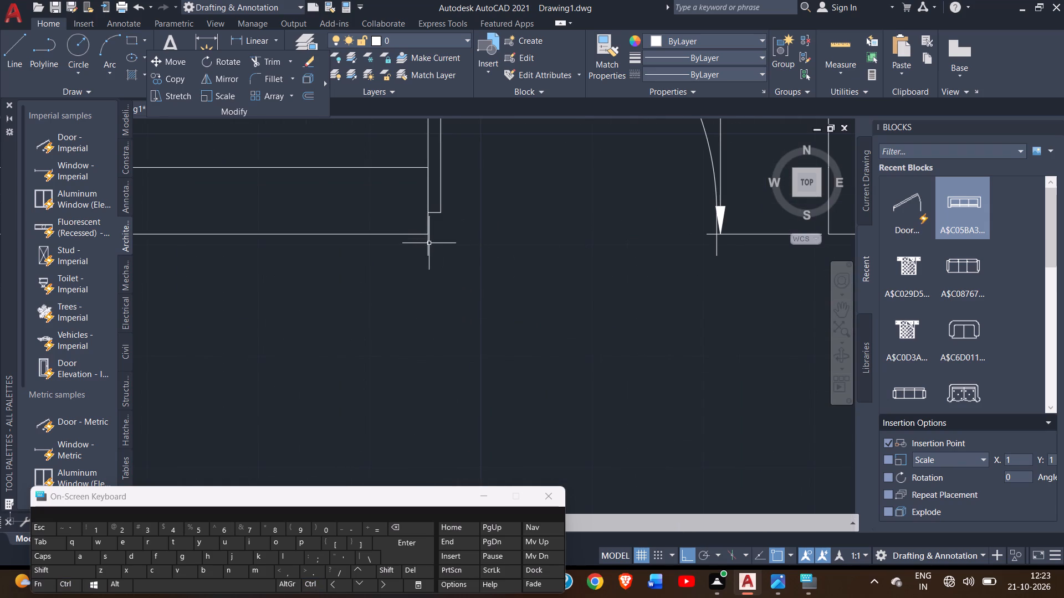
left_click(427, 250)
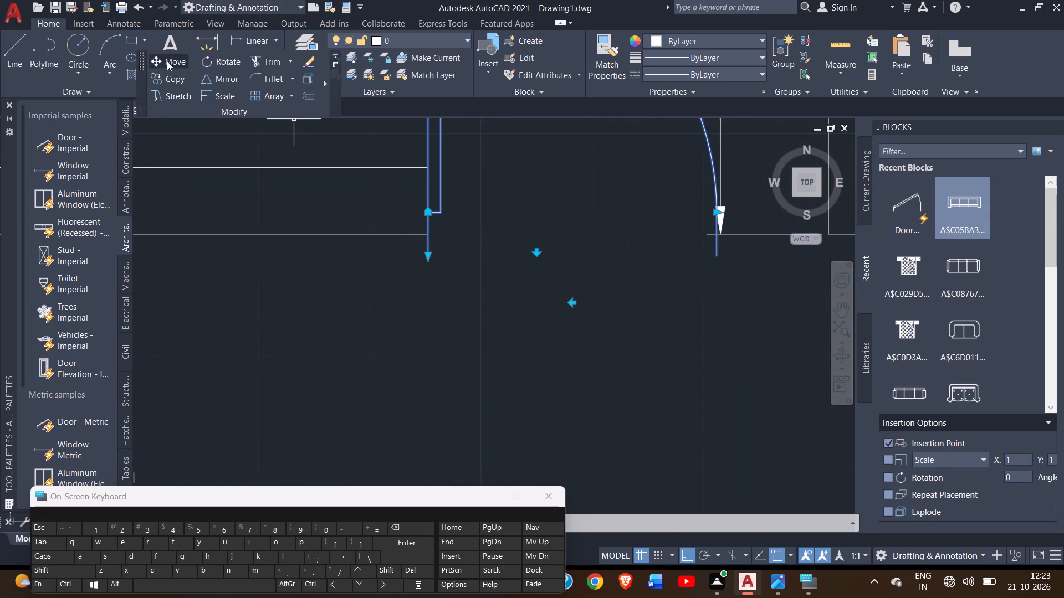
left_click_drag(166, 60, 300, 224)
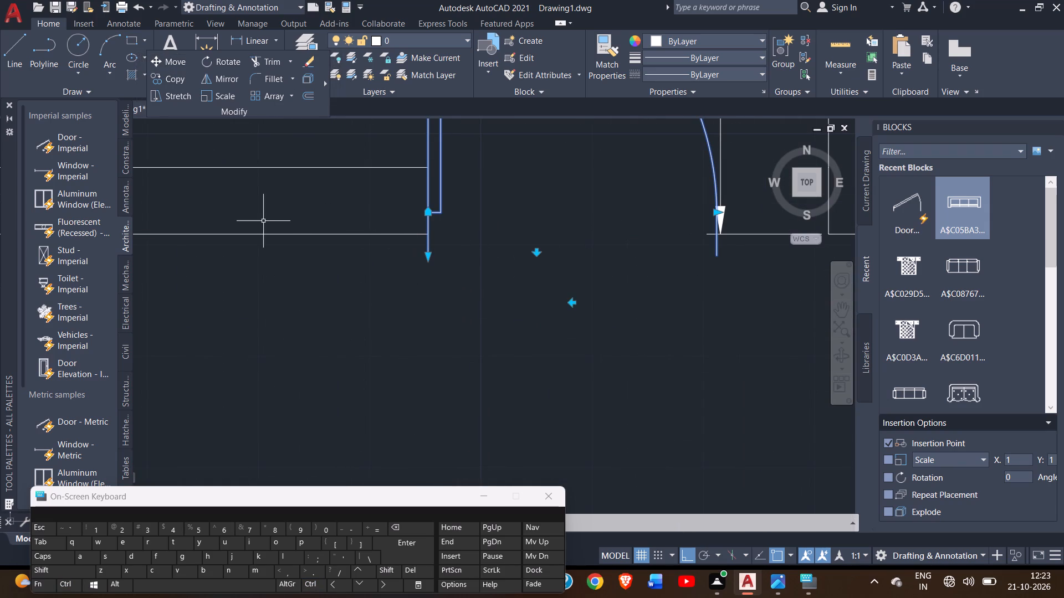
left_click(172, 62)
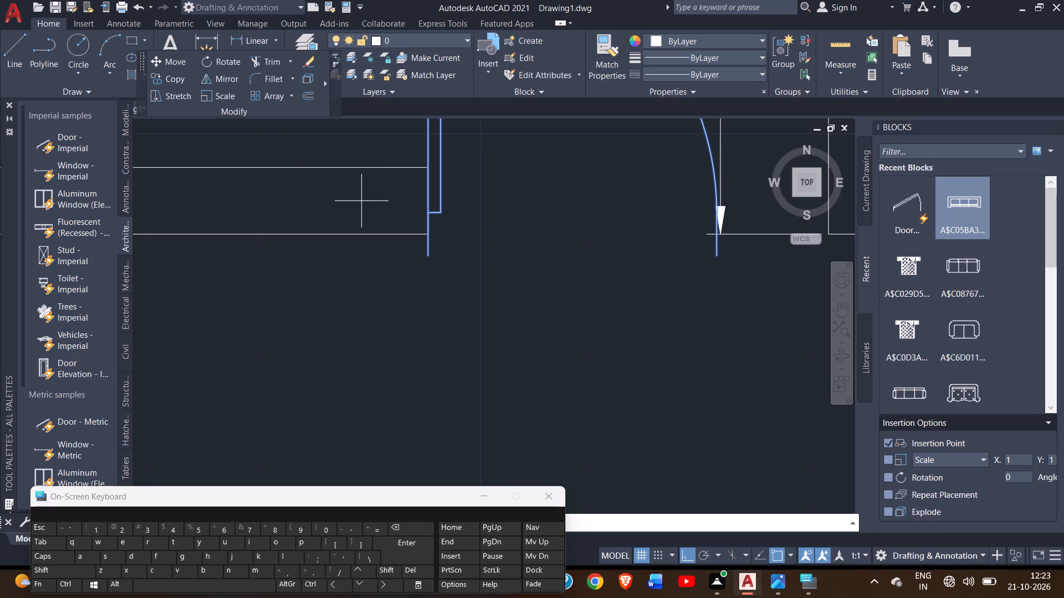
left_click_drag(430, 256, 432, 233)
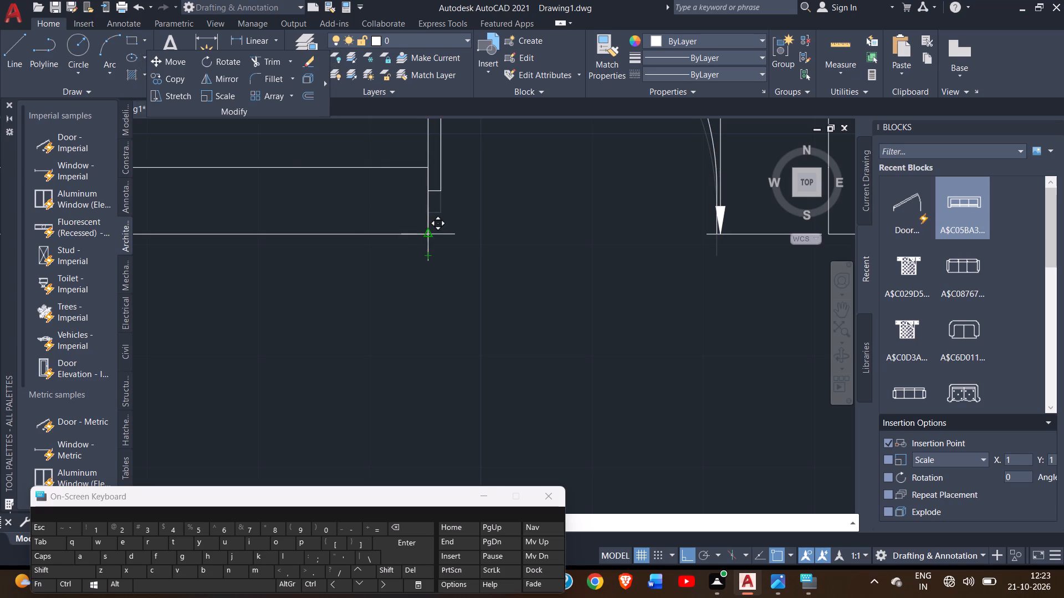
left_click_drag(432, 233, 433, 231)
left_click(433, 231)
right_click(433, 231)
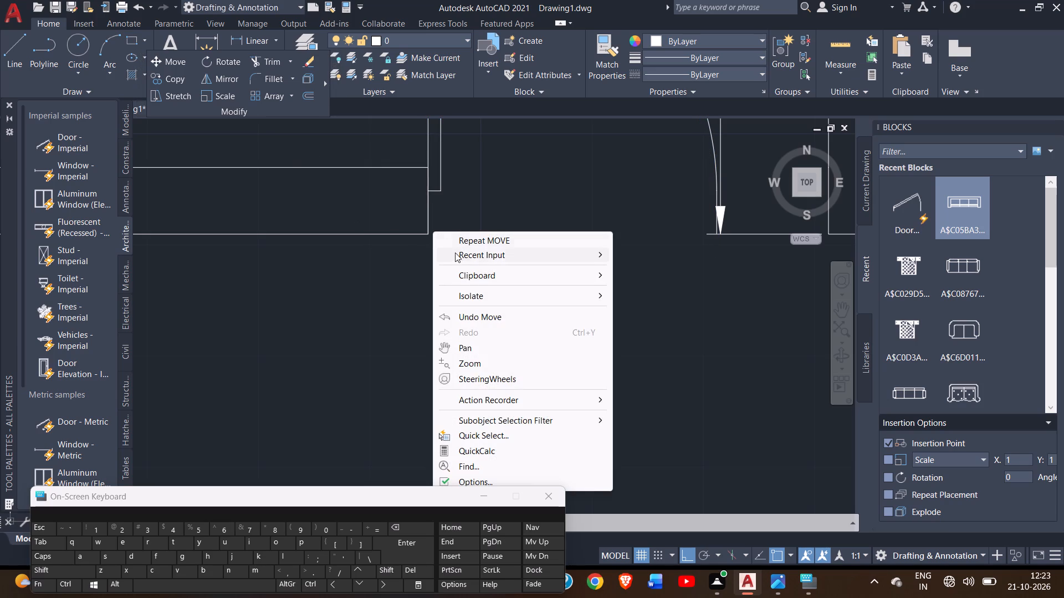
left_click(387, 291)
Scale up the northwest bedroom's door from the wall-end corner, with a reference pick about 1'-8 1/2" east, to span the doorway.
scroll(387, 291, "down", 1, "ctrl")
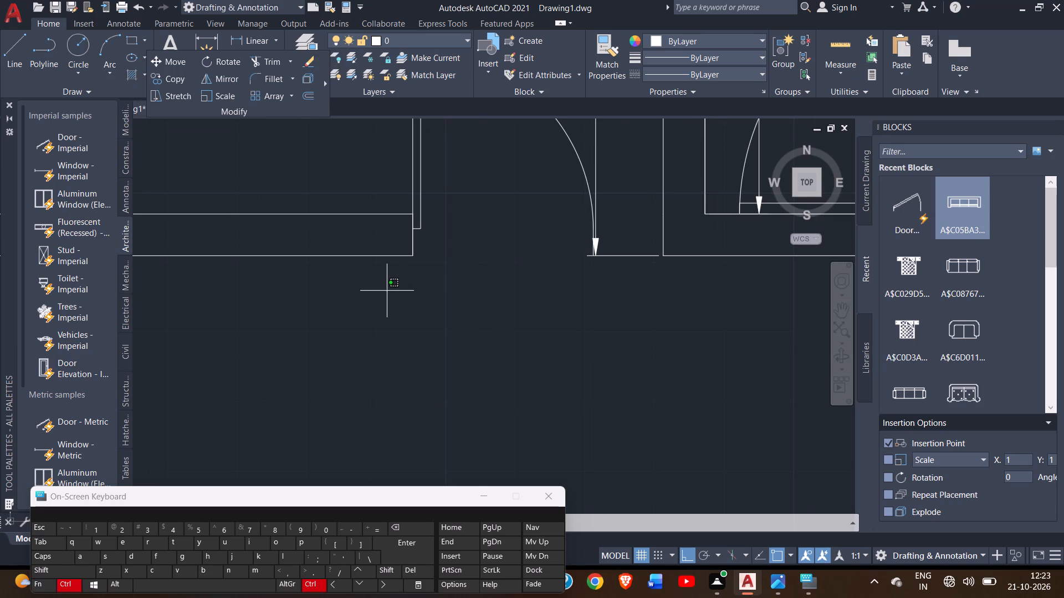
scroll(387, 291, "down", 3, "ctrl")
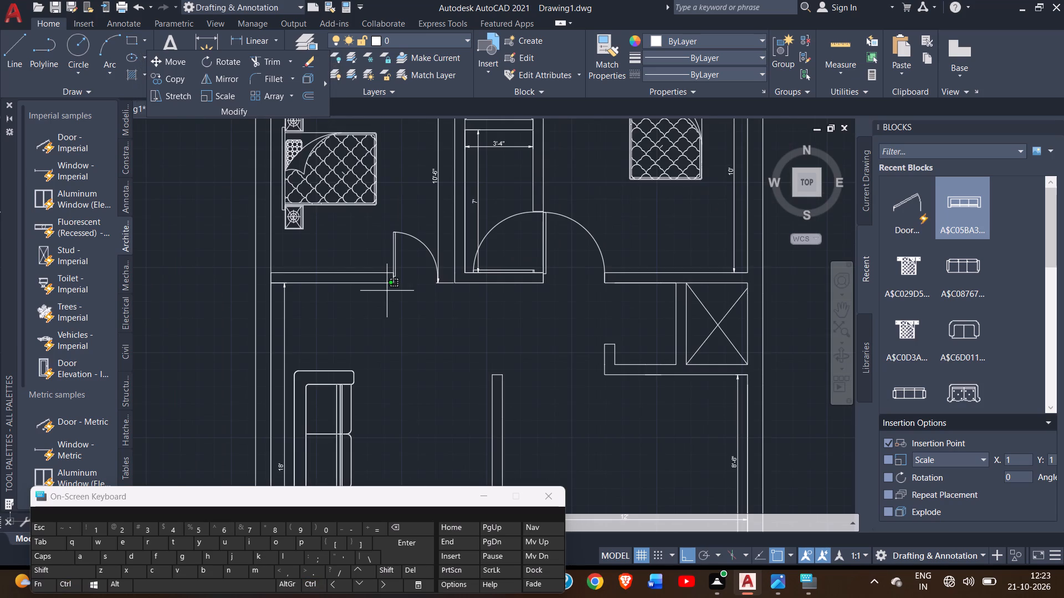
left_click(423, 302)
scroll(416, 302, "up", 2, "ctrl")
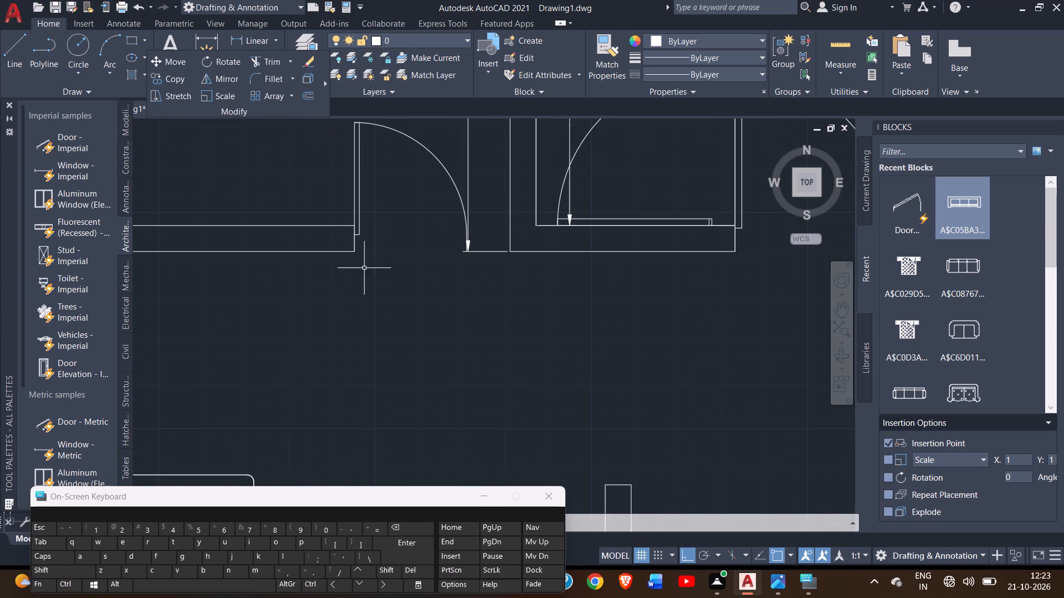
left_click(361, 206)
left_click(350, 192)
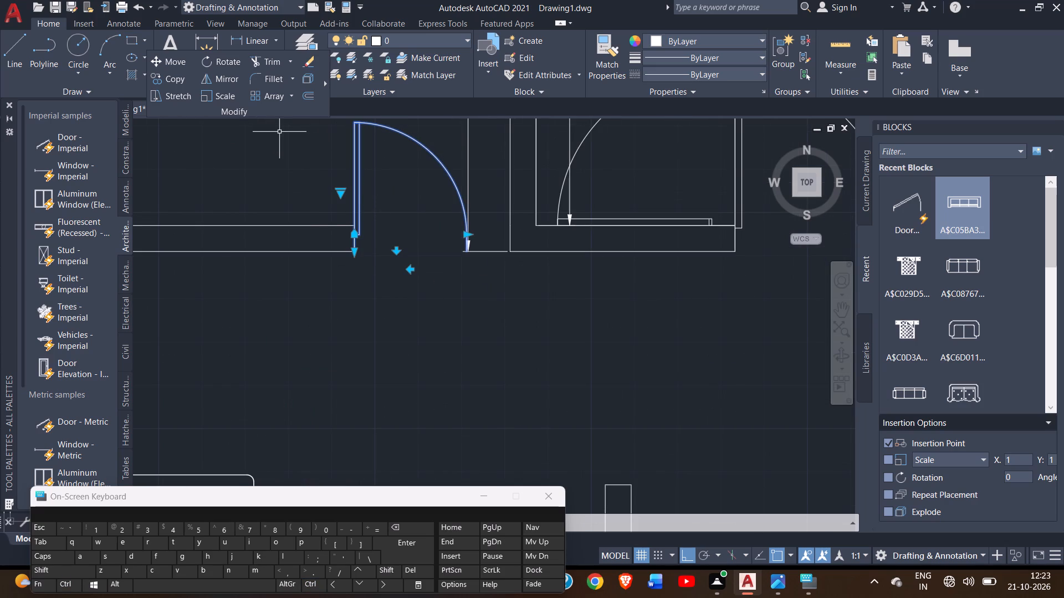
left_click(224, 93)
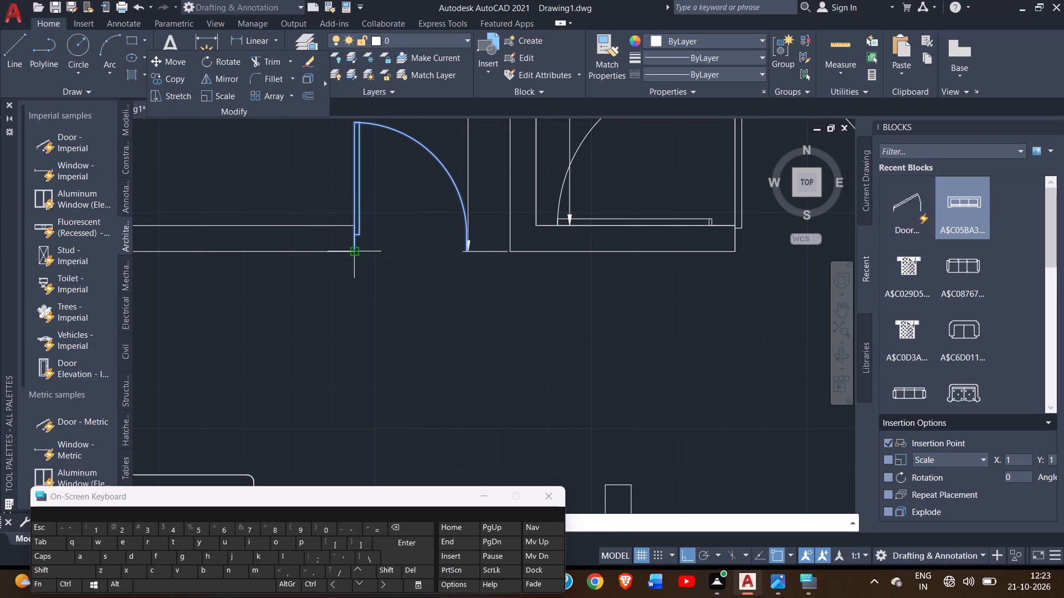
left_click(352, 252)
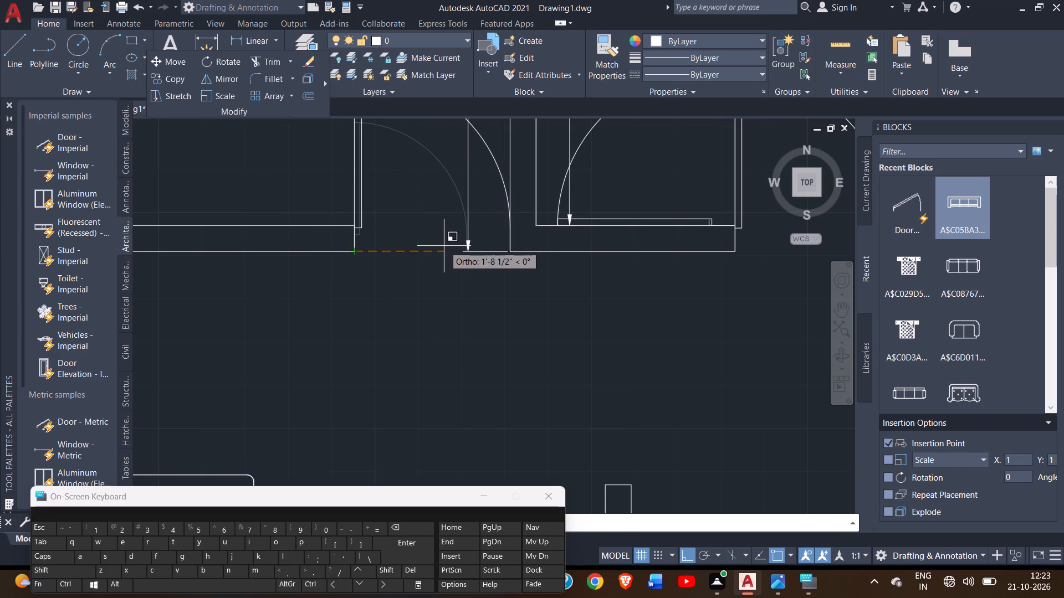
left_click(444, 246)
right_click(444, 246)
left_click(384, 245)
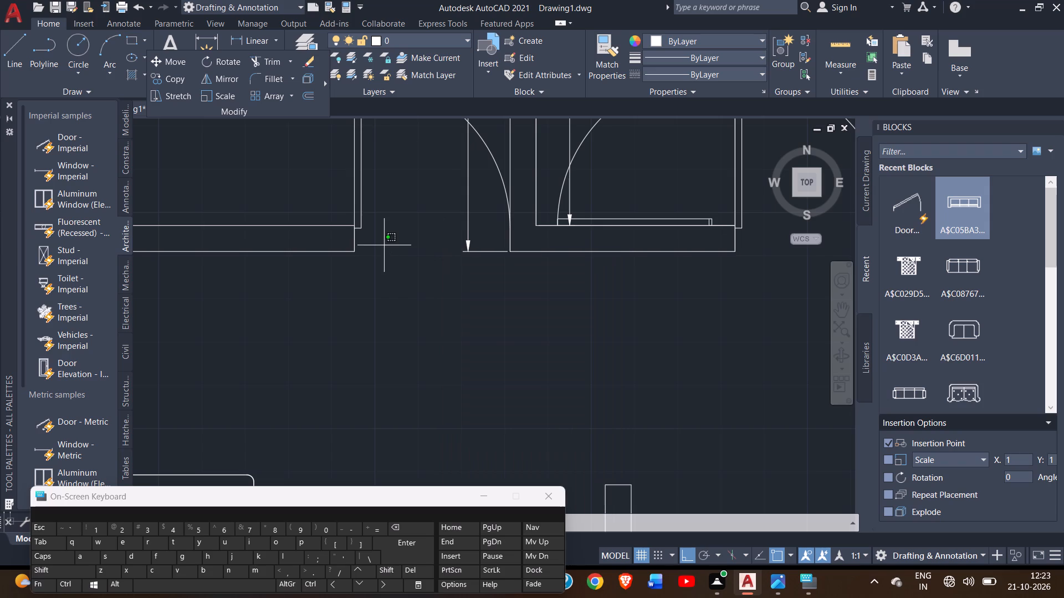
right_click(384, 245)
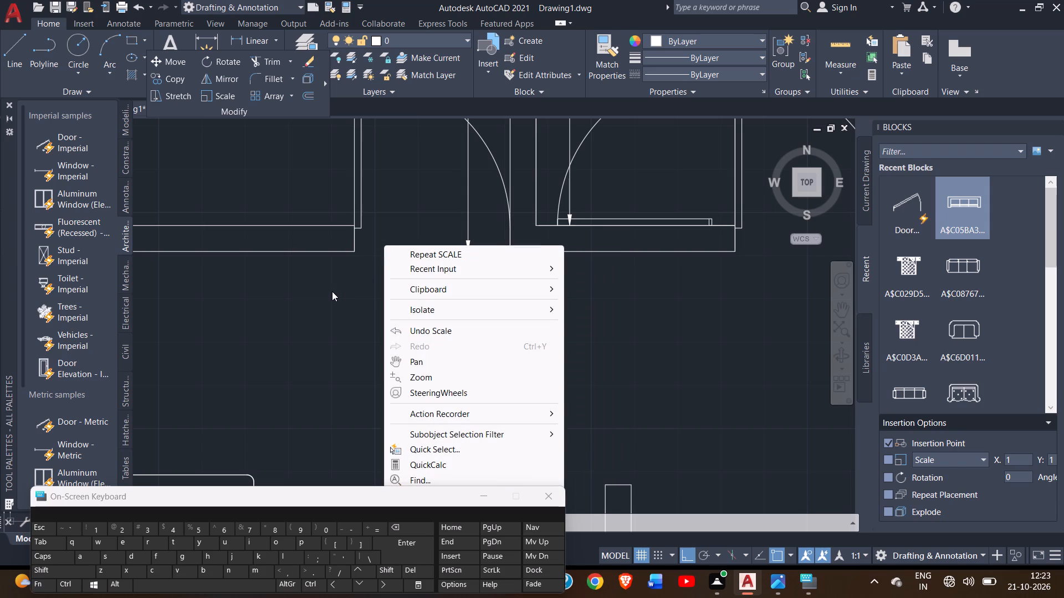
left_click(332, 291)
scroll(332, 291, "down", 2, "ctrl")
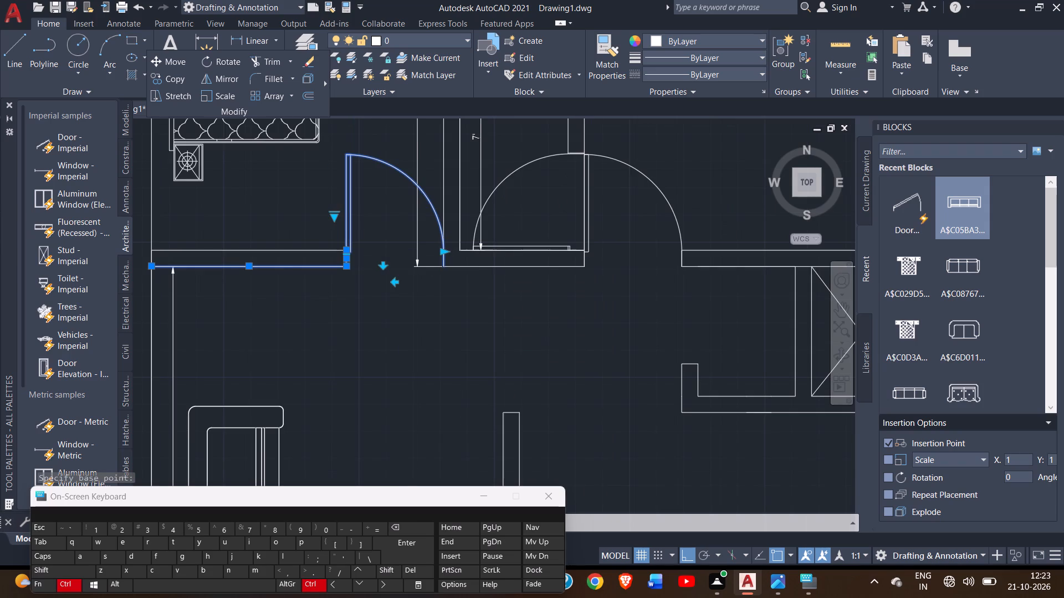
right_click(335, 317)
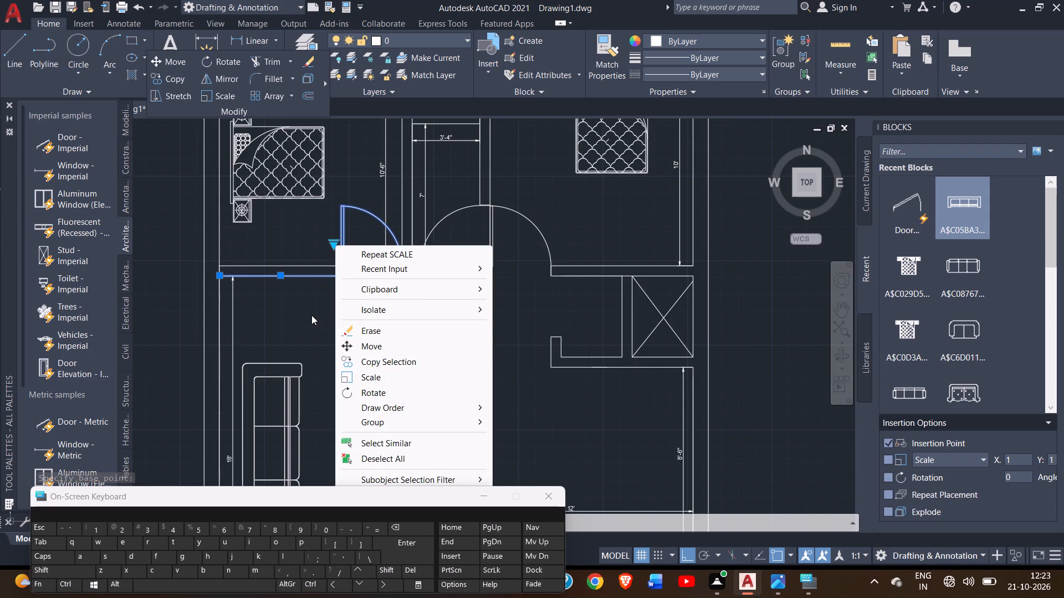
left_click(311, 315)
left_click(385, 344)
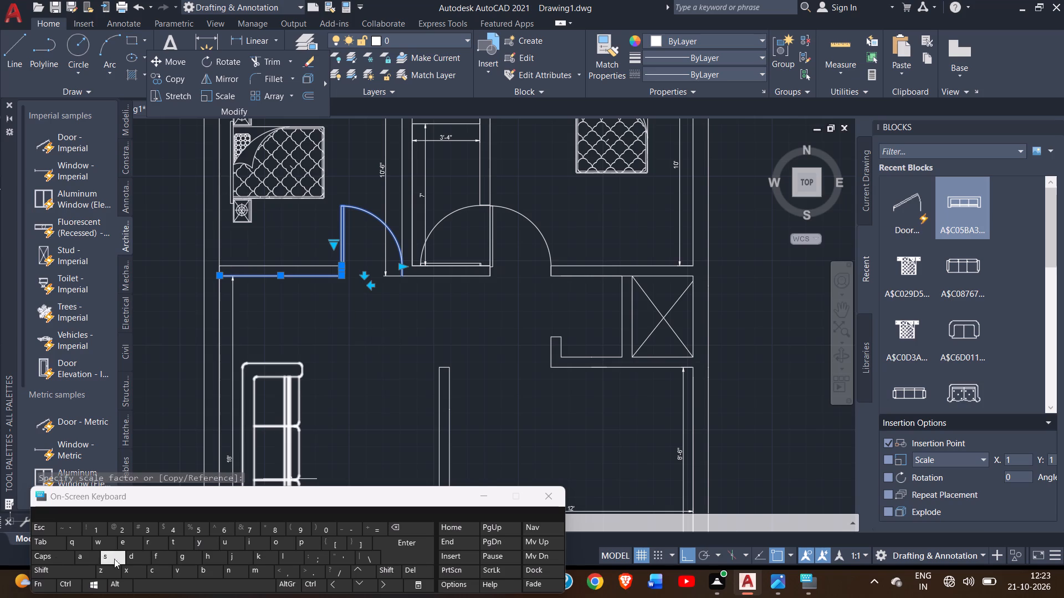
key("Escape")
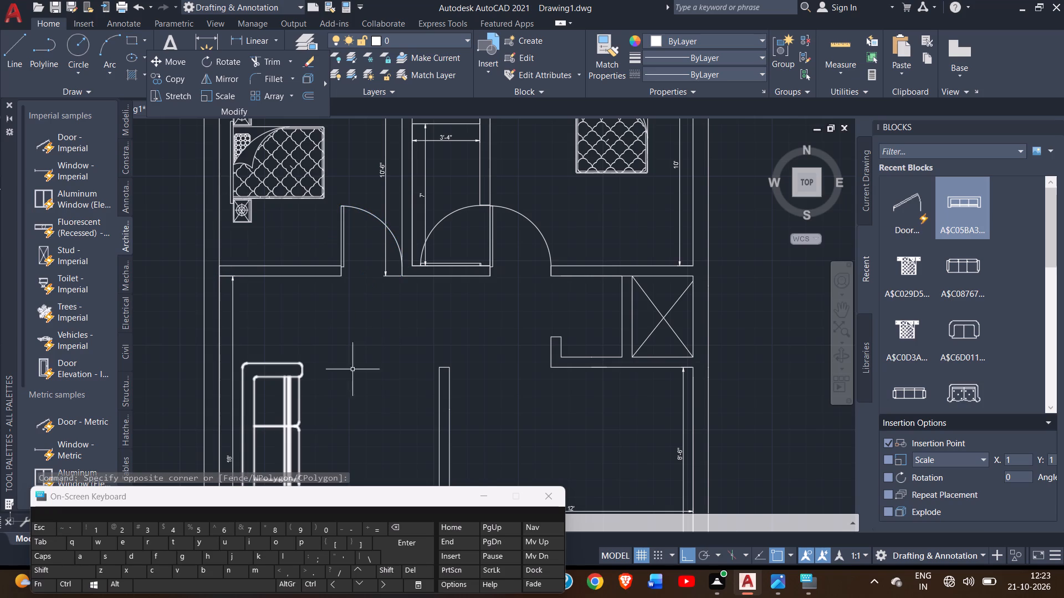
Scale down the door of the 3'-4" wide toilet from its hinge-side bottom corner.
scroll(389, 330, "up", 4, "ctrl")
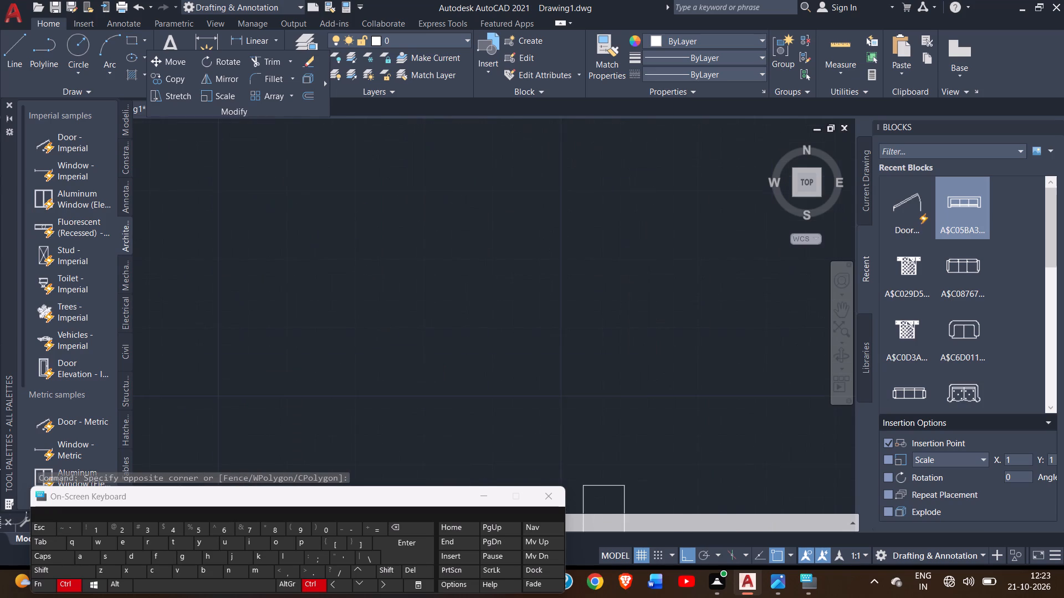
scroll(389, 330, "down", 4, "ctrl")
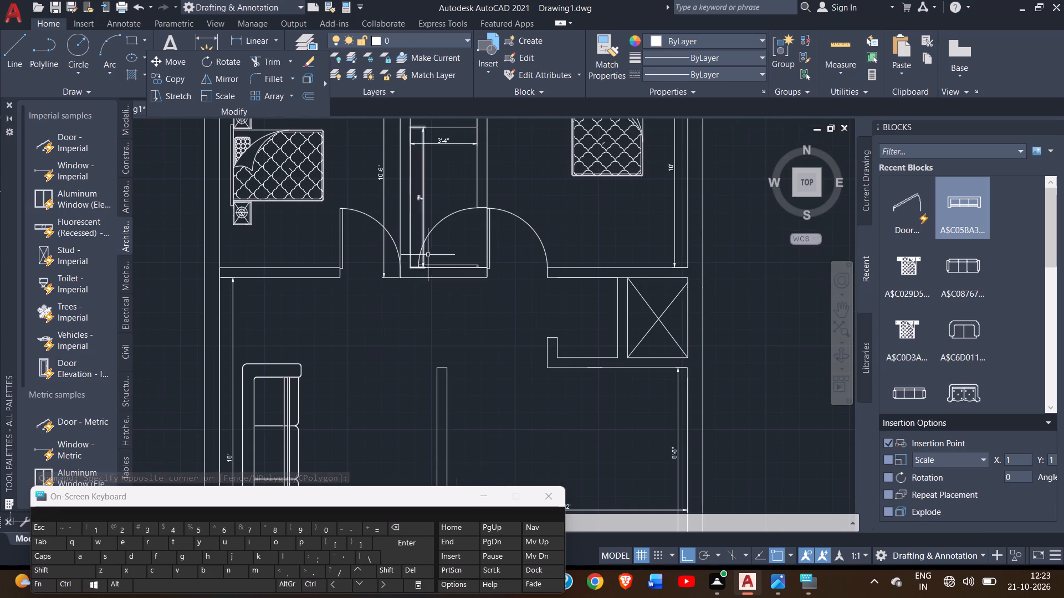
left_click(436, 223)
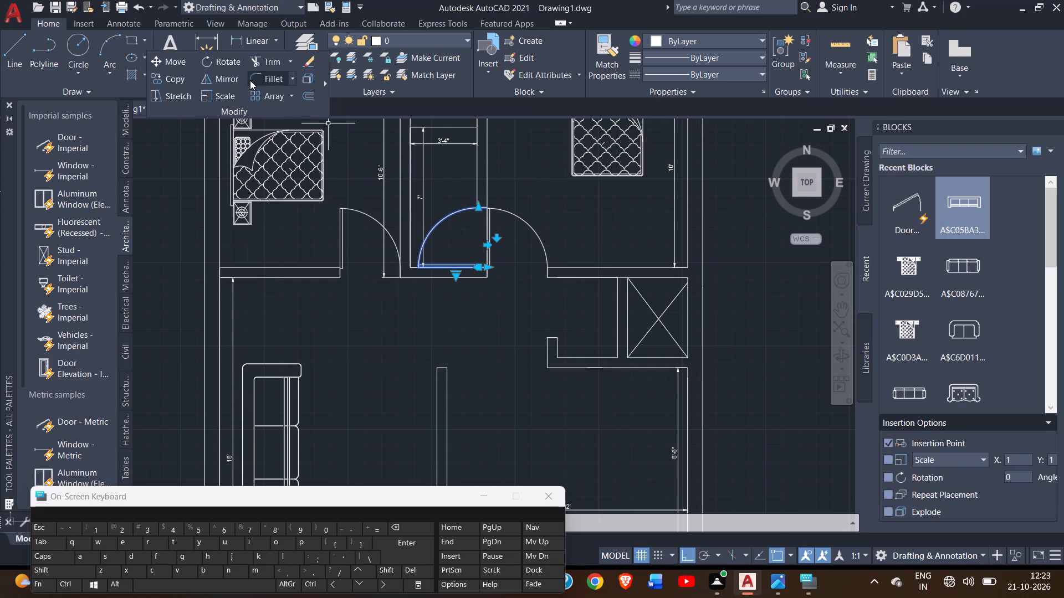
left_click(222, 94)
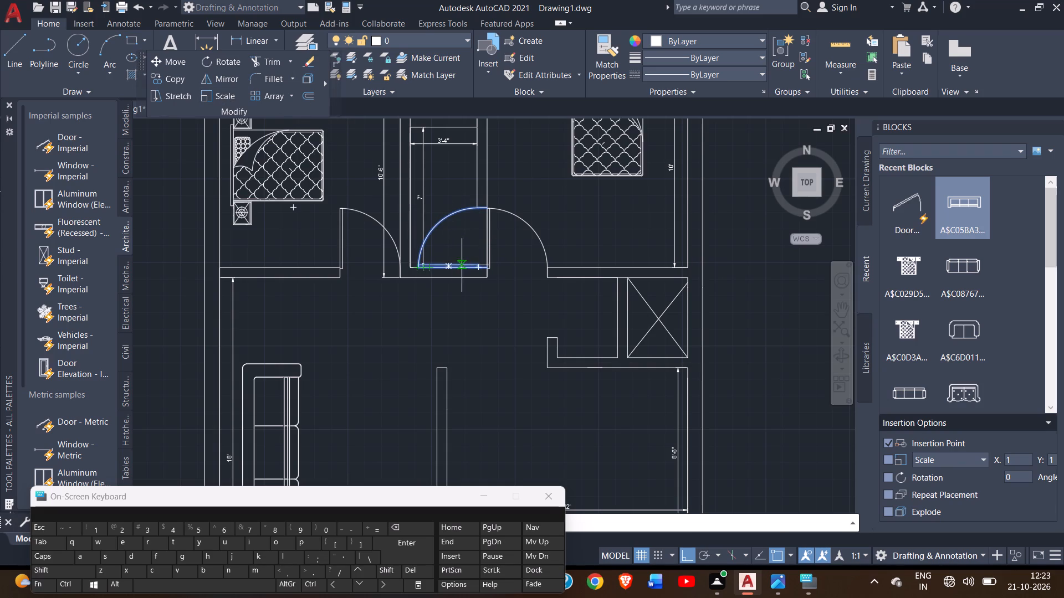
left_click_drag(490, 265, 486, 245)
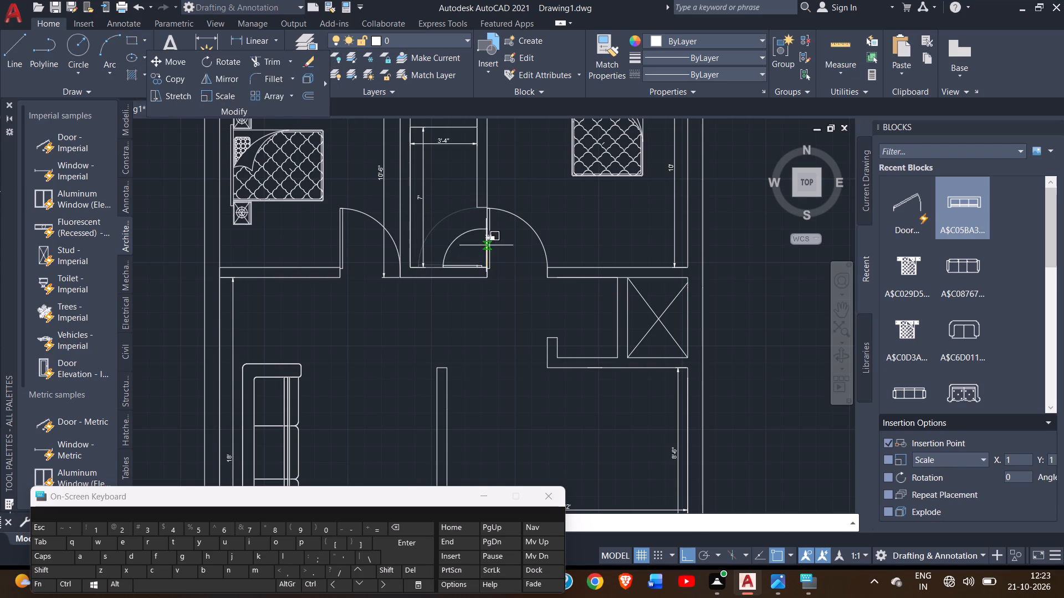
left_click_drag(486, 245, 478, 235)
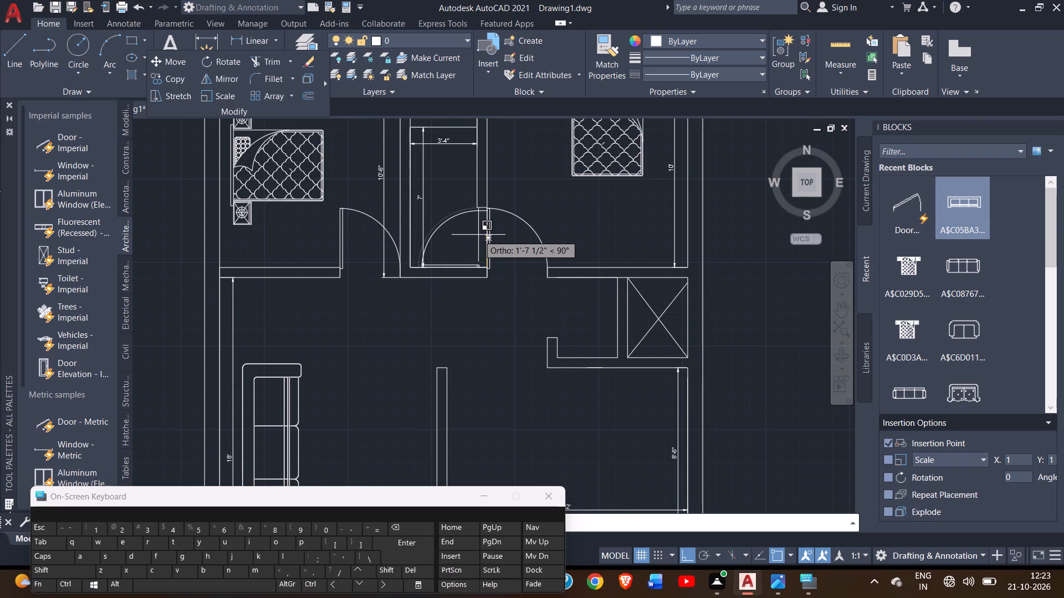
left_click_drag(478, 235, 478, 234)
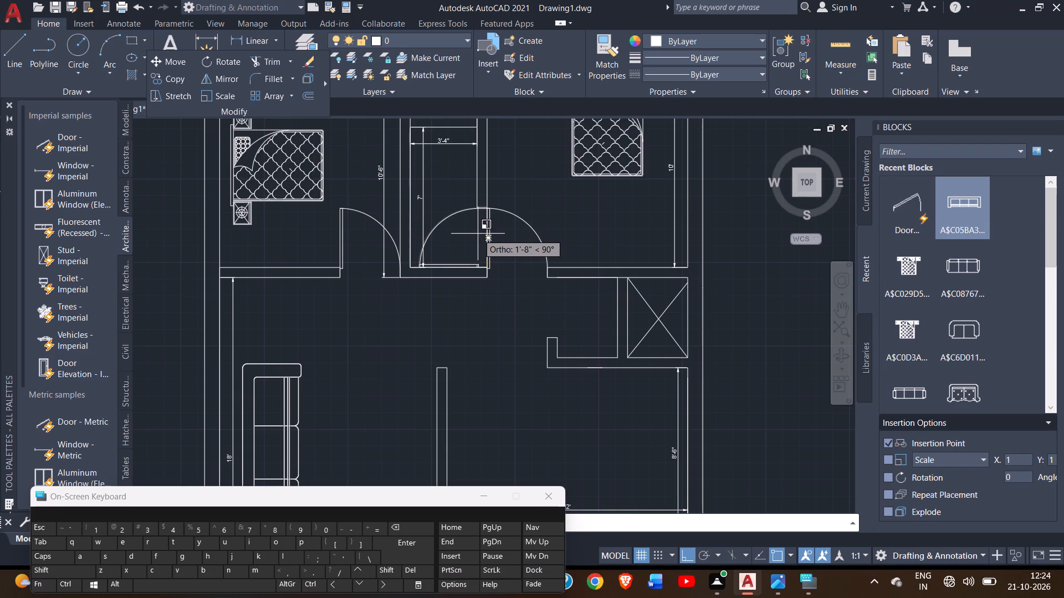
left_click_drag(478, 234, 483, 238)
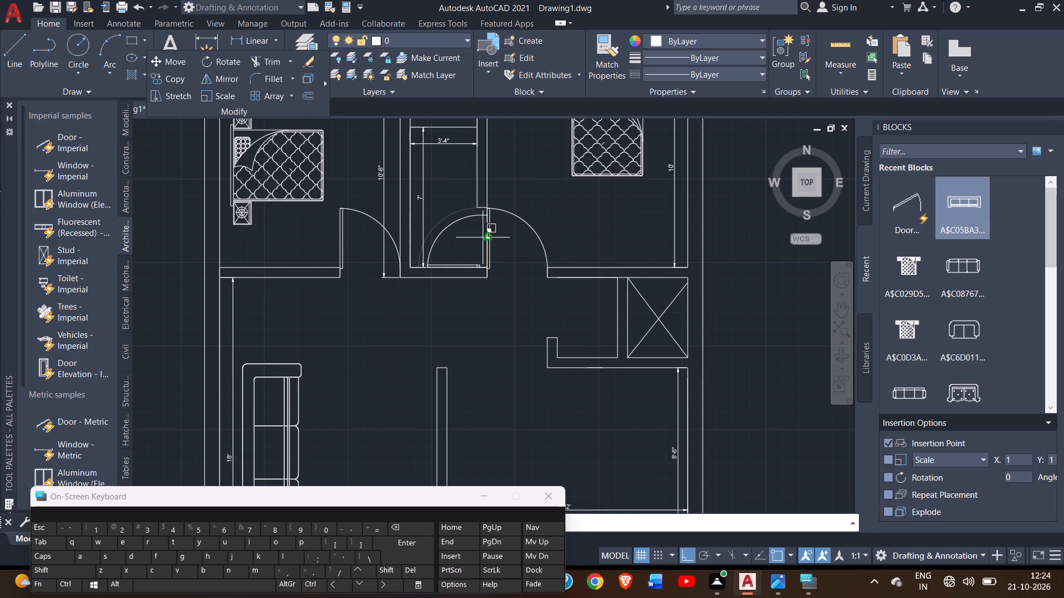
left_click_drag(483, 238, 484, 244)
left_click(484, 244)
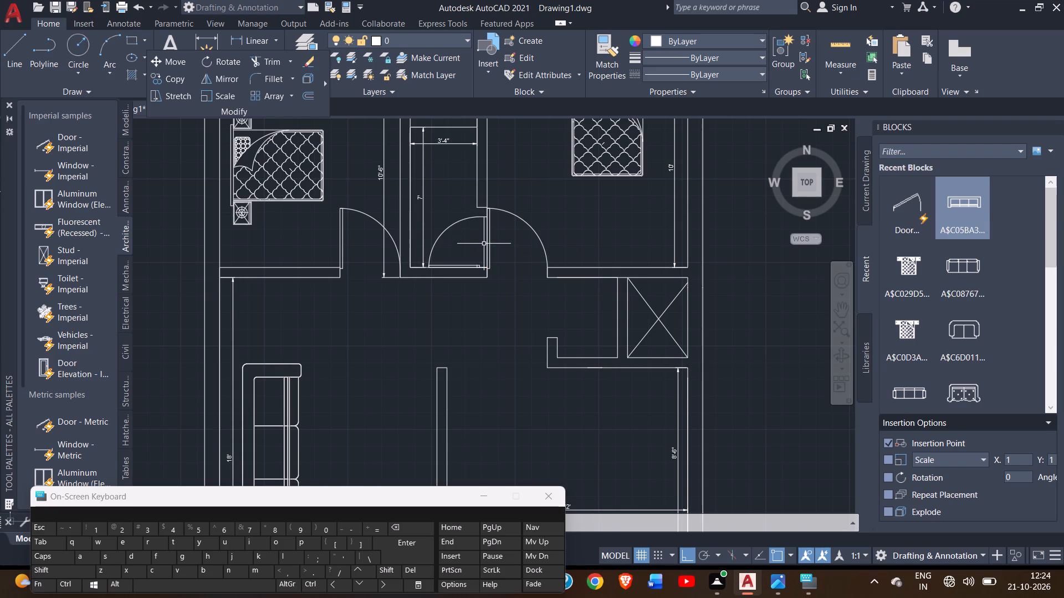
left_click(484, 244)
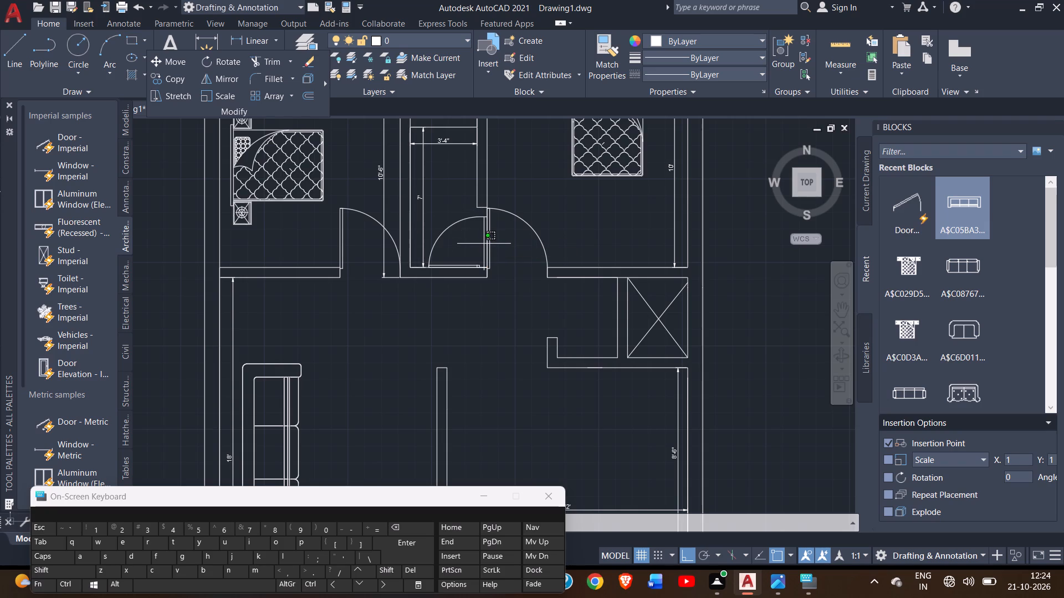
right_click(484, 244)
left_click(392, 343)
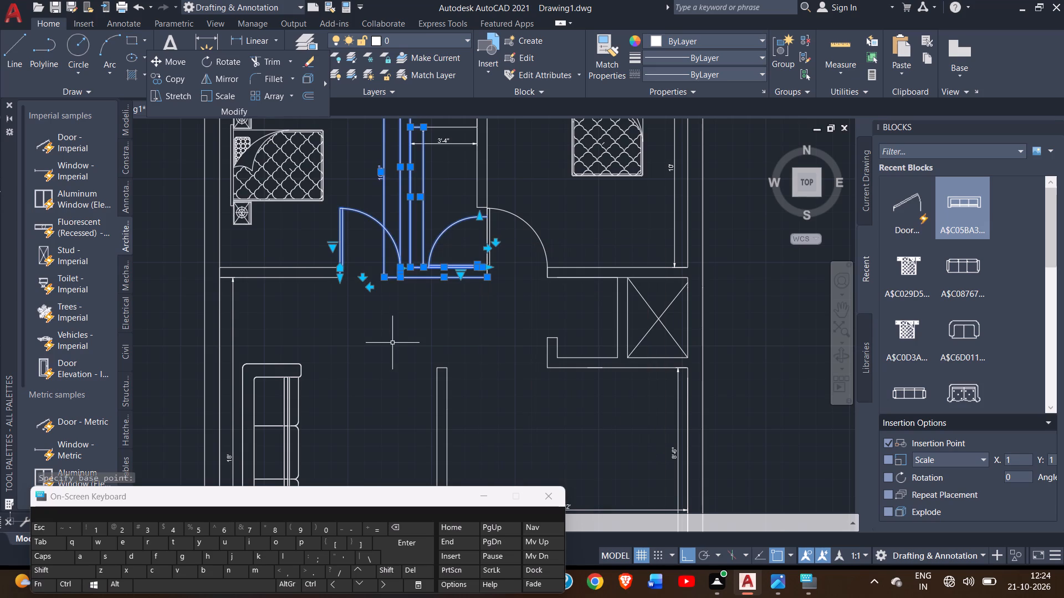
key("Escape")
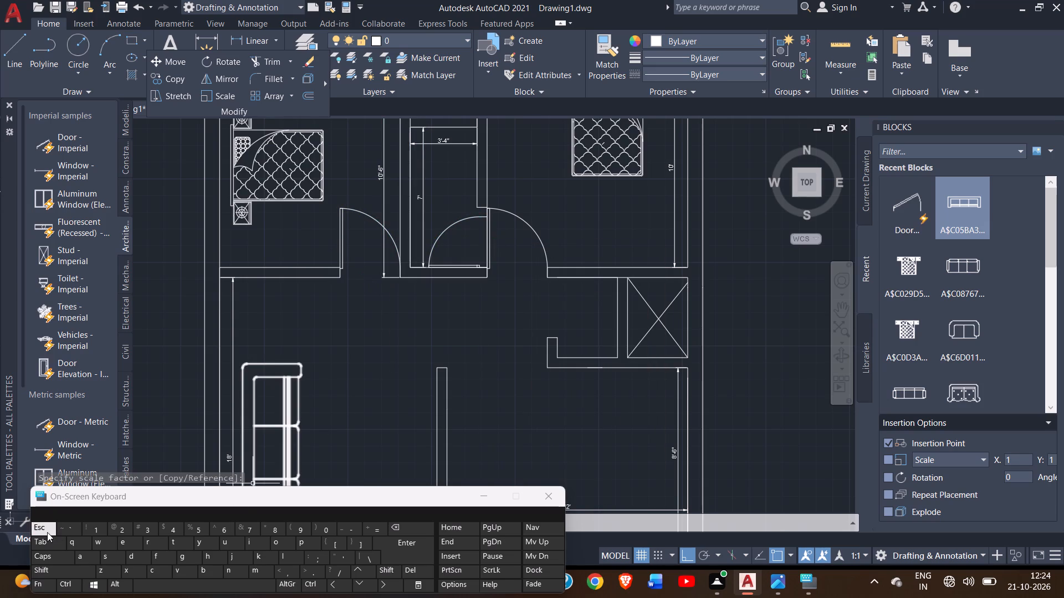
Draw lines extending the wall end above the toilet door, from its southwest corner down to the door's arc and east across the wall thickness.
left_click(526, 145)
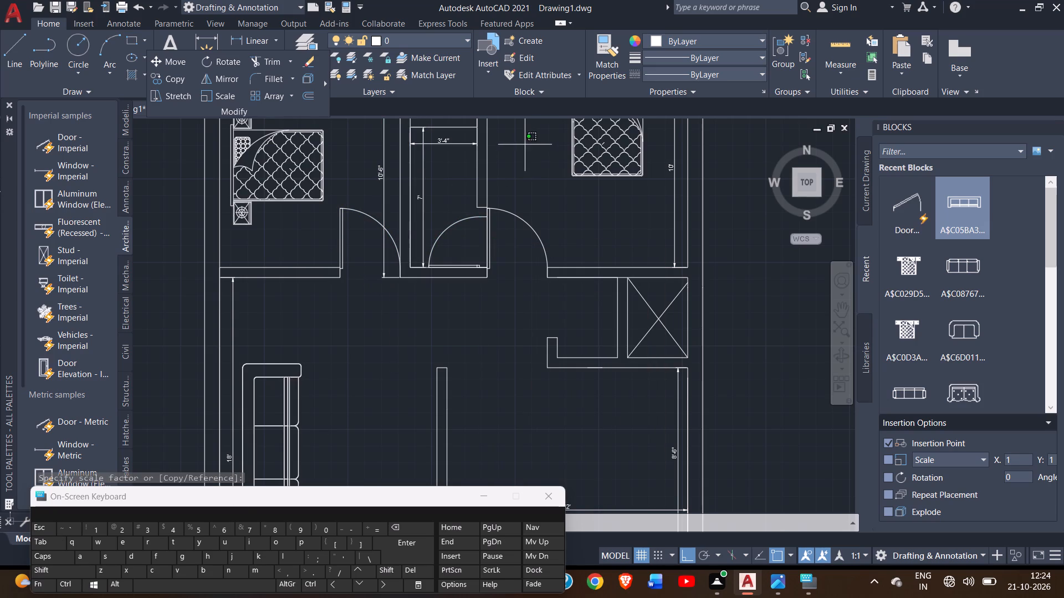
scroll(480, 178, "up", 2, "ctrl")
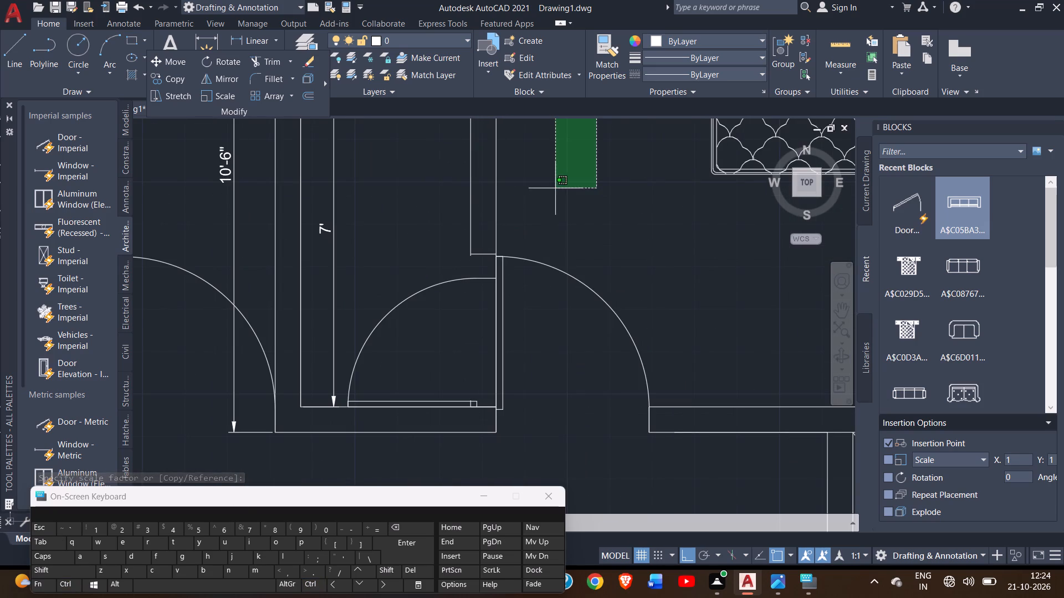
left_click(555, 188)
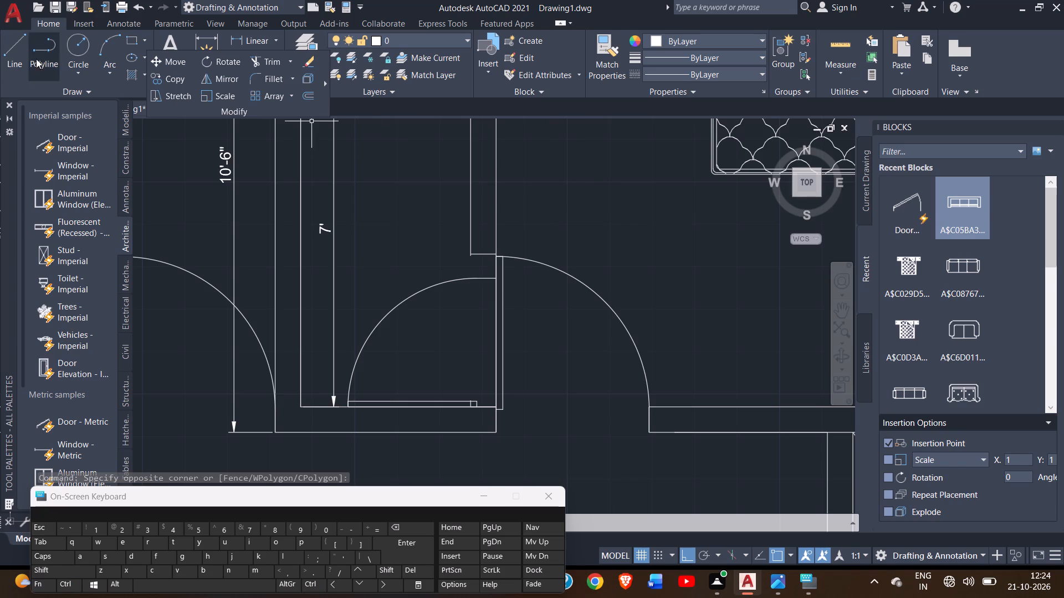
left_click(17, 60)
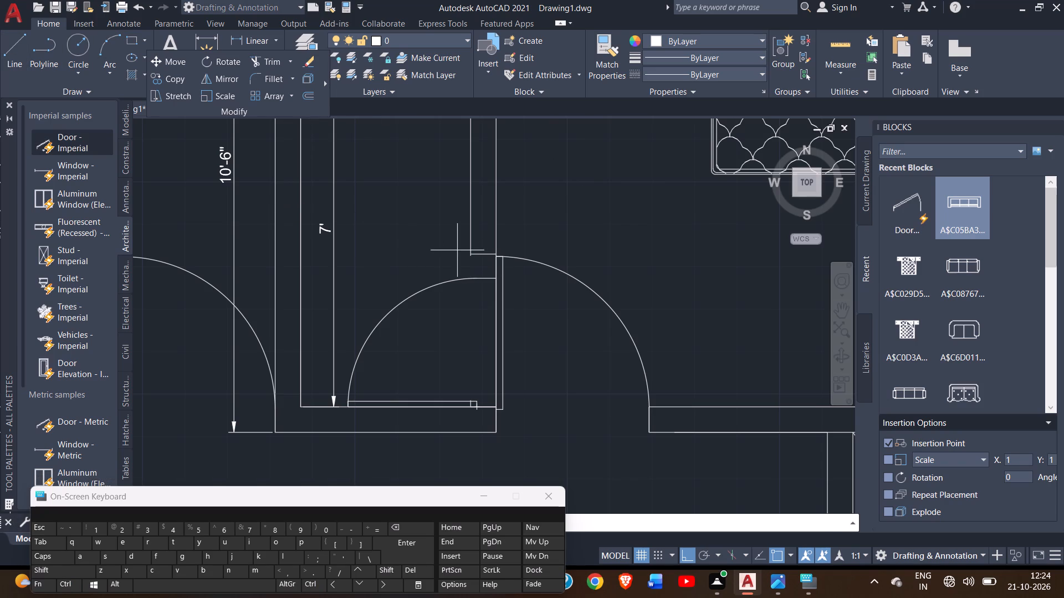
left_click(469, 256)
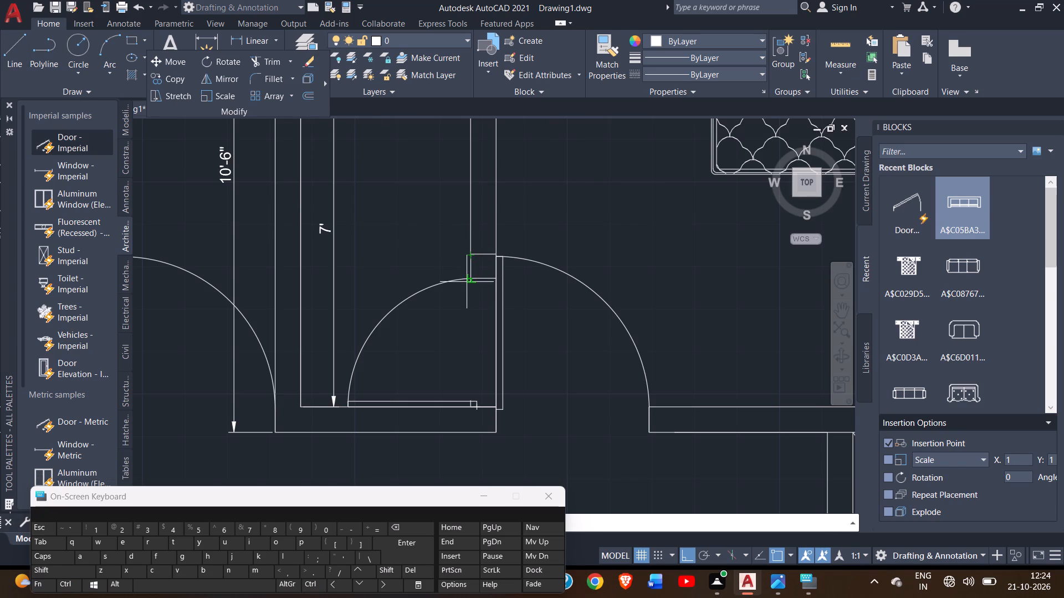
left_click(472, 280)
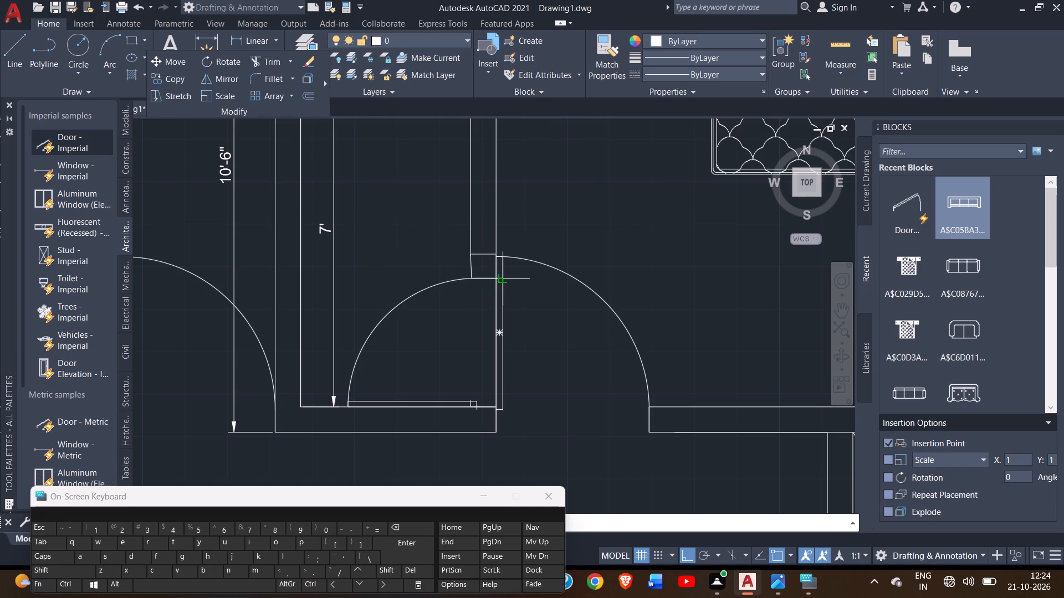
left_click(497, 280)
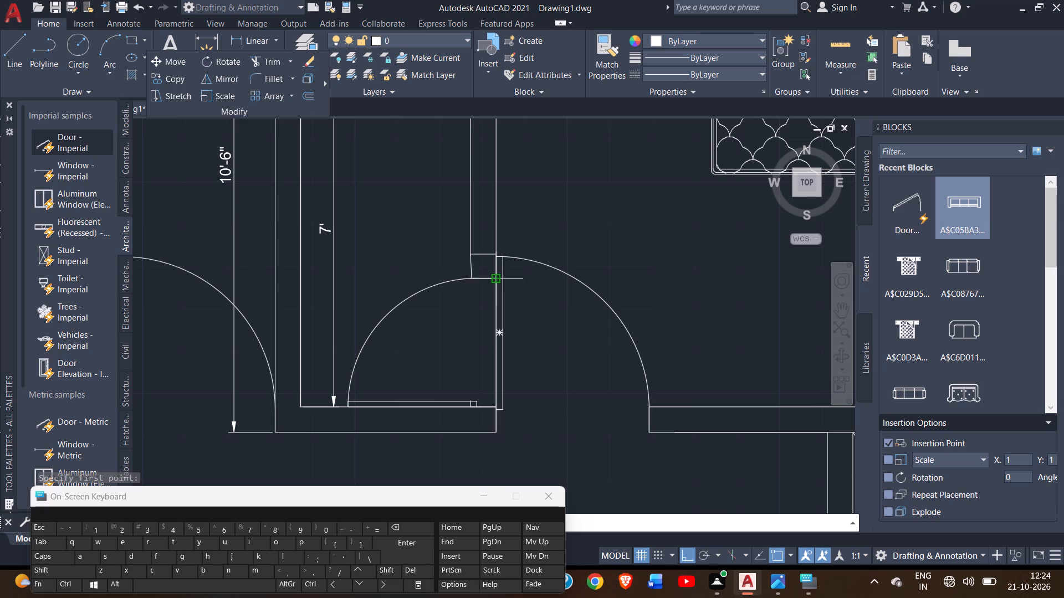
scroll(497, 280, "up", 3, "ctrl")
left_click(497, 280)
right_click(497, 280)
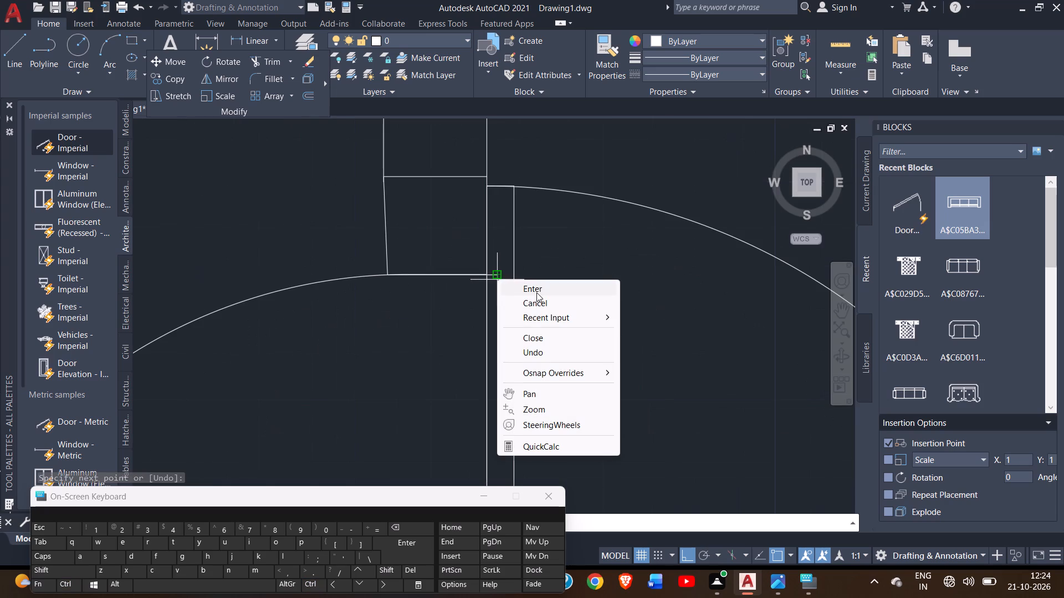
left_click(536, 292)
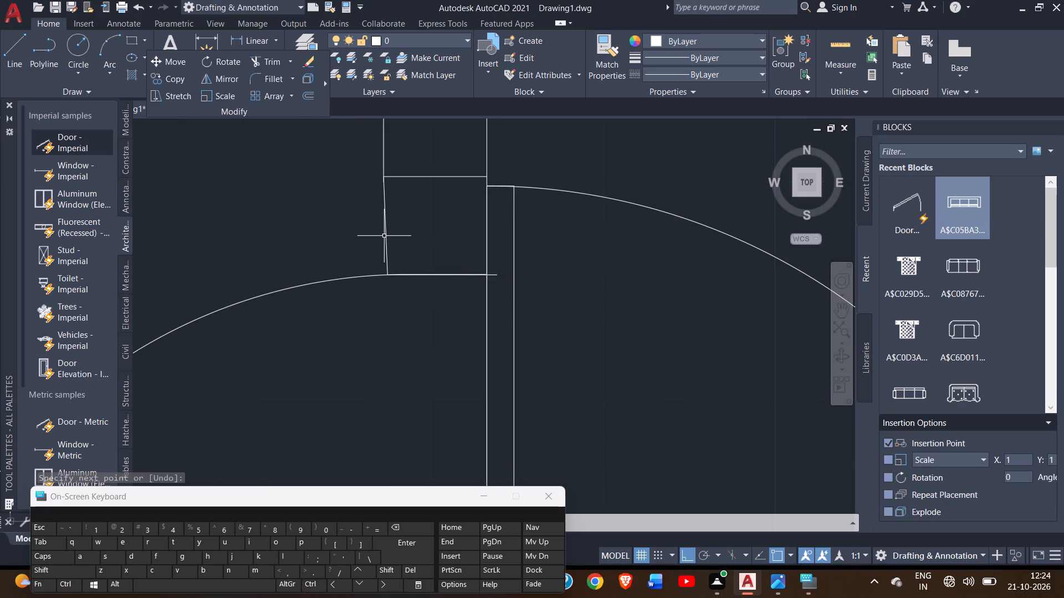
Replace the slanted line above the 3'-4" wide toilet's door with a straight vertical line from the wall's west face down to the door arc.
left_click(386, 234)
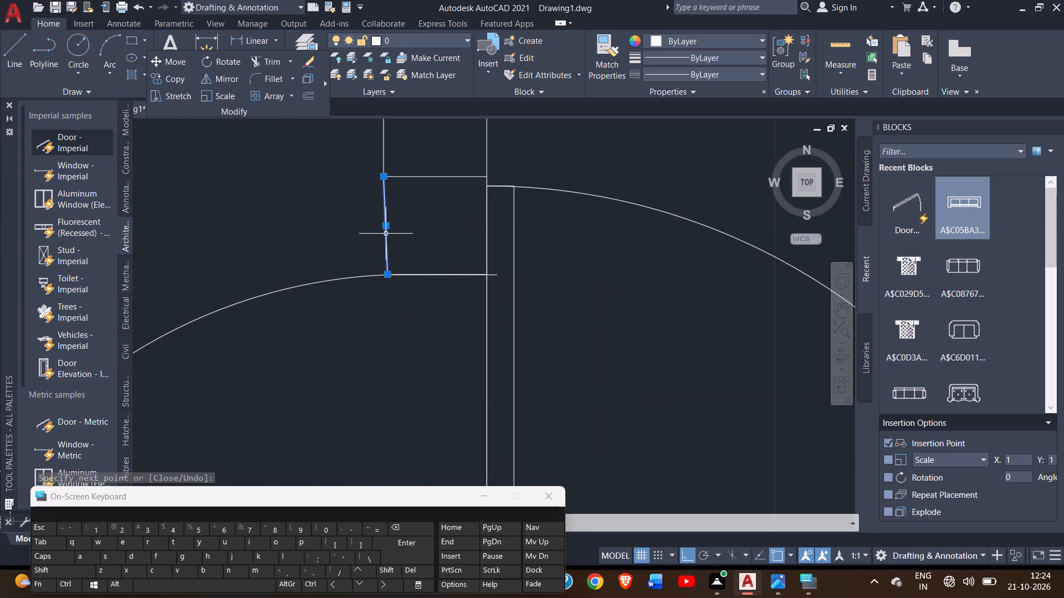
key("Delete")
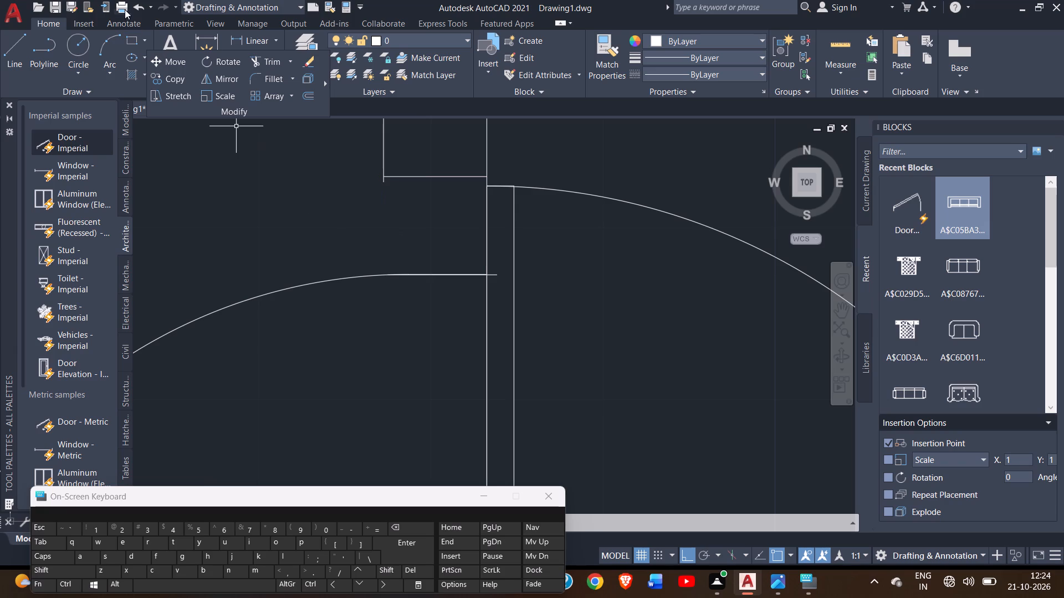
left_click_drag(14, 43, 299, 207)
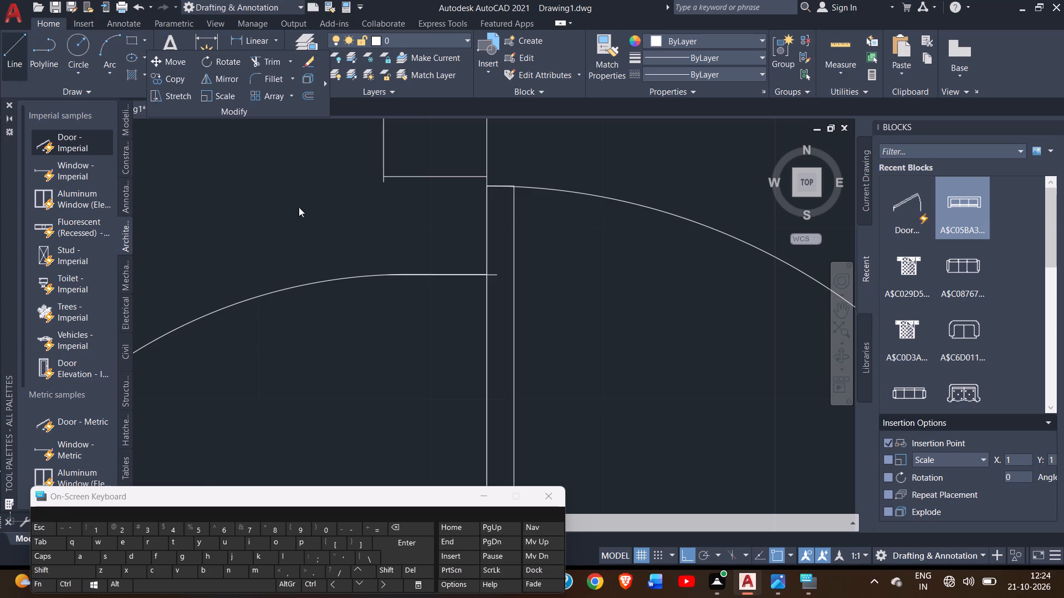
left_click_drag(299, 207, 17, 57)
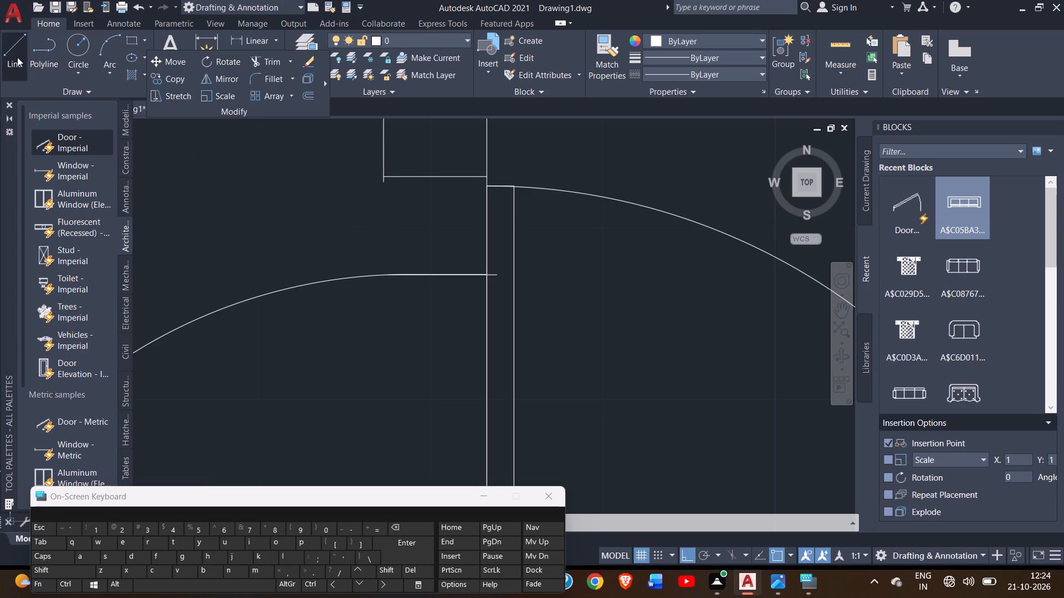
left_click_drag(17, 57, 17, 56)
left_click(17, 56)
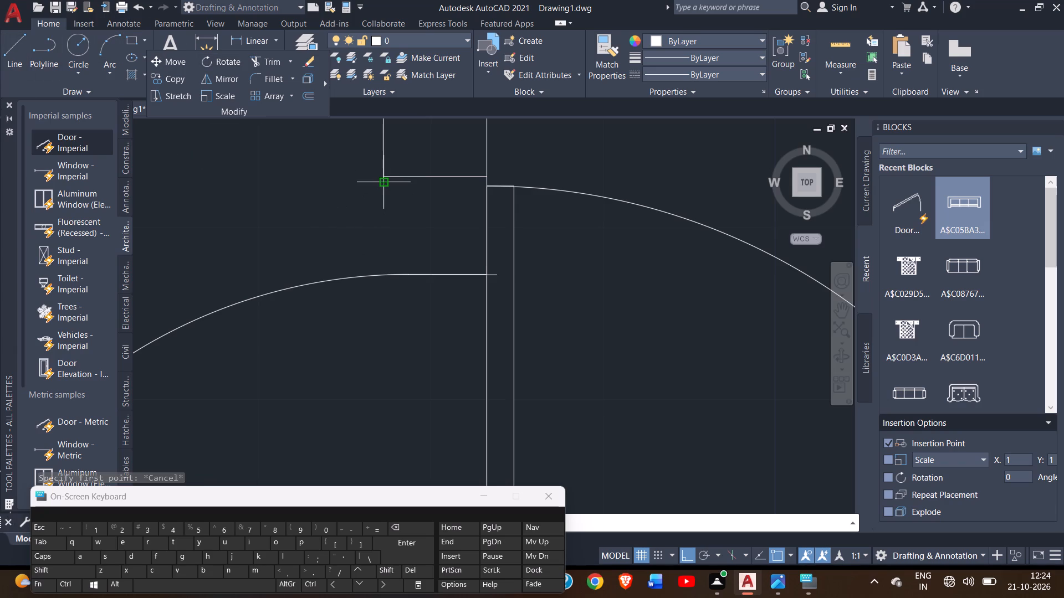
left_click_drag(383, 182, 381, 283)
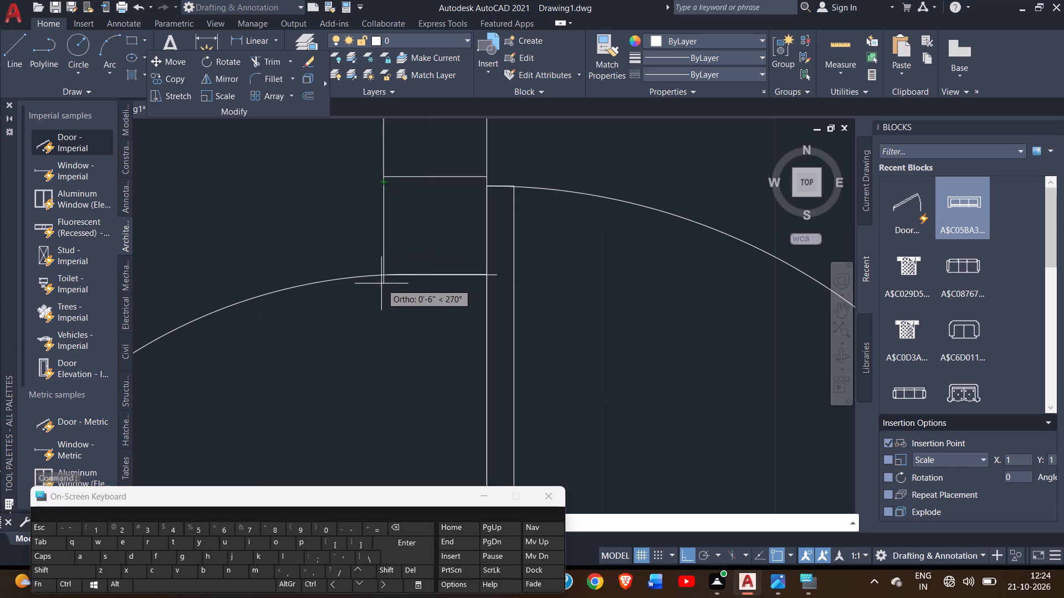
left_click_drag(381, 283, 387, 275)
left_click(387, 275)
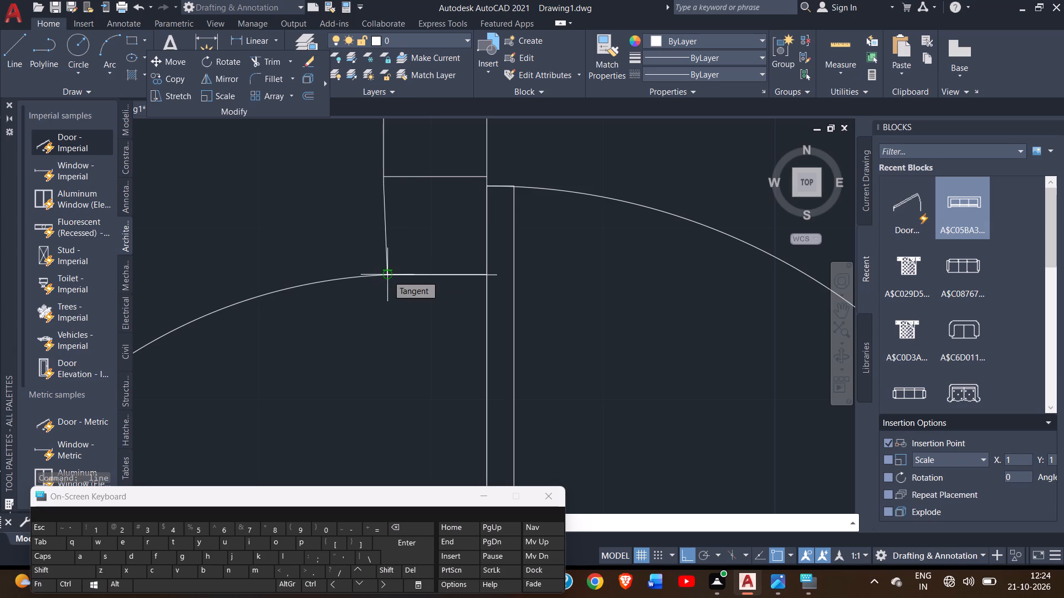
key("ctrl+z")
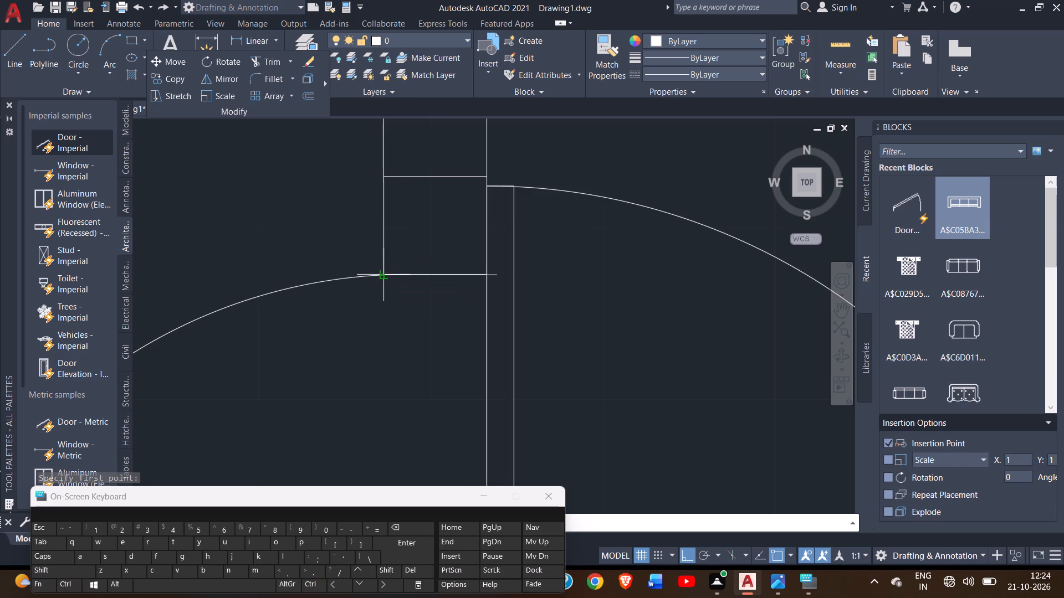
left_click(382, 271)
right_click(382, 271)
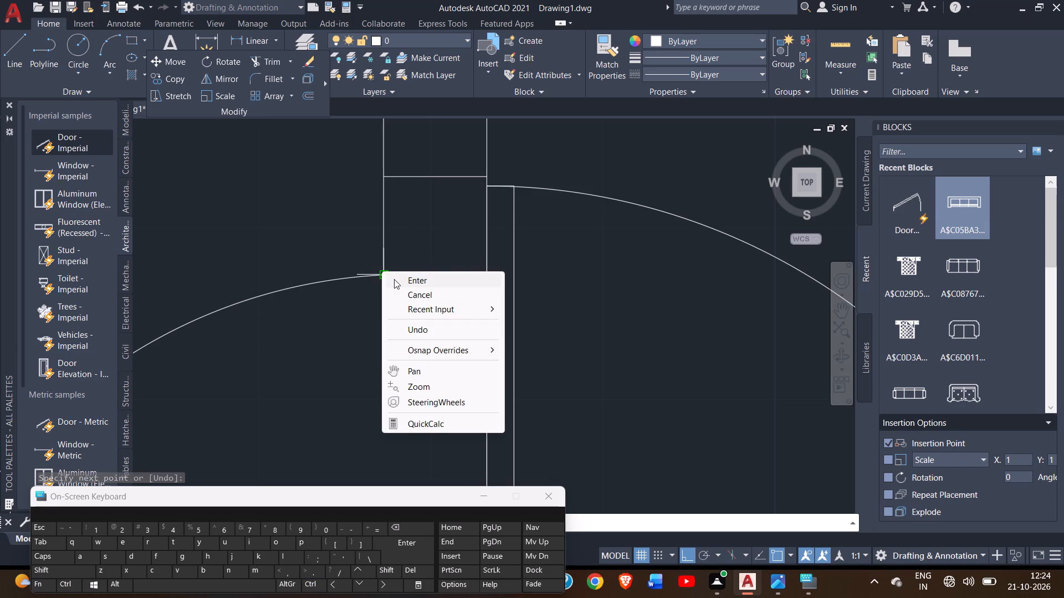
left_click(394, 279)
Trim away the old wall end line above the toilet door and the short overhang past the wall's east face.
scroll(394, 279, "down", 3, "ctrl")
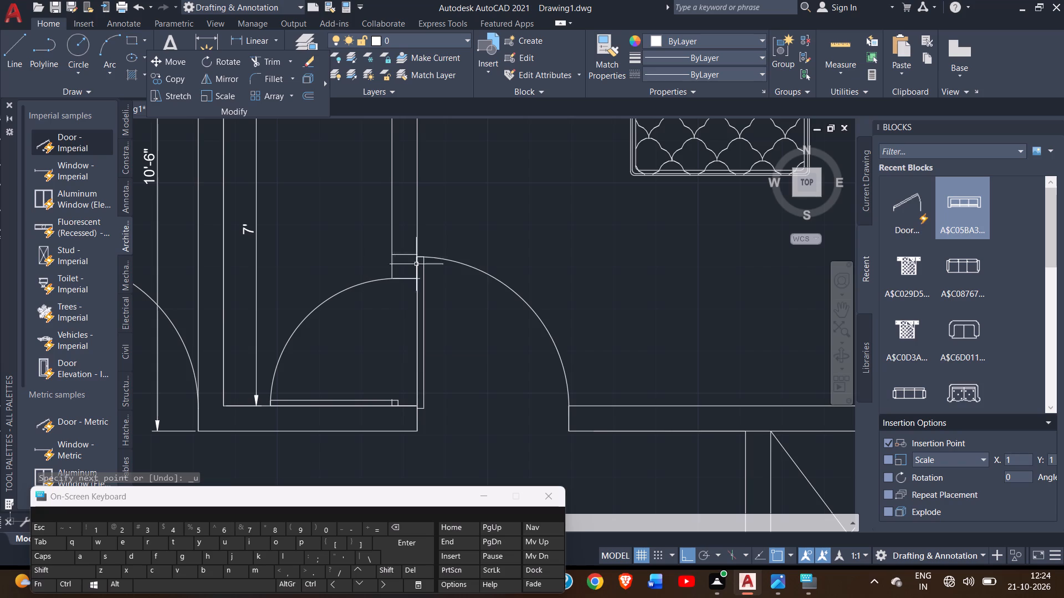
scroll(412, 233, "up", 3, "ctrl")
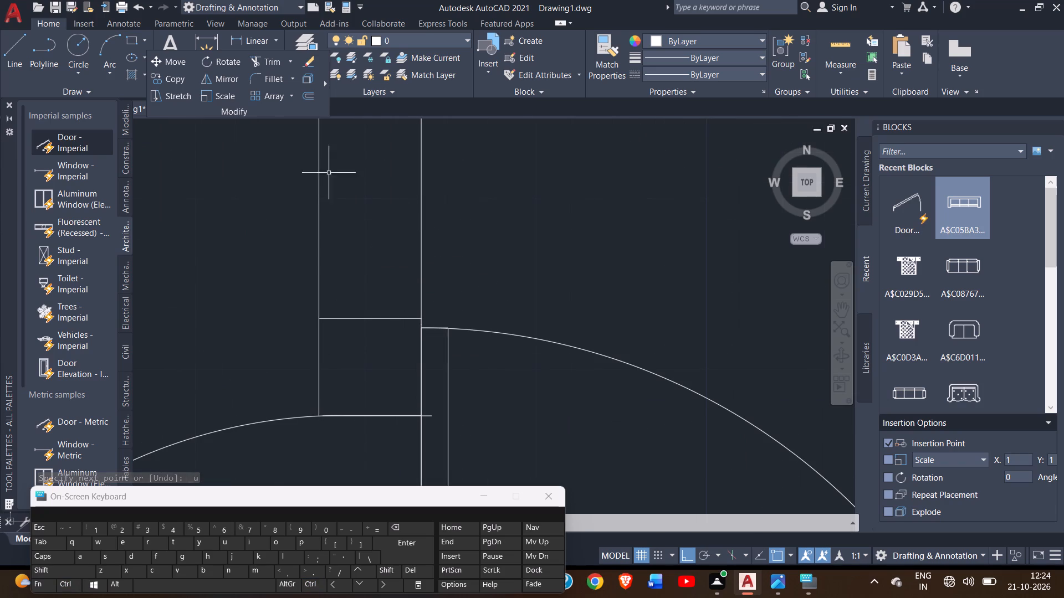
left_click_drag(274, 56, 345, 302)
left_click_drag(362, 292, 362, 321)
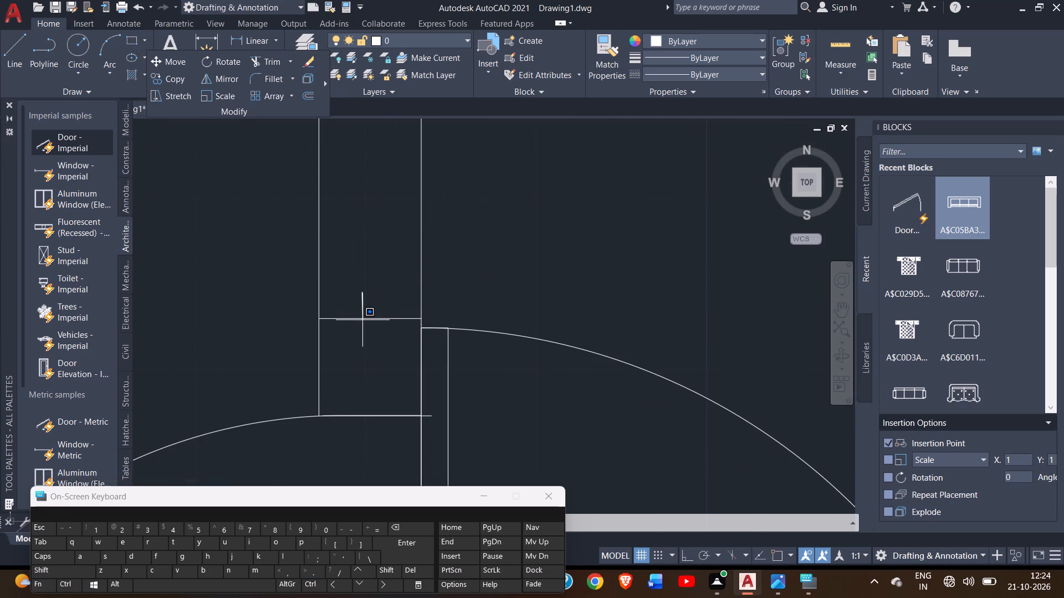
left_click_drag(362, 321, 362, 321)
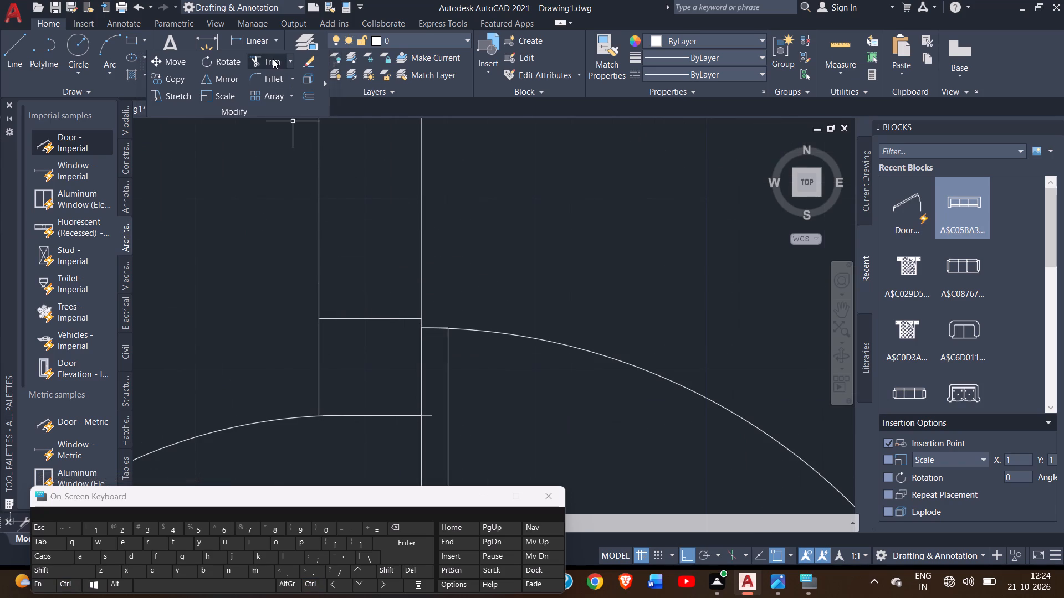
left_click(273, 59)
left_click_drag(376, 220, 350, 386)
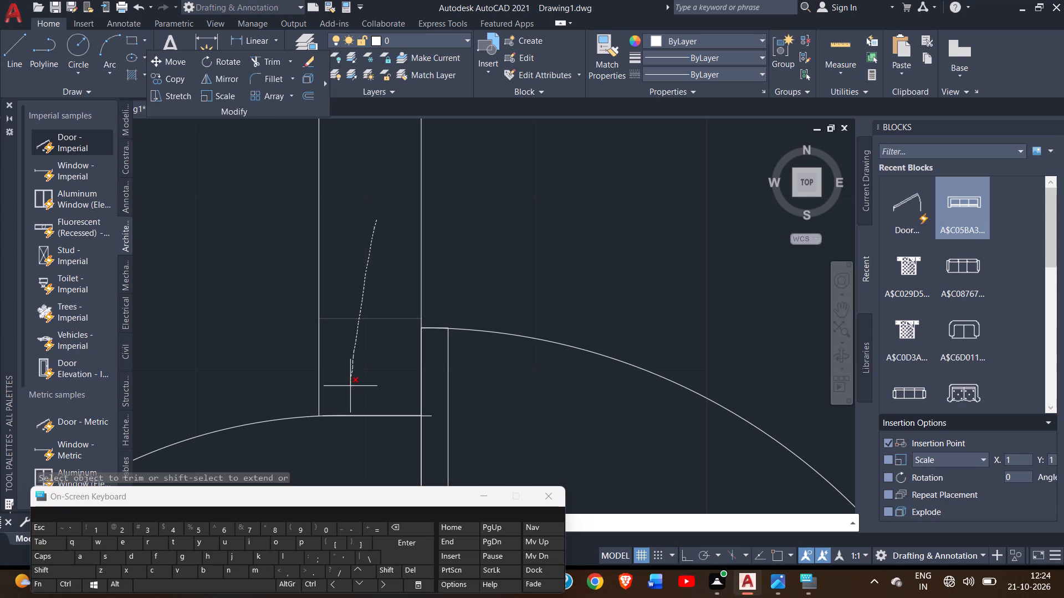
left_click_drag(350, 386, 350, 387)
left_click(350, 387)
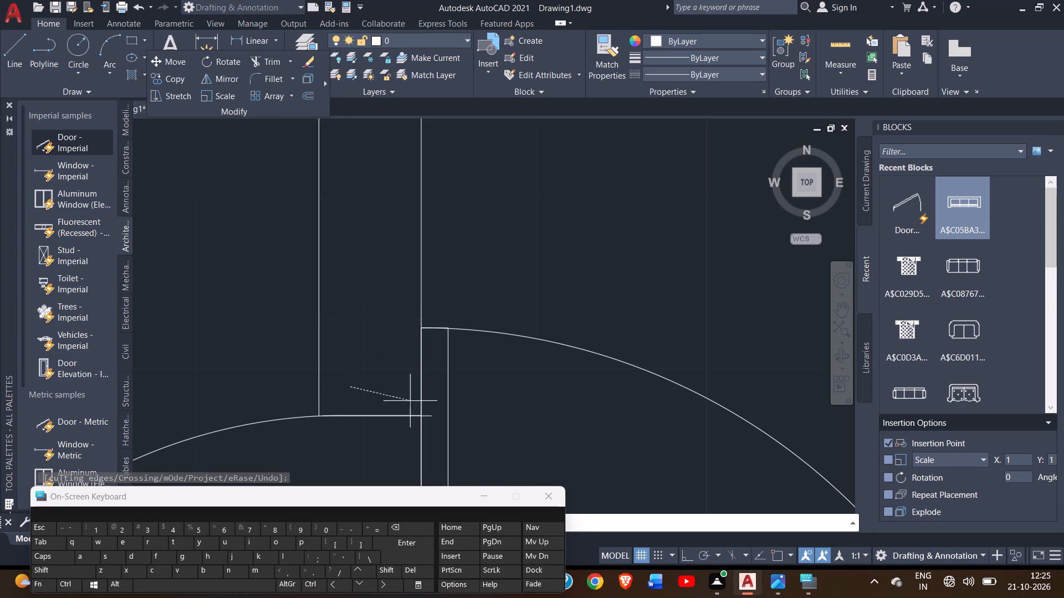
left_click(362, 383)
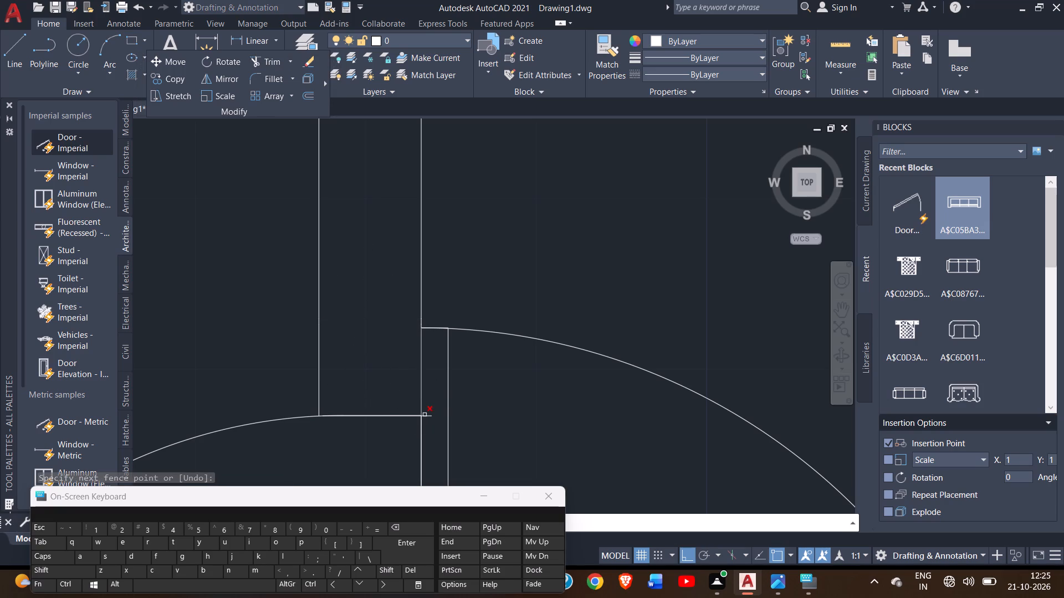
left_click(427, 416)
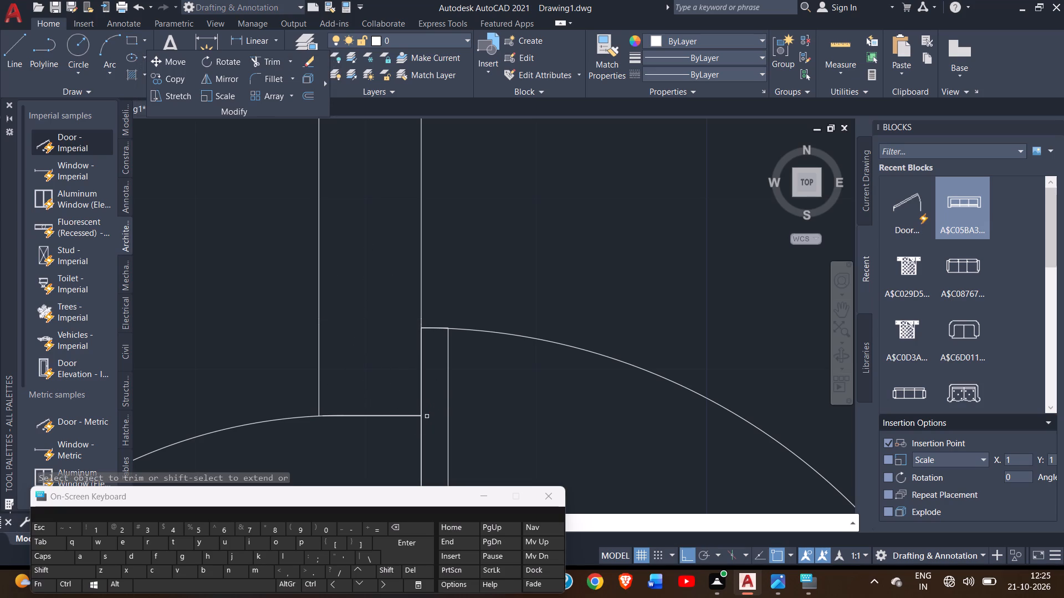
right_click(472, 277)
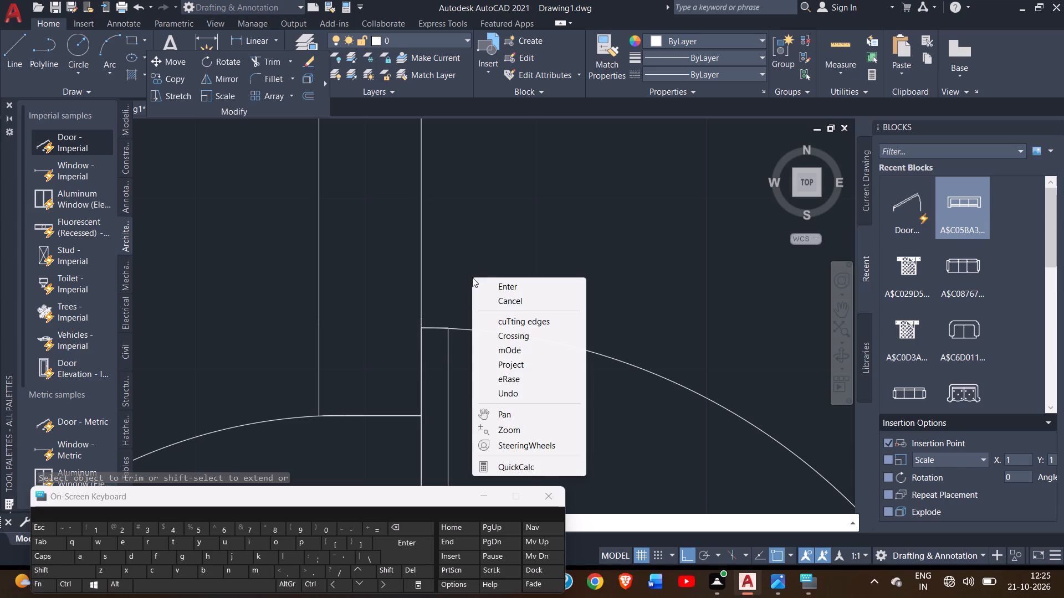
left_click(495, 279)
left_click(498, 282)
Draw a vertical line across the doorway of the 12' by 9'-8" bedroom along the wall's west face, from the lower corner up to the door's hinge.
scroll(498, 282, "down", 3, "ctrl")
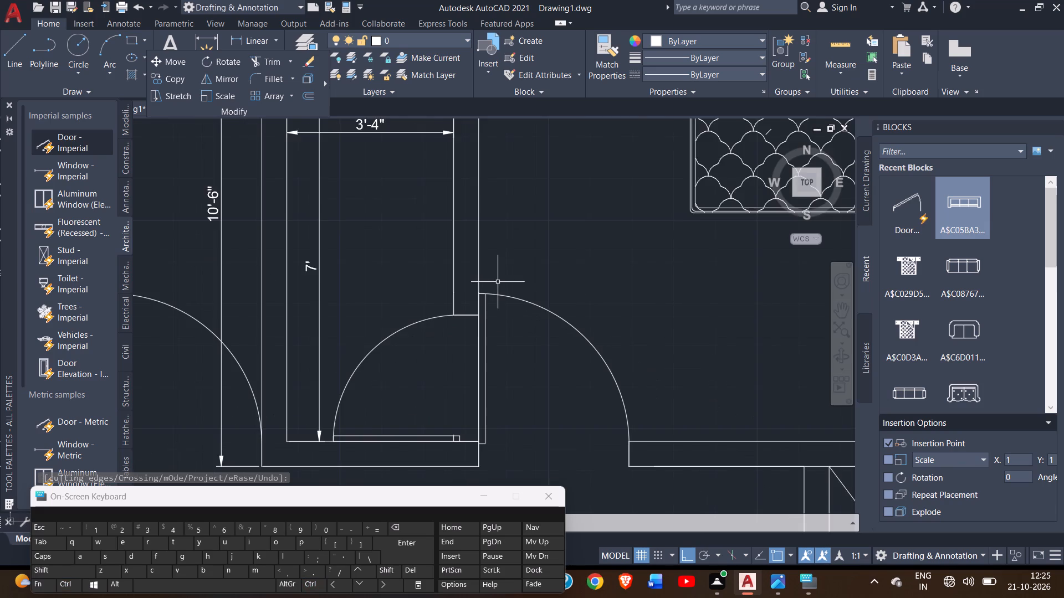
scroll(498, 282, "down", 2, "ctrl")
scroll(498, 282, "up", 3)
scroll(490, 283, "down", 2, "ctrl")
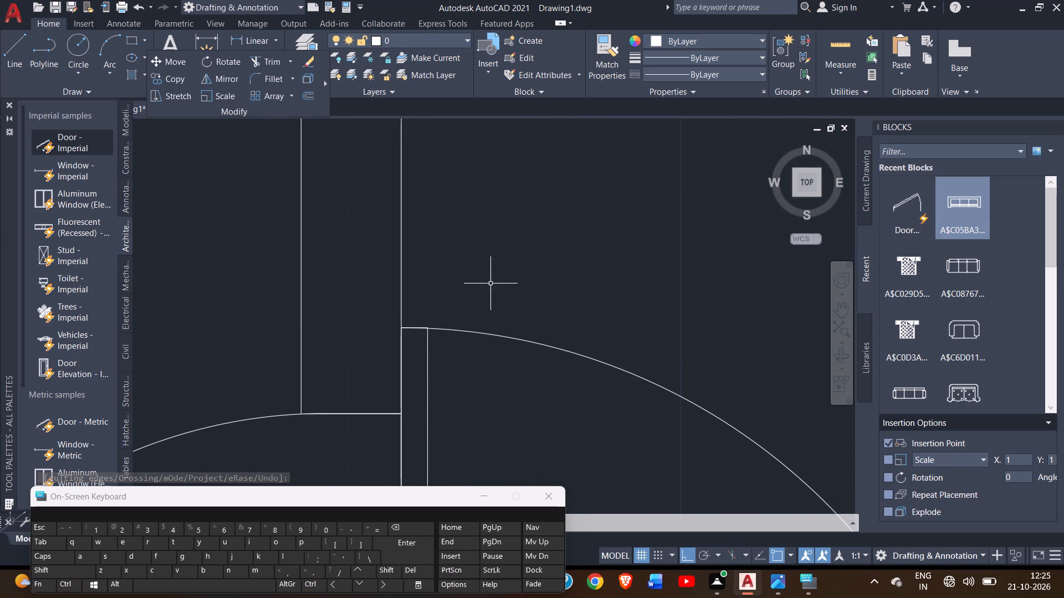
scroll(490, 283, "down", 7, "ctrl")
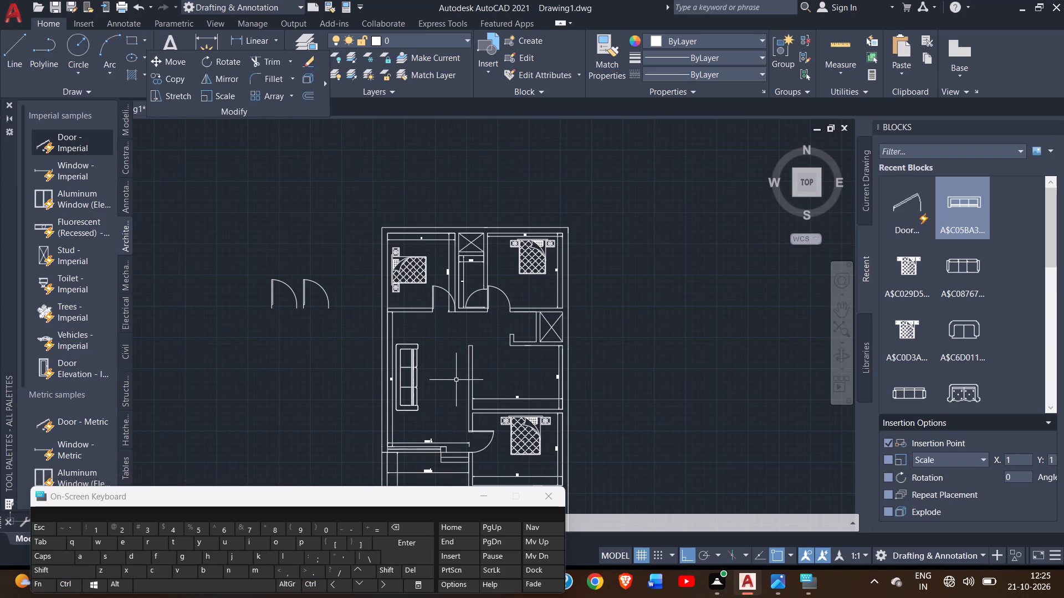
left_click(837, 306)
left_click_drag(623, 319, 635, 194)
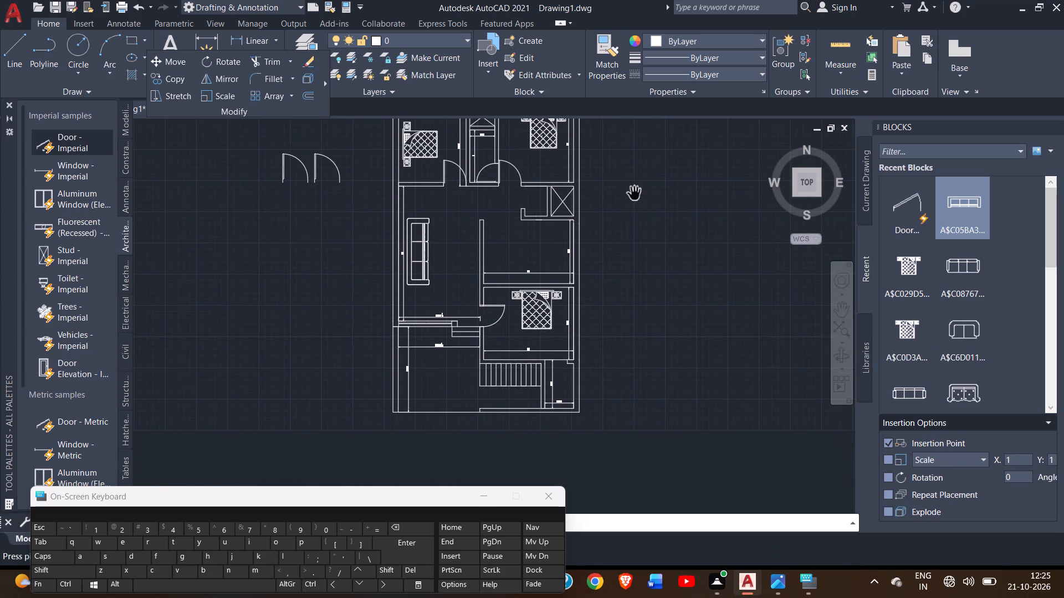
scroll(478, 318, "up", 3, "ctrl")
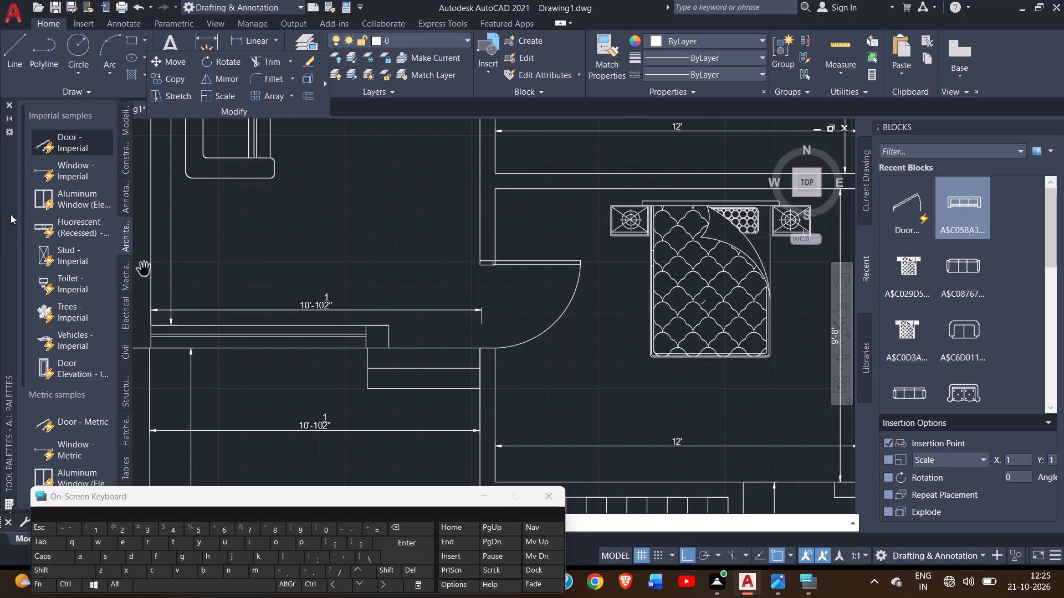
left_click(21, 56)
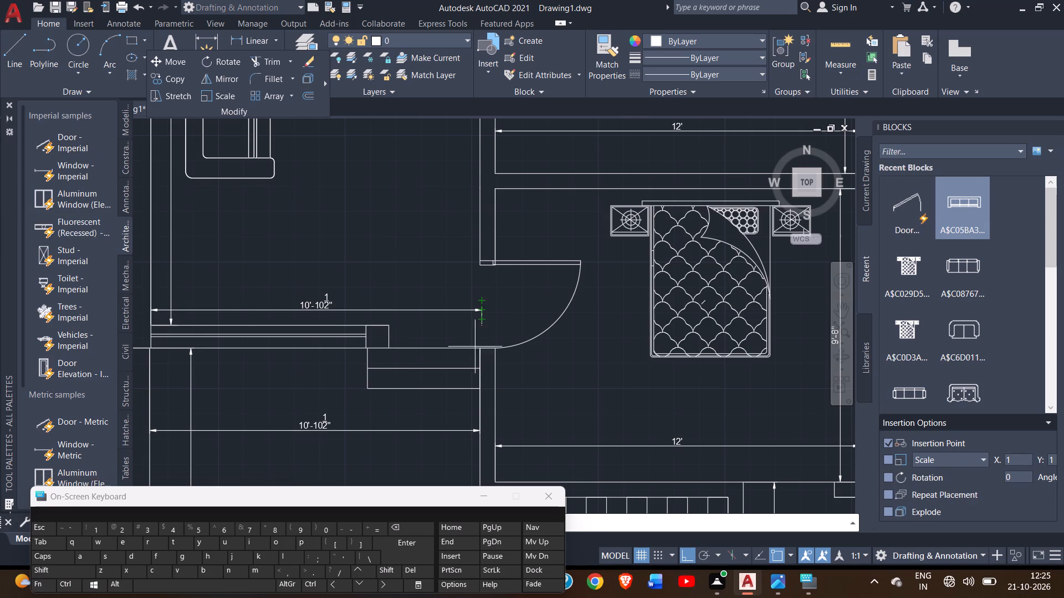
left_click_drag(476, 346, 475, 323)
left_click_drag(475, 323, 394, 319)
left_click_drag(394, 319, 481, 319)
left_click(481, 319)
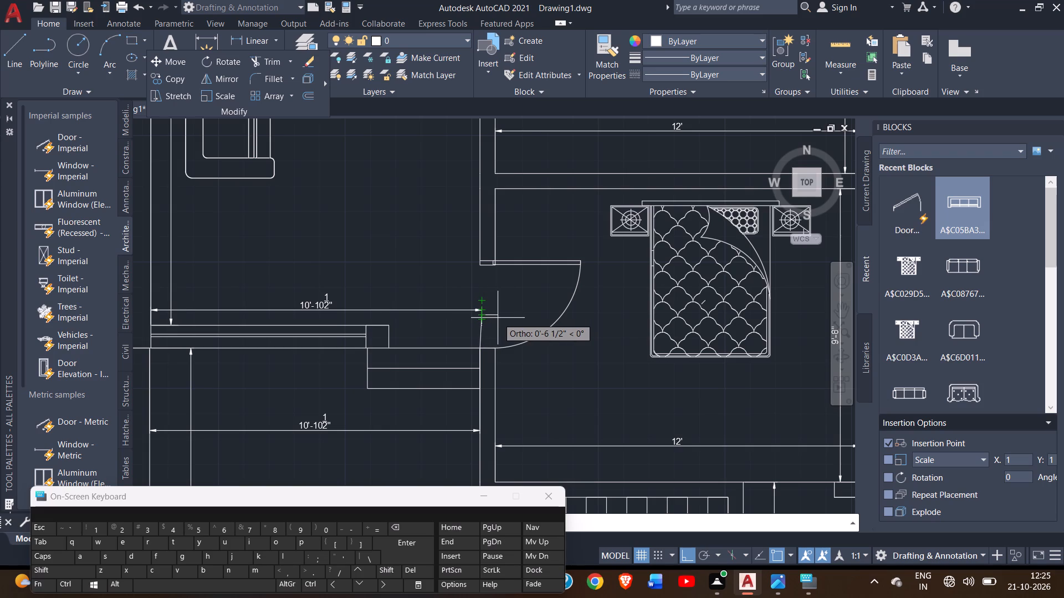
key("ctrl+z")
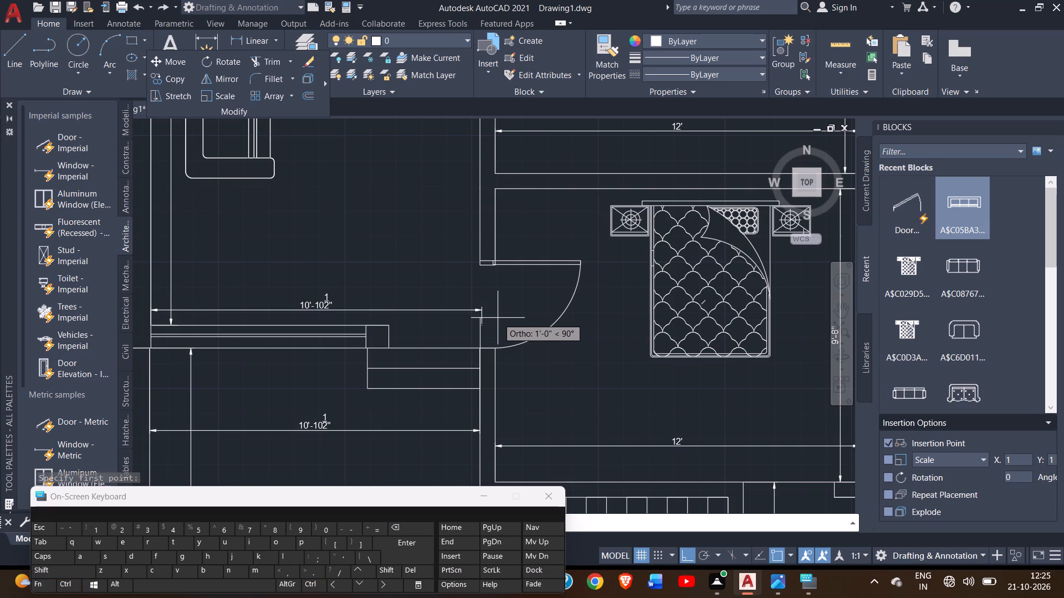
key("ctrl+z")
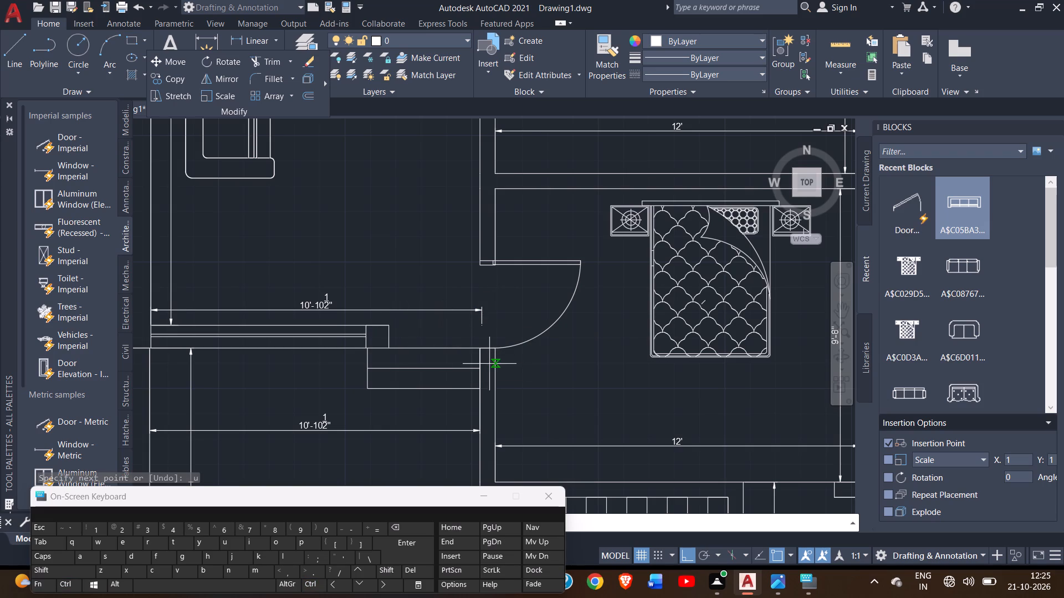
left_click_drag(476, 347, 477, 271)
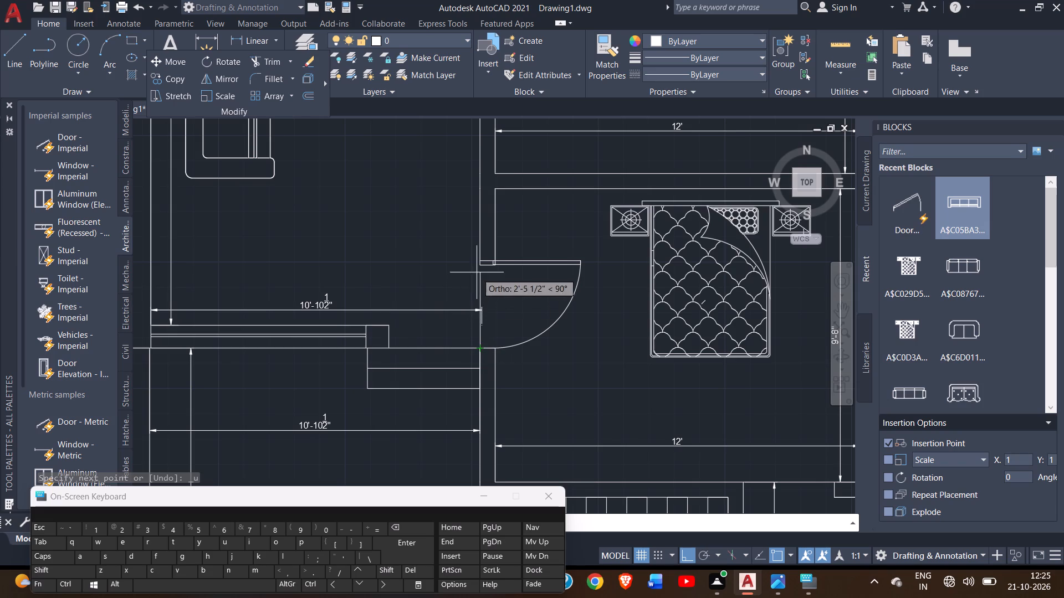
left_click_drag(477, 271, 478, 267)
left_click(478, 267)
right_click(478, 267)
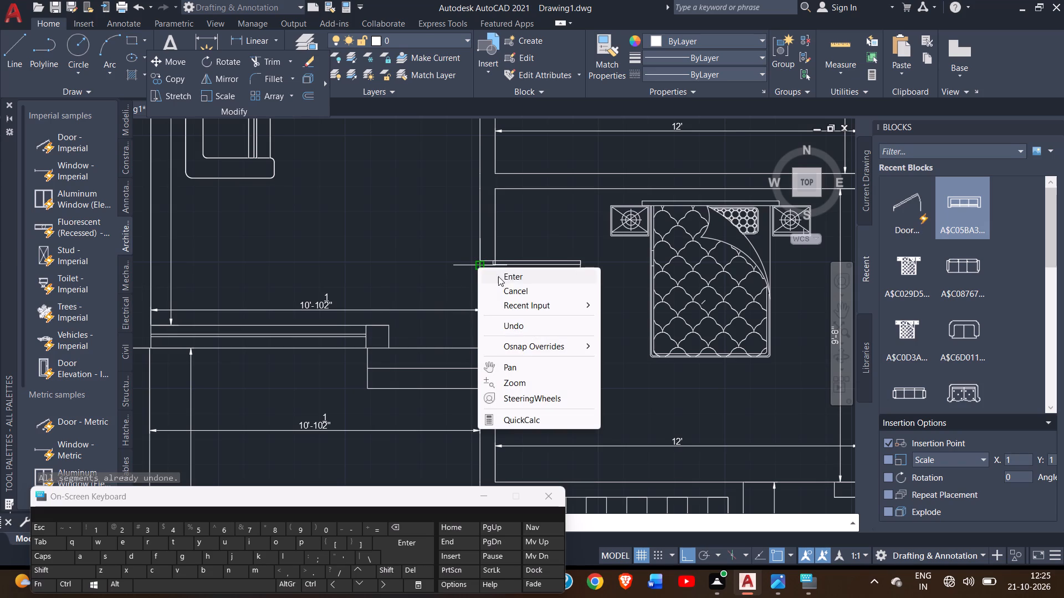
left_click(507, 279)
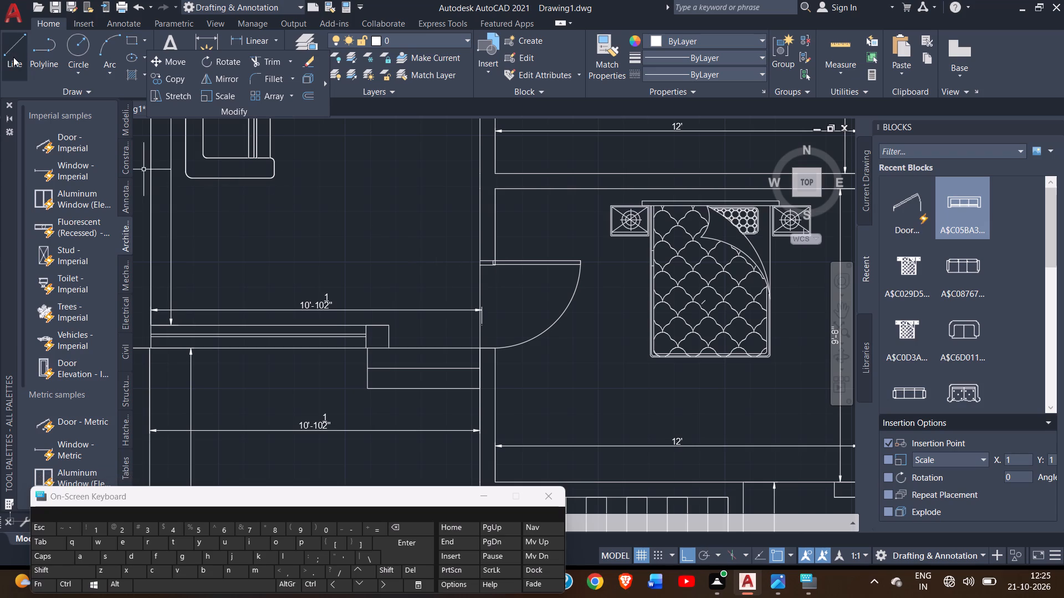
Draw a vertical line across the 12' by 9'-8" bedroom doorway along the wall's east face, from the door arc's lower end up to the jamb.
left_click_drag(13, 57, 313, 289)
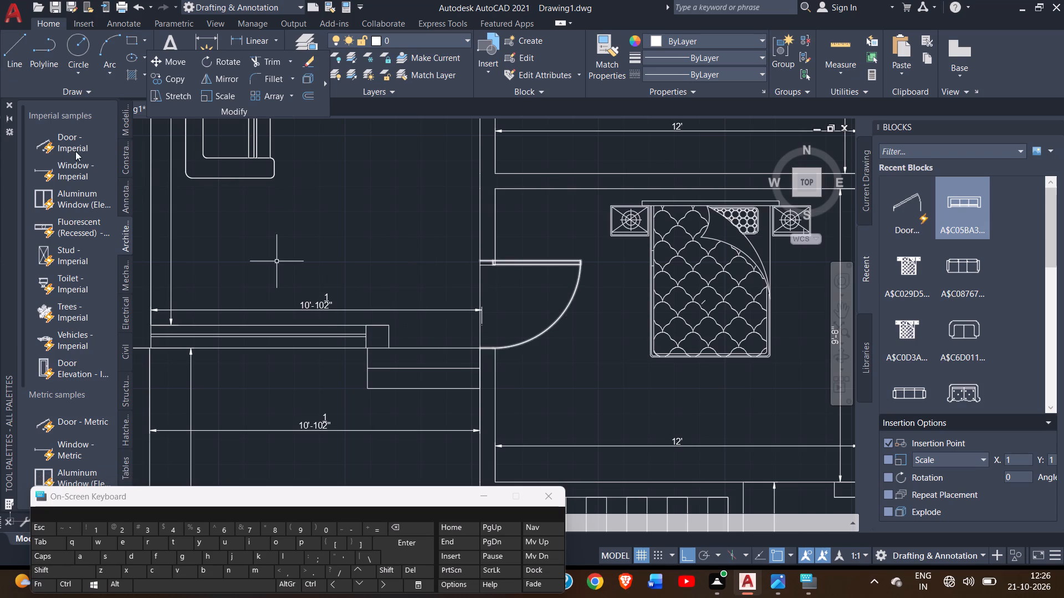
left_click(11, 43)
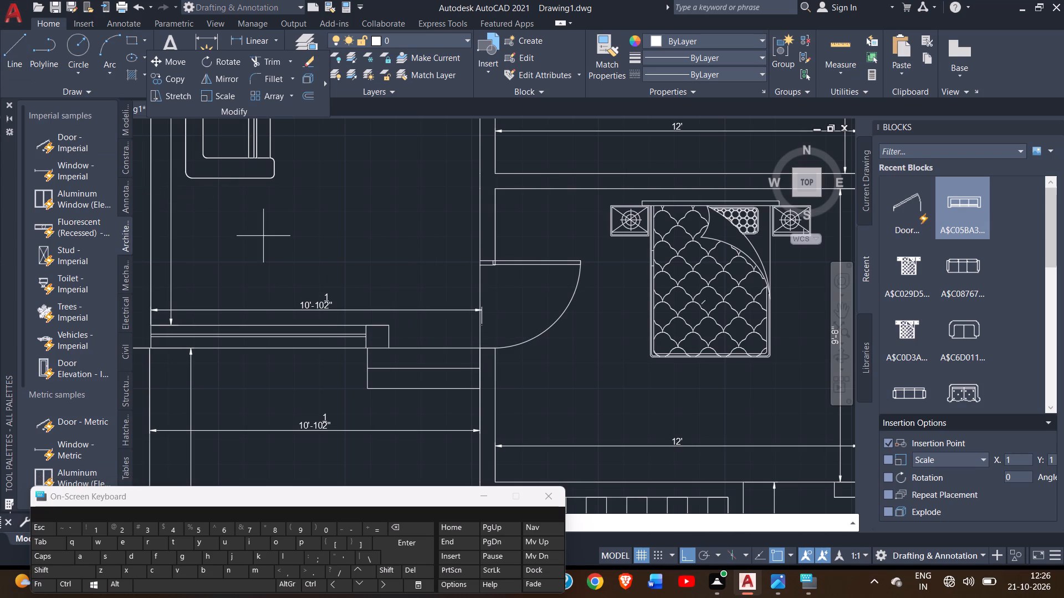
left_click(495, 352)
left_click(495, 263)
right_click(495, 263)
left_click(512, 271)
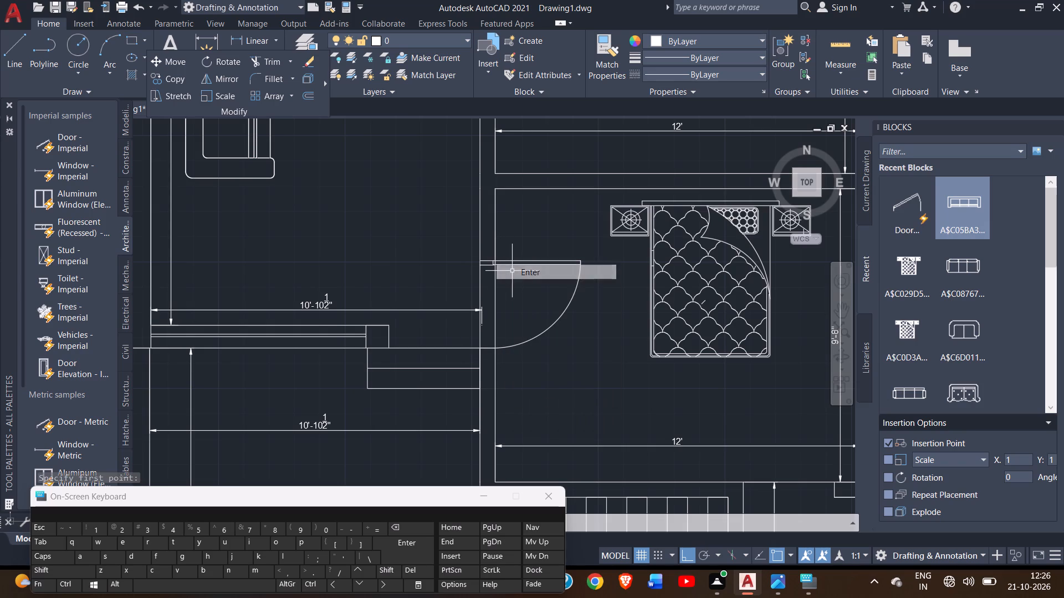
Draw a 1' line up from the doorway's lower west corner, continue east across the wall thickness and down to the door arc's end.
left_click(1, 53)
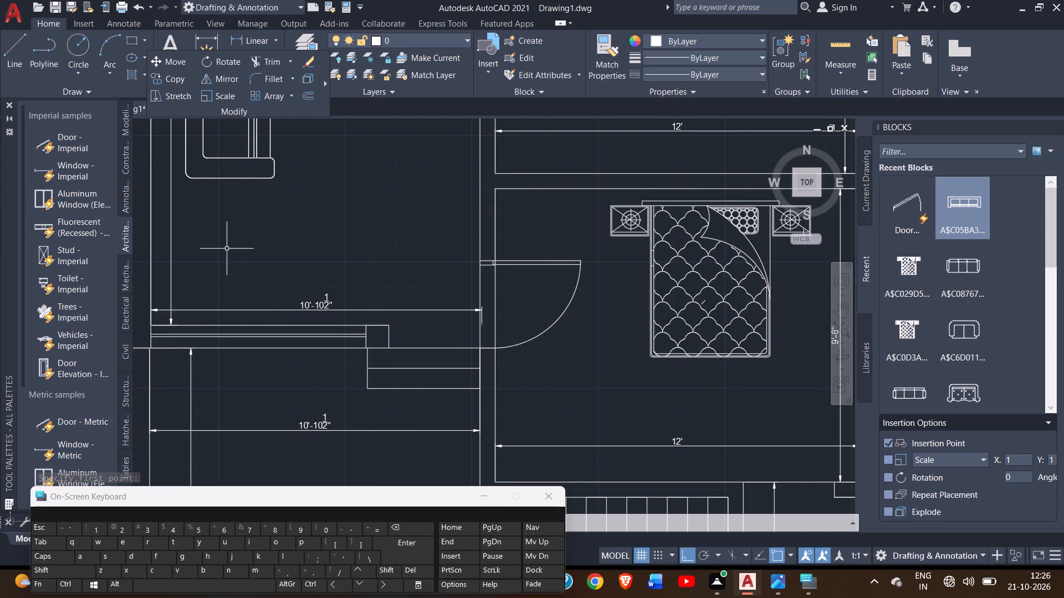
left_click_drag(17, 57, 284, 337)
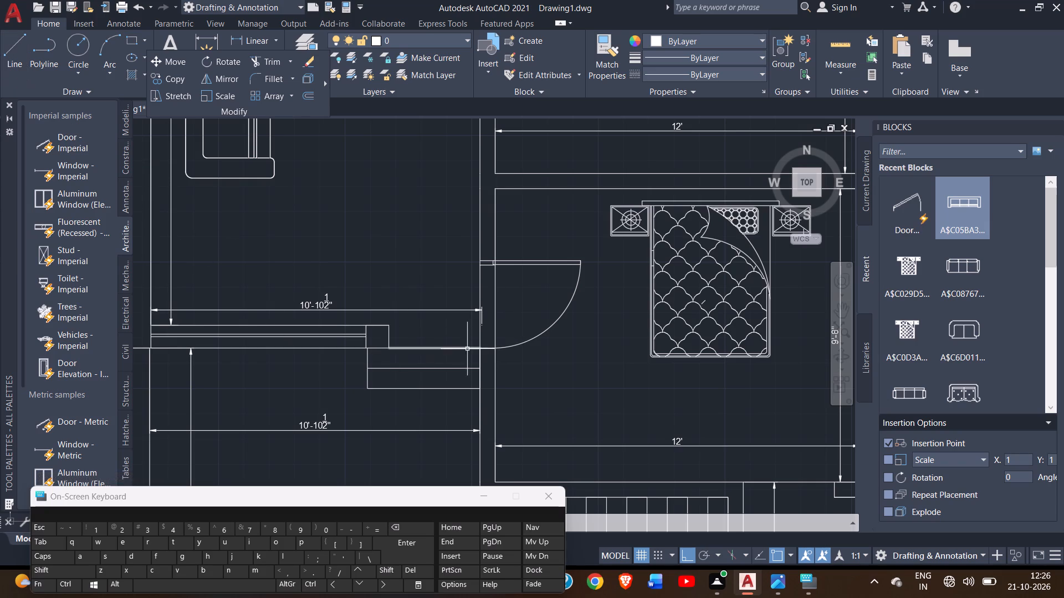
left_click(14, 71)
left_click(14, 71)
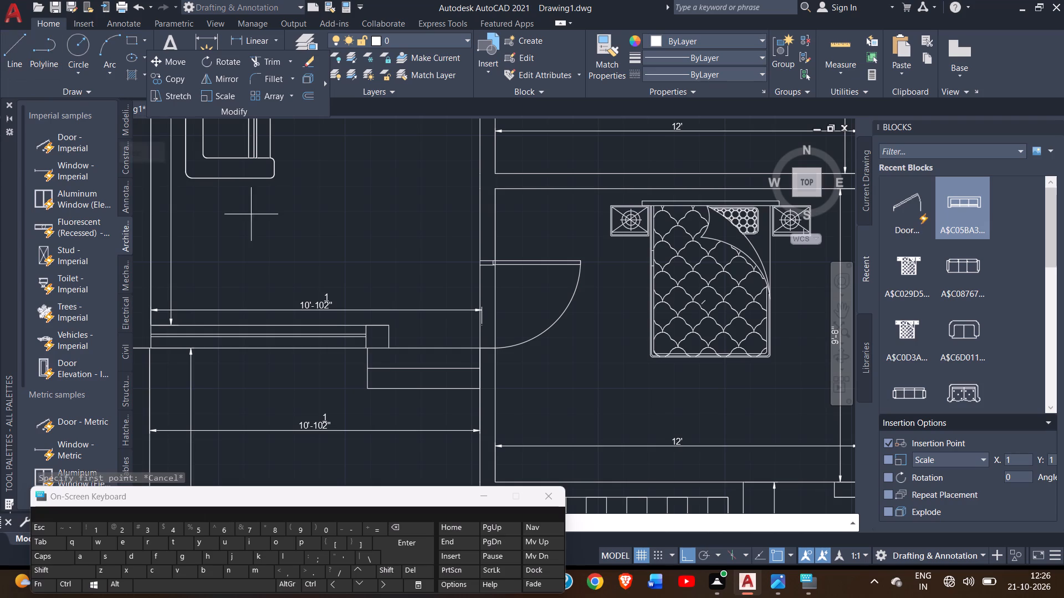
left_click(479, 347)
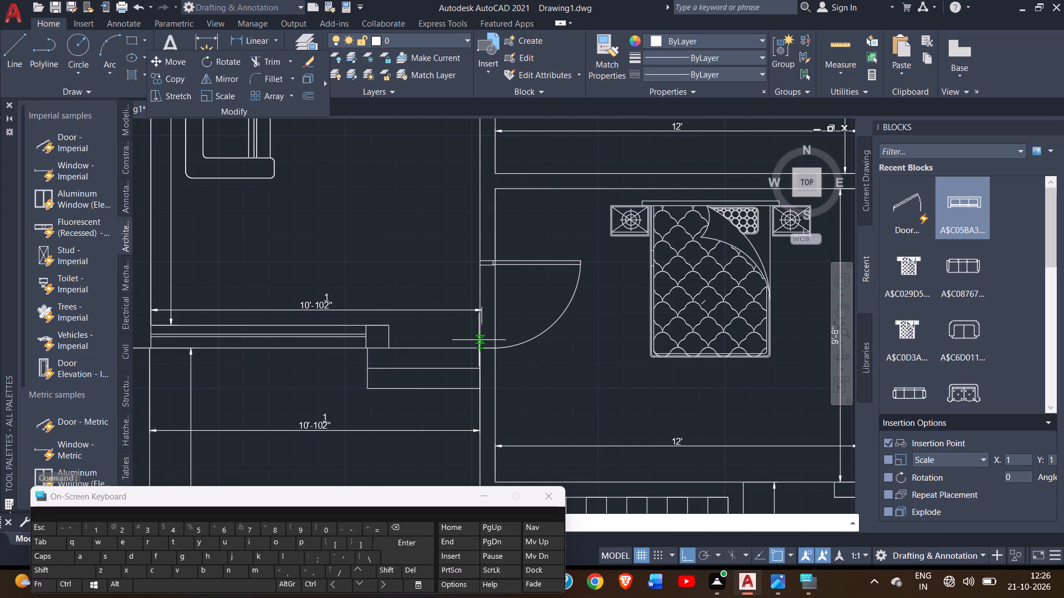
type("1'")
key("Return")
left_click(498, 319)
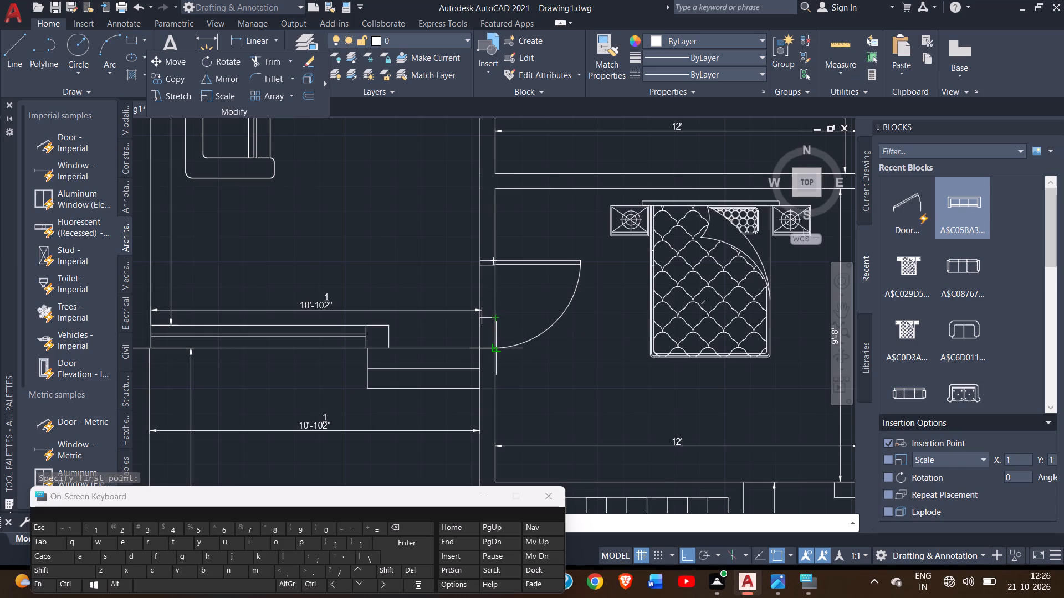
left_click(498, 346)
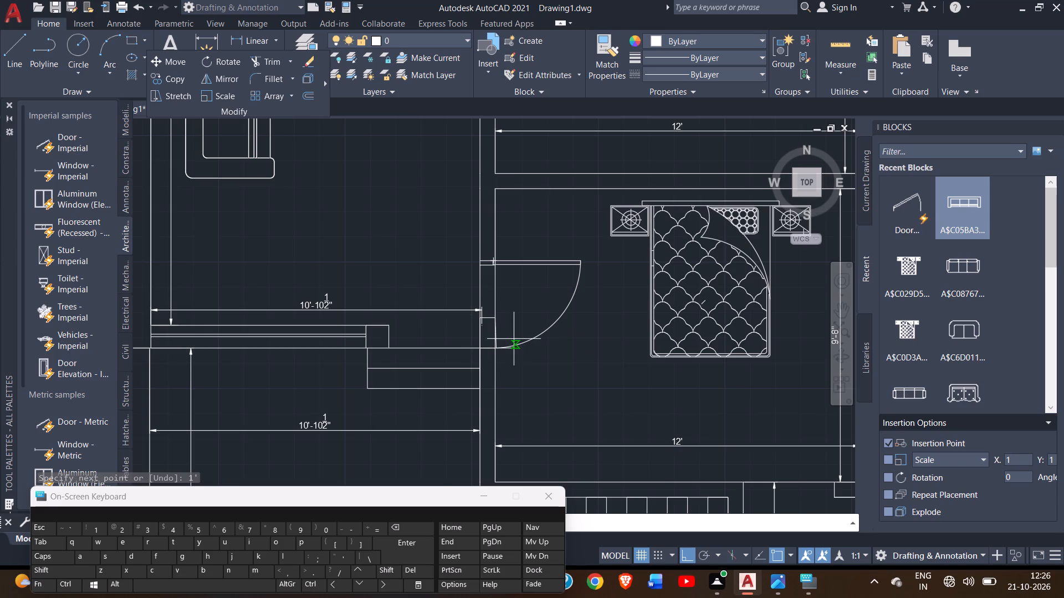
right_click(514, 338)
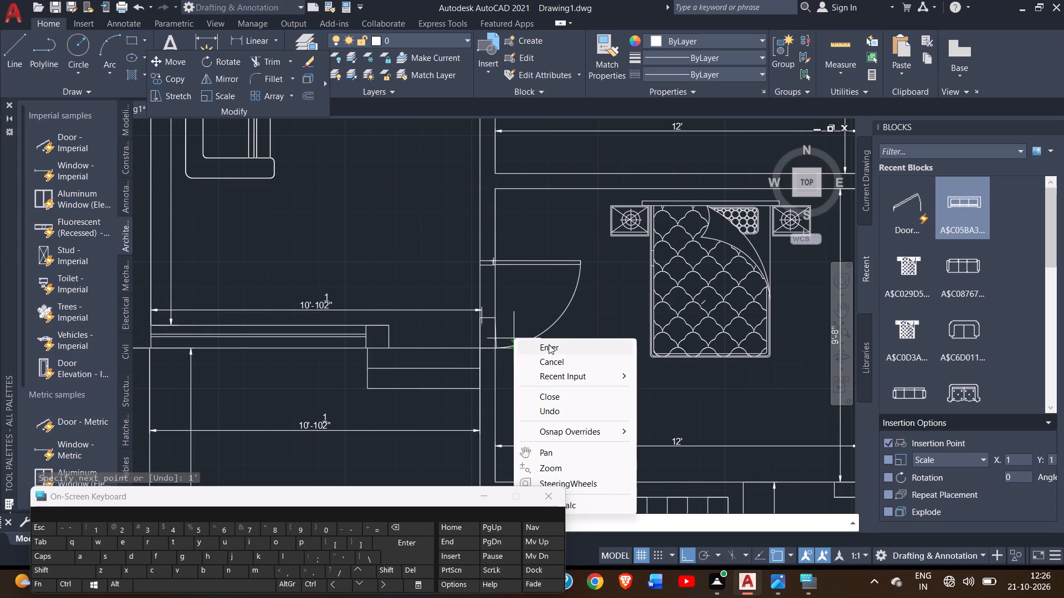
left_click(549, 344)
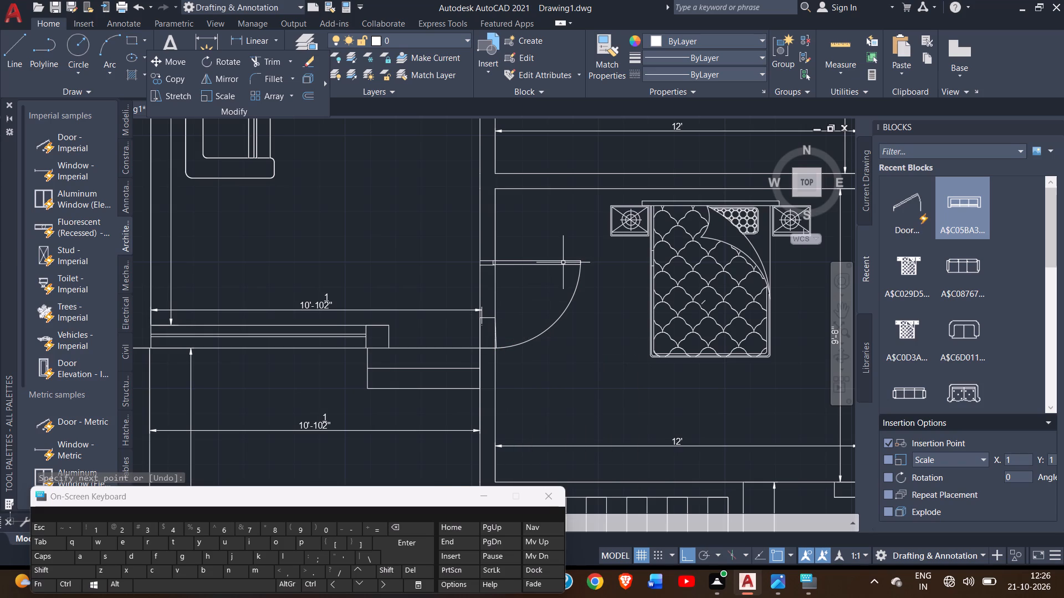
Delete the door of the 12' by 9'-8" bedroom.
left_click(563, 263)
key("Delete")
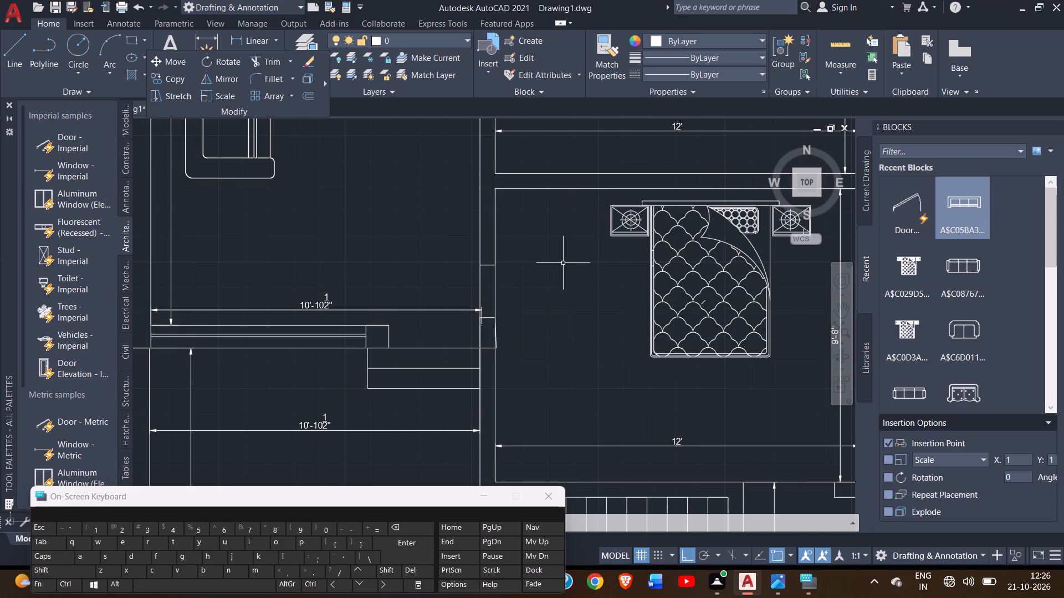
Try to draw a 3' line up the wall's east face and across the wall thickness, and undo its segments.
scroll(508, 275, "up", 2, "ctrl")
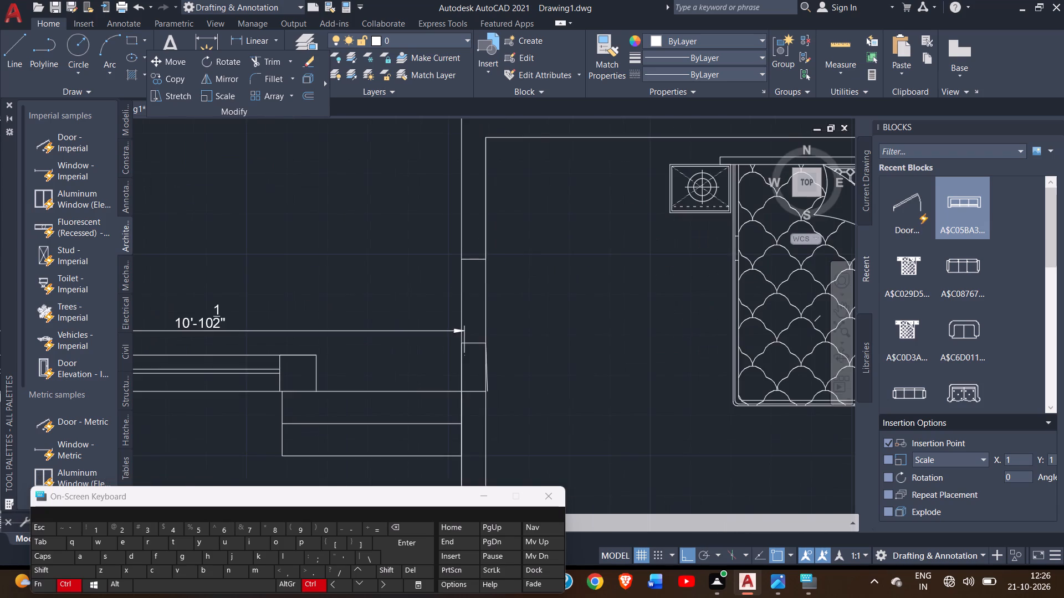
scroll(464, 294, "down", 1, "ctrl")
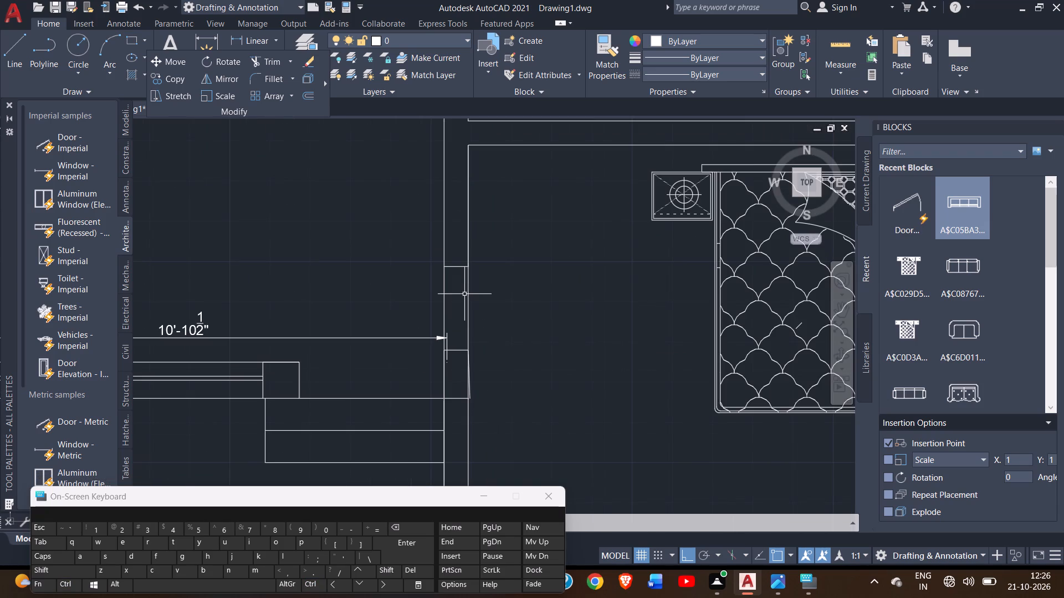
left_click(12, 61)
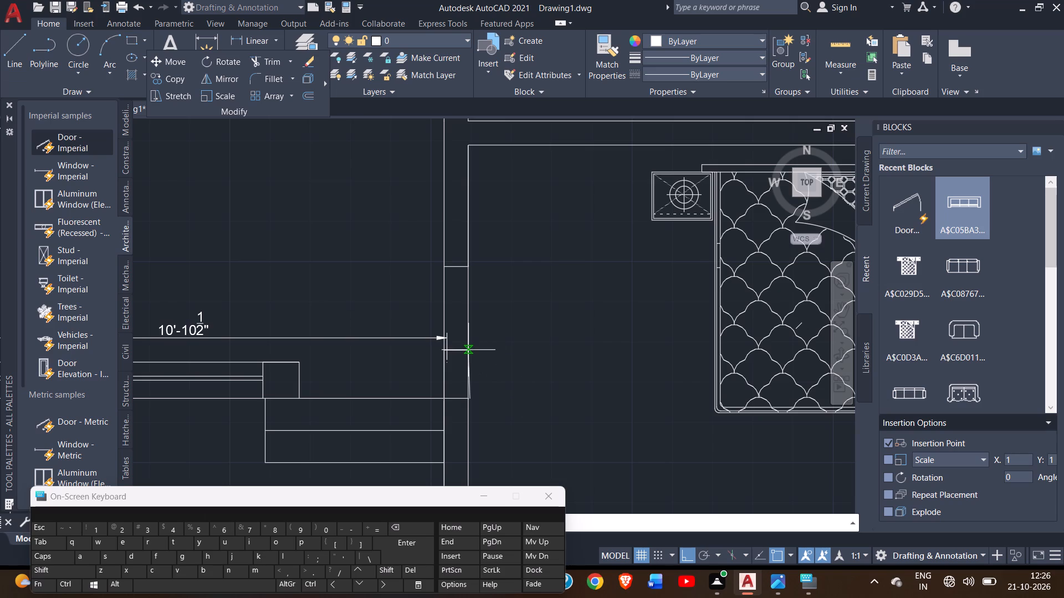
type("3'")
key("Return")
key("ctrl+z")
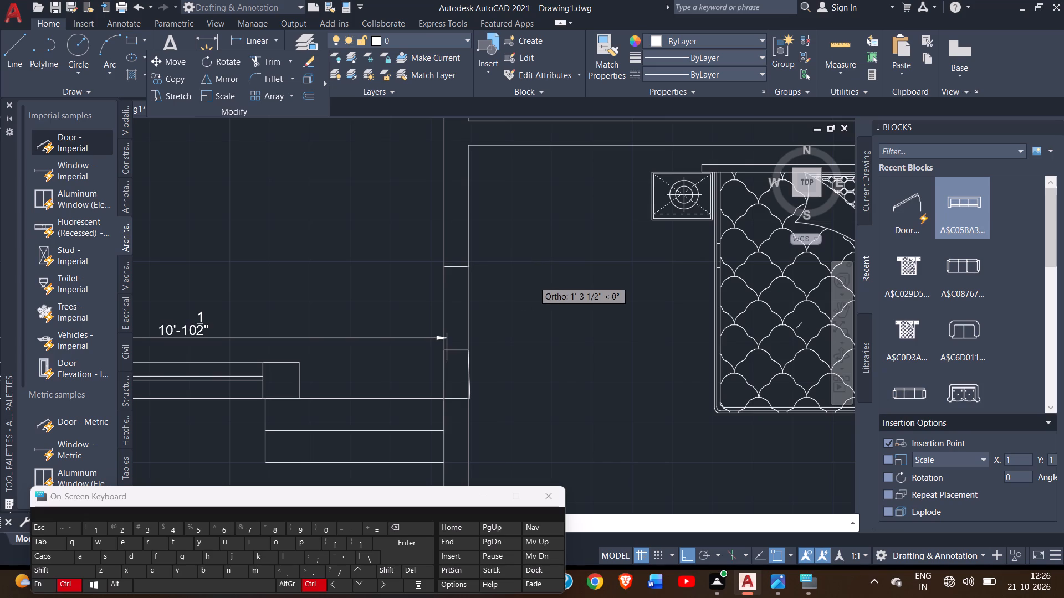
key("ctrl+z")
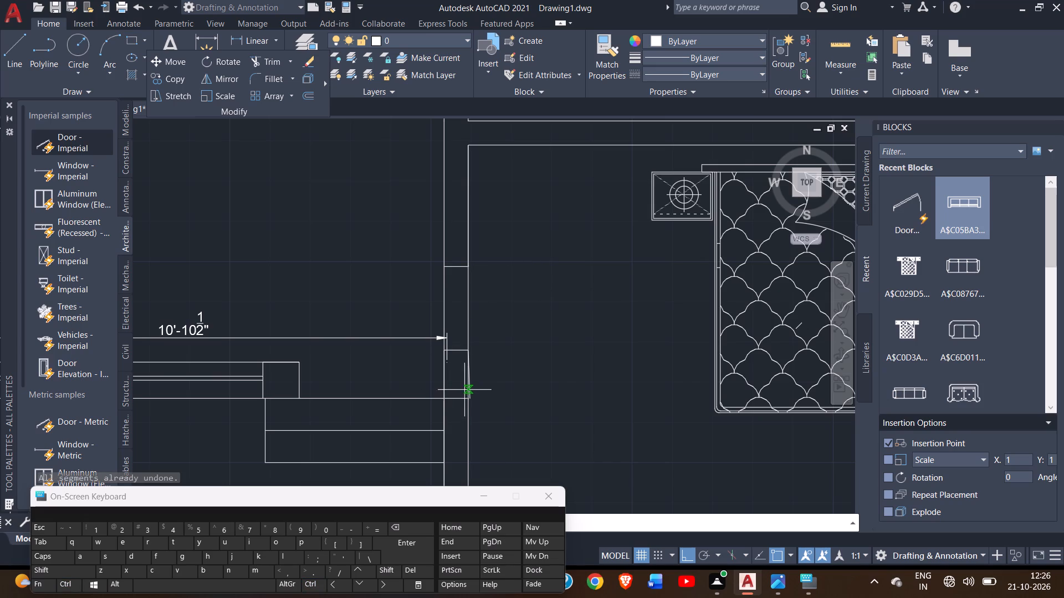
Draw a 3' line up the wall's east face from the 1' jamb line's east end, continuing west across the wall thickness.
left_click(5, 74)
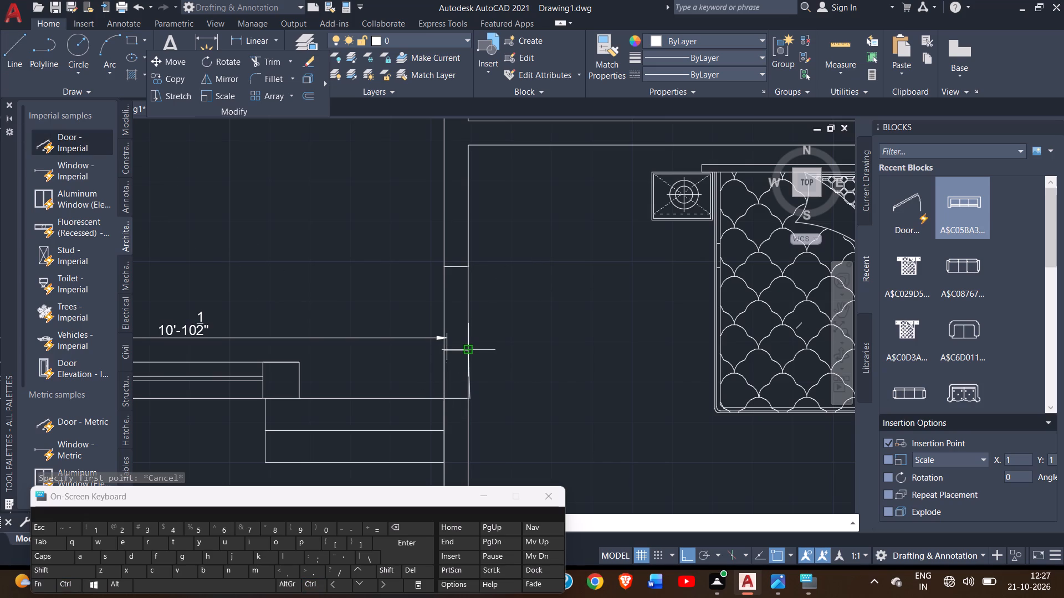
left_click(469, 348)
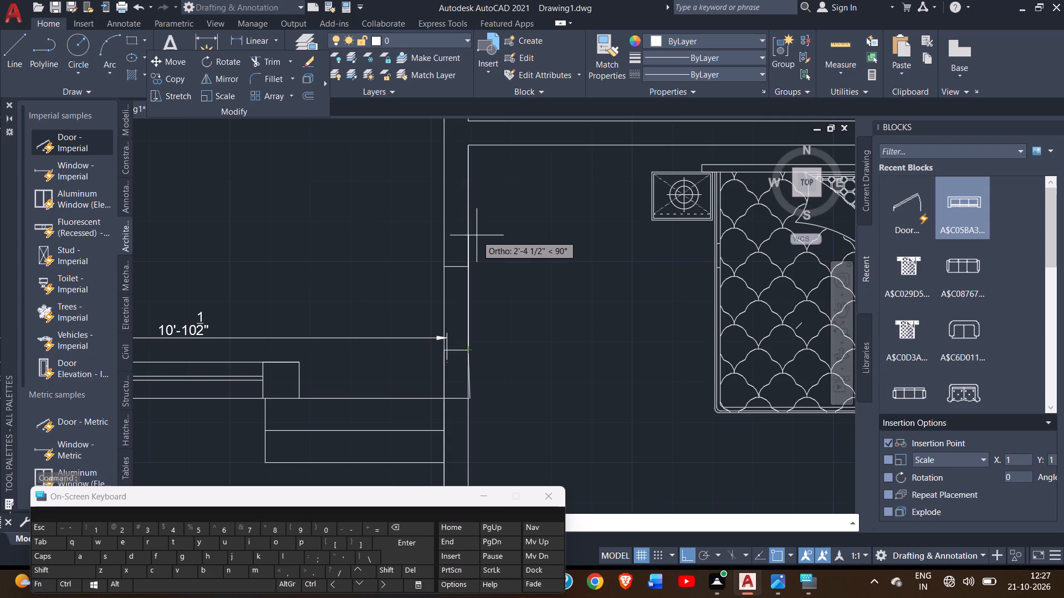
type("3'")
key("Return")
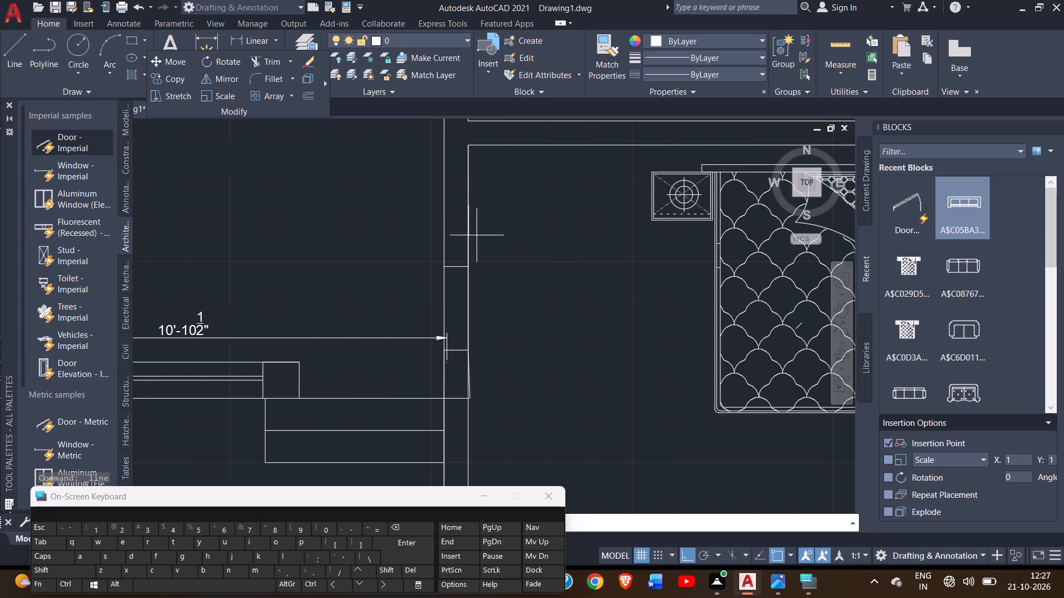
left_click(443, 202)
right_click(443, 202)
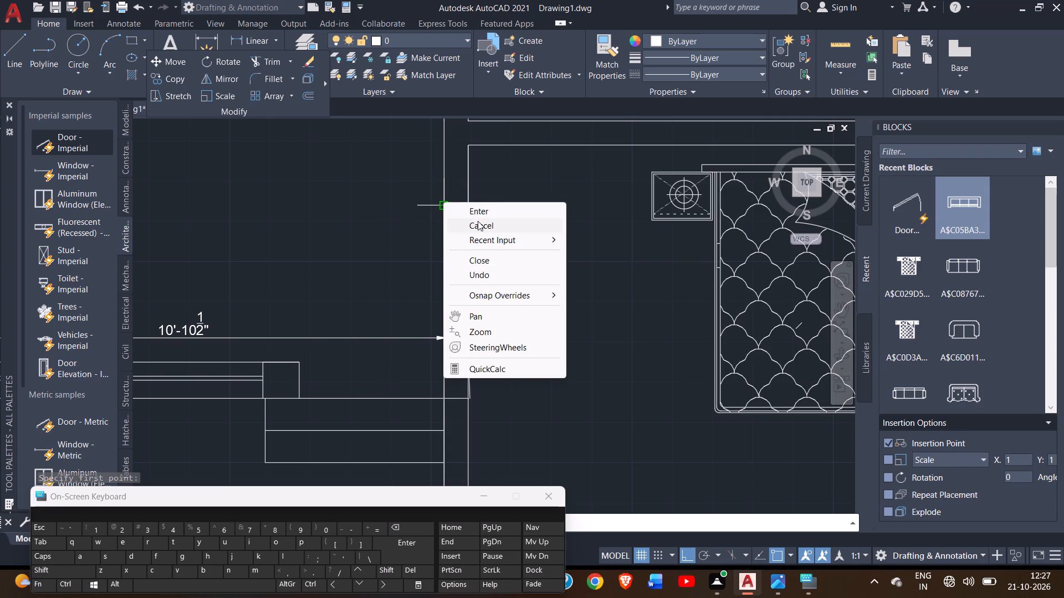
left_click(483, 216)
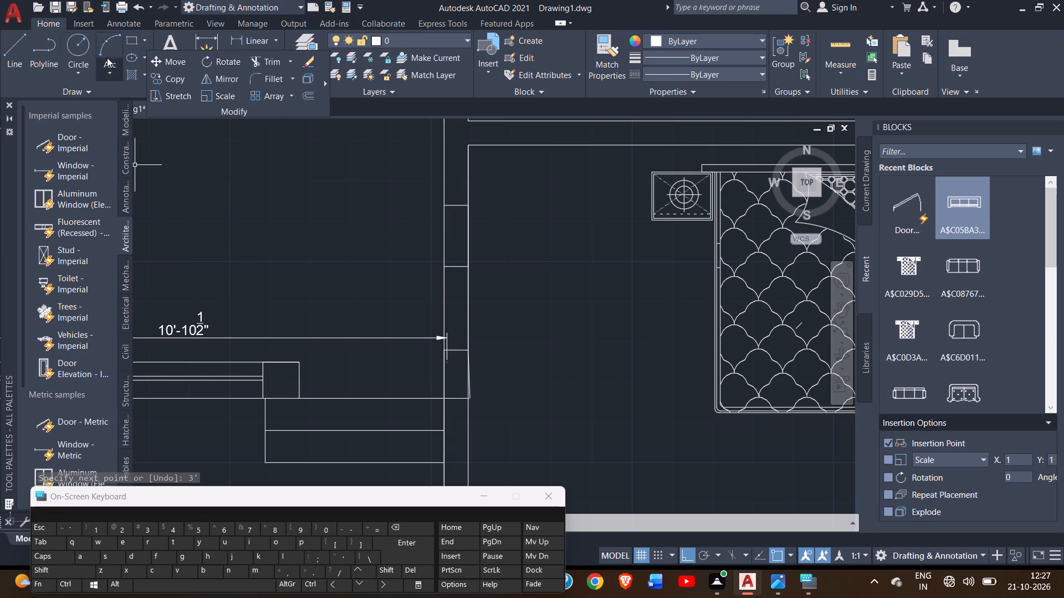
Trim both wall faces between the two new jamb lines and remove the old jamb line between them to open the doorway.
left_click(261, 61)
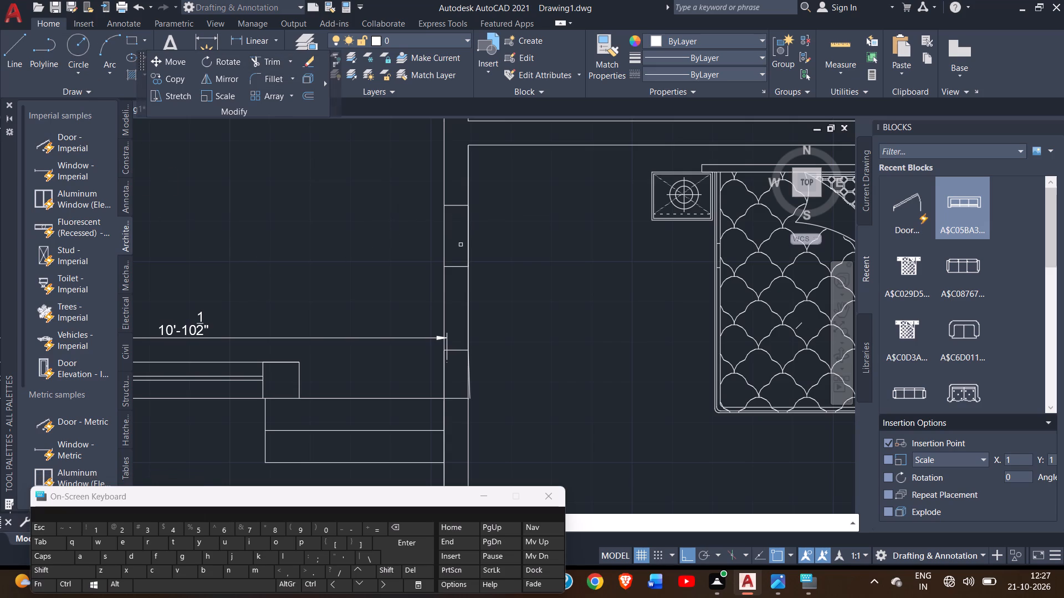
left_click_drag(472, 244, 407, 244)
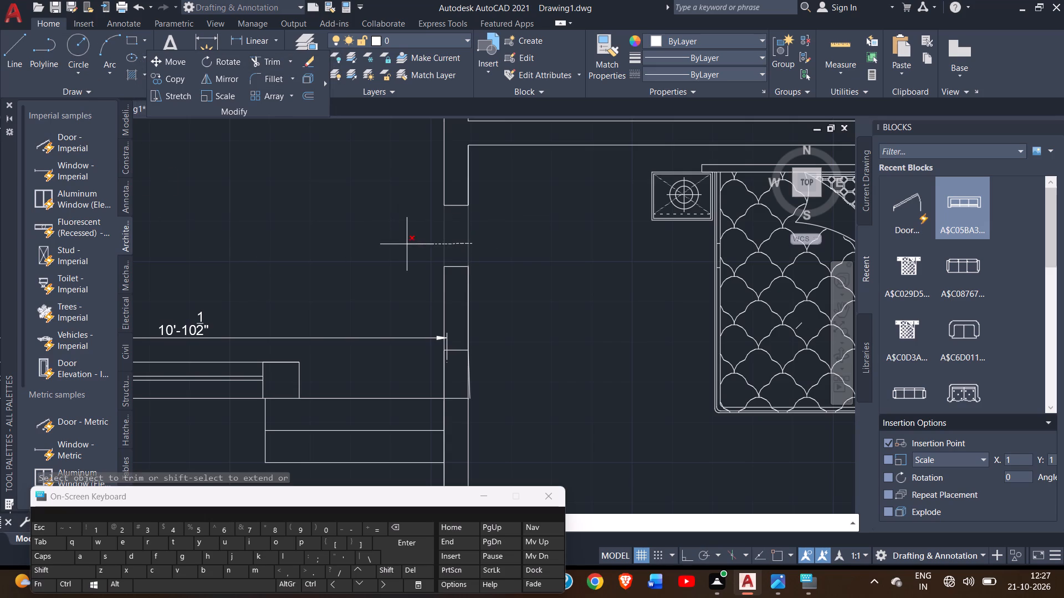
left_click_drag(407, 244, 406, 244)
left_click_drag(438, 274, 518, 302)
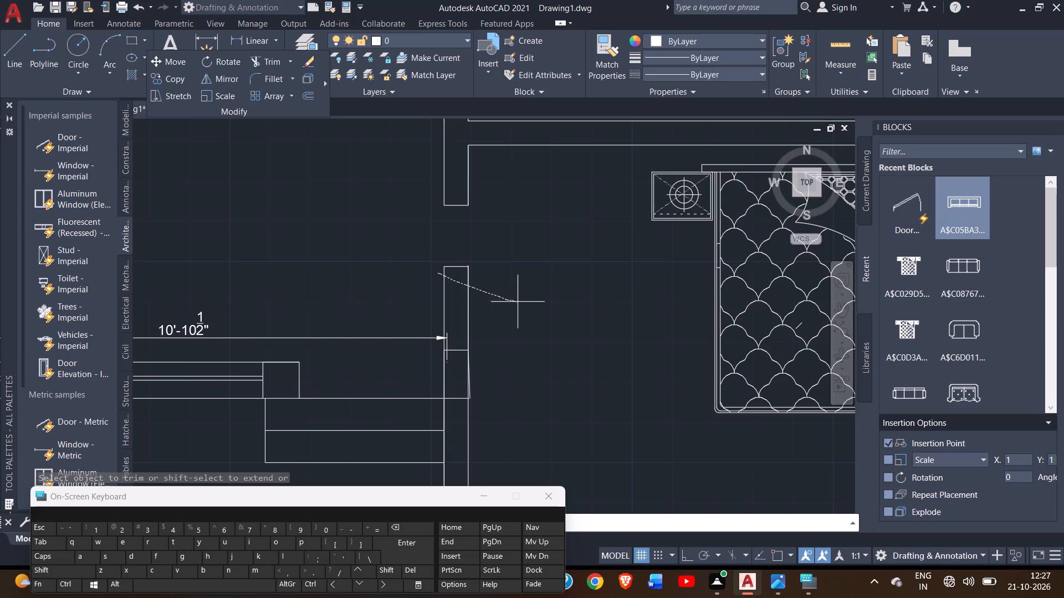
left_click_drag(518, 302, 519, 302)
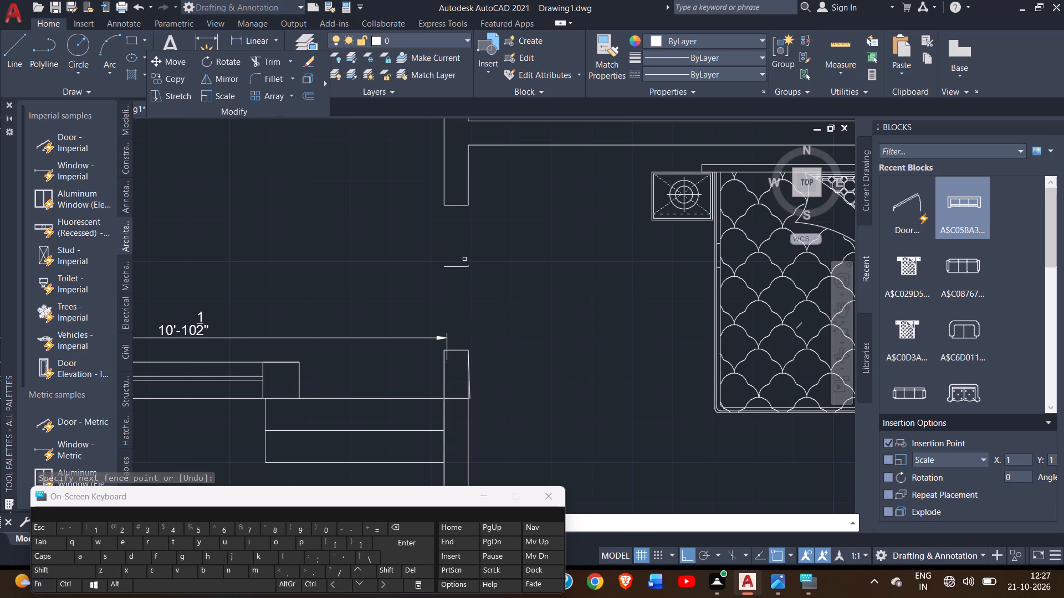
left_click_drag(464, 259, 458, 287)
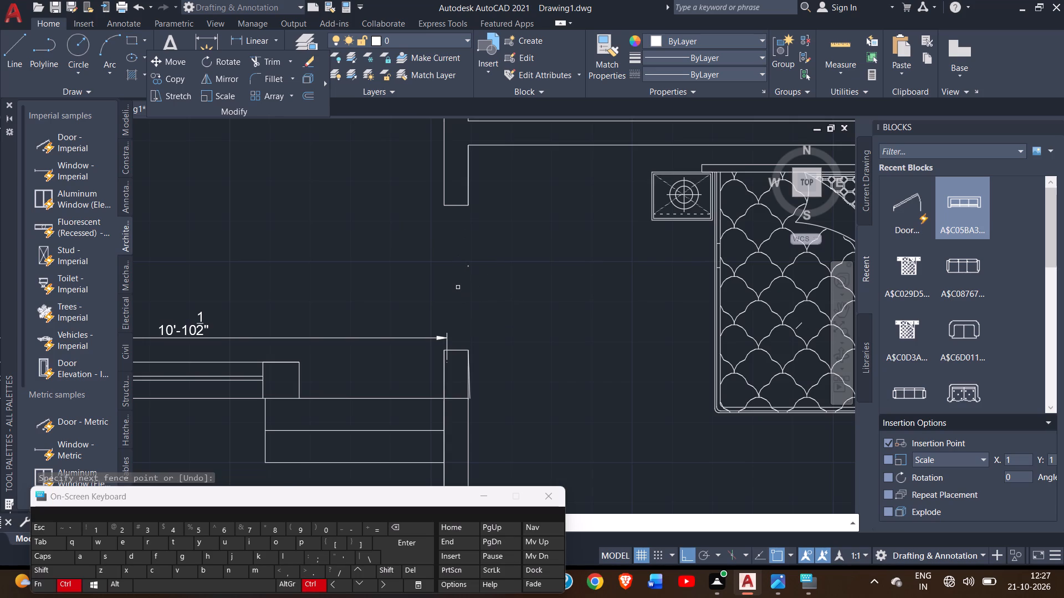
scroll(458, 287, "down", 1, "ctrl")
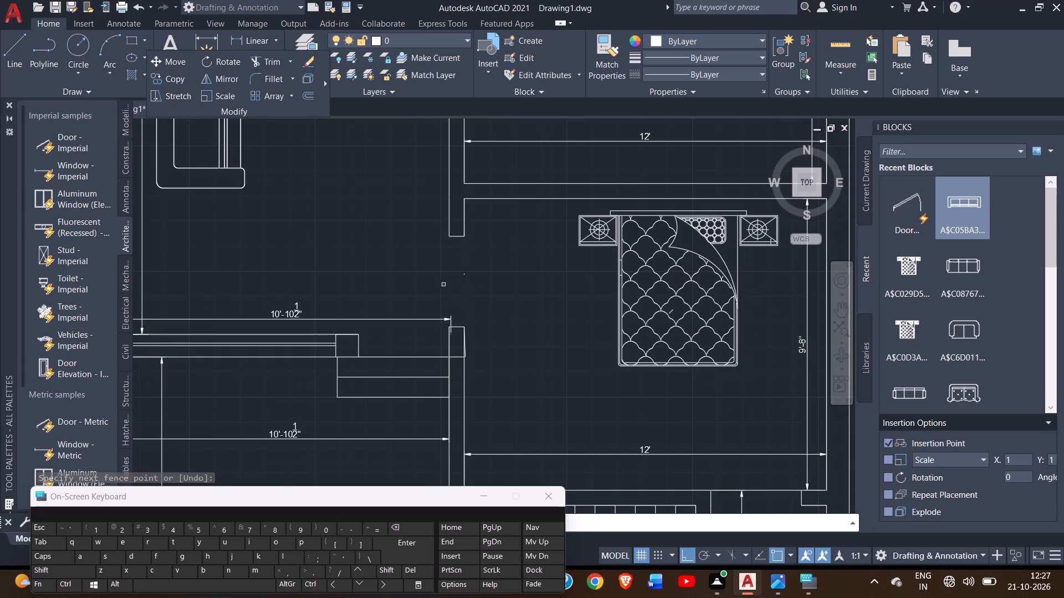
right_click(388, 244)
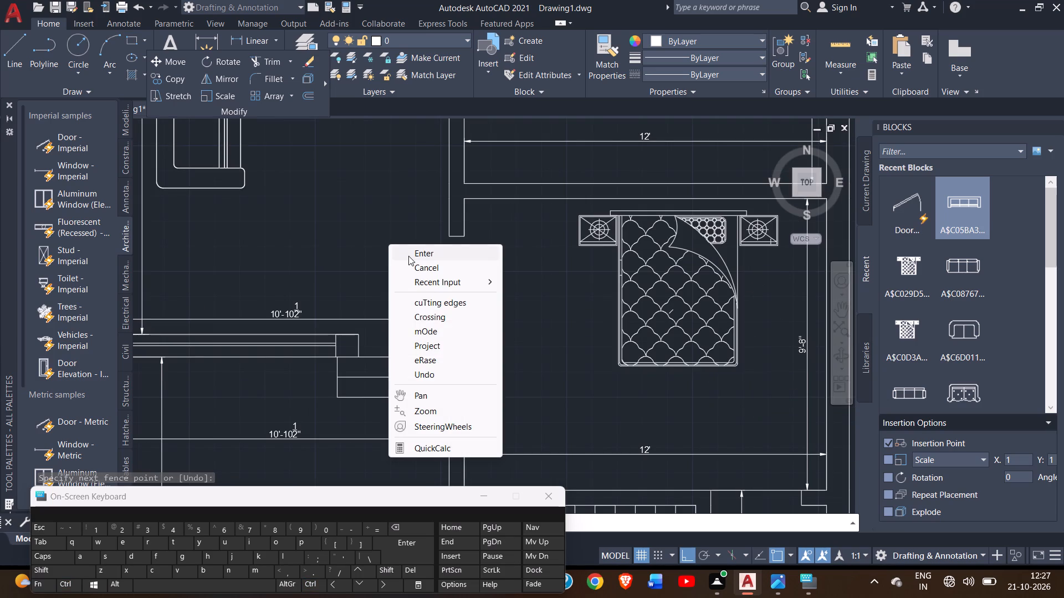
left_click(408, 256)
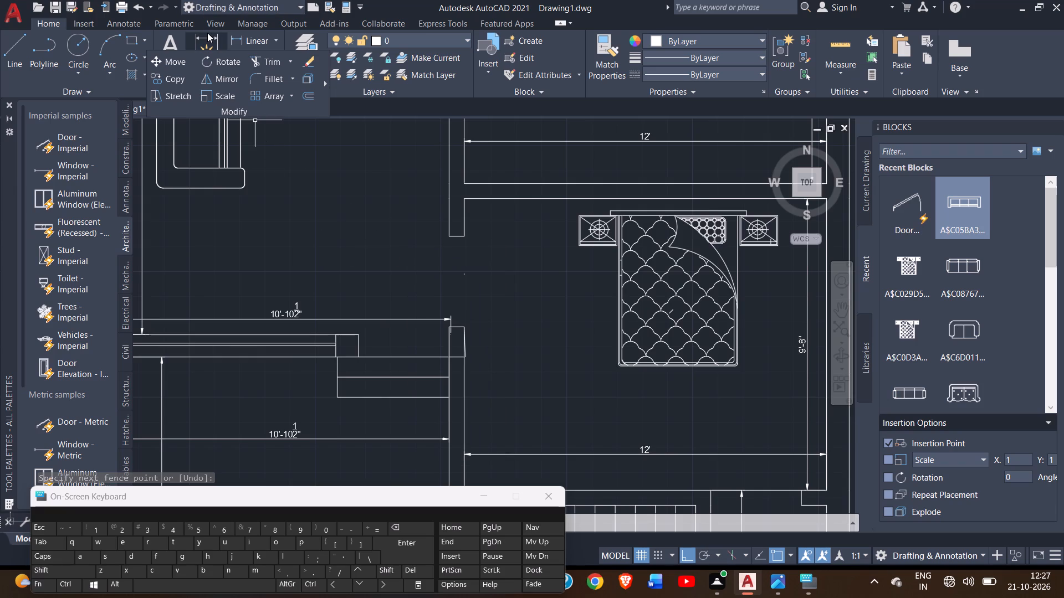
Measure the width of the new doorway in the bed-furnished 12' by 9'-8" bedroom's west wall, between the two east jamb corners.
left_click(207, 33)
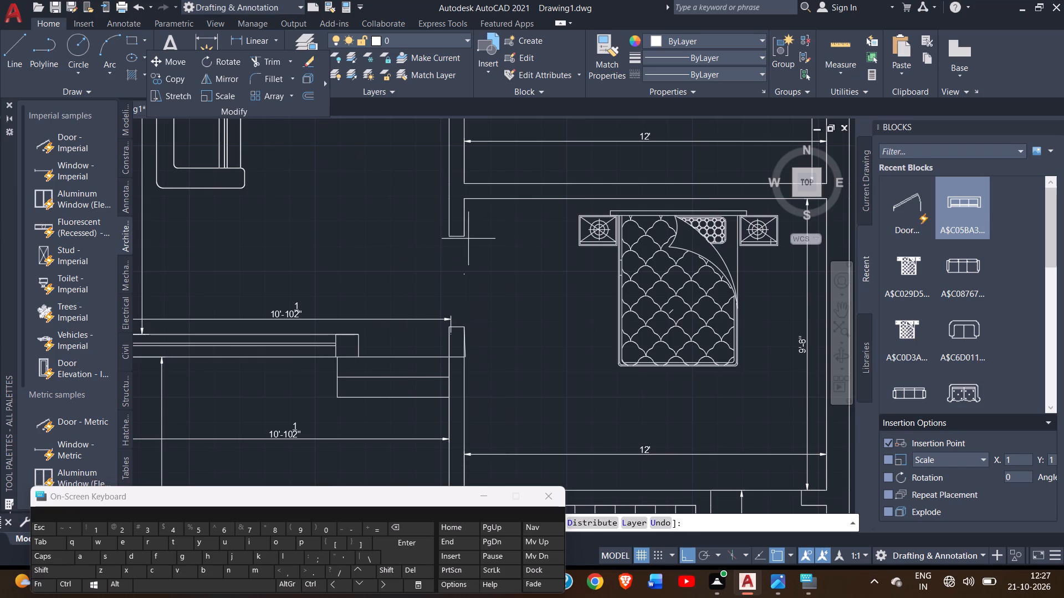
left_click(464, 236)
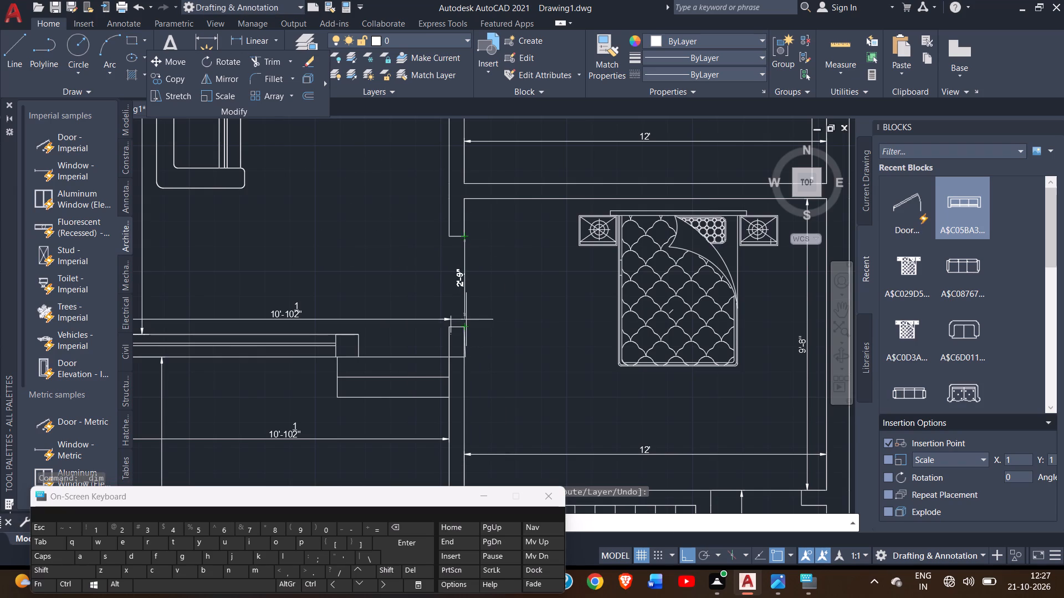
right_click(467, 315)
left_click(475, 320)
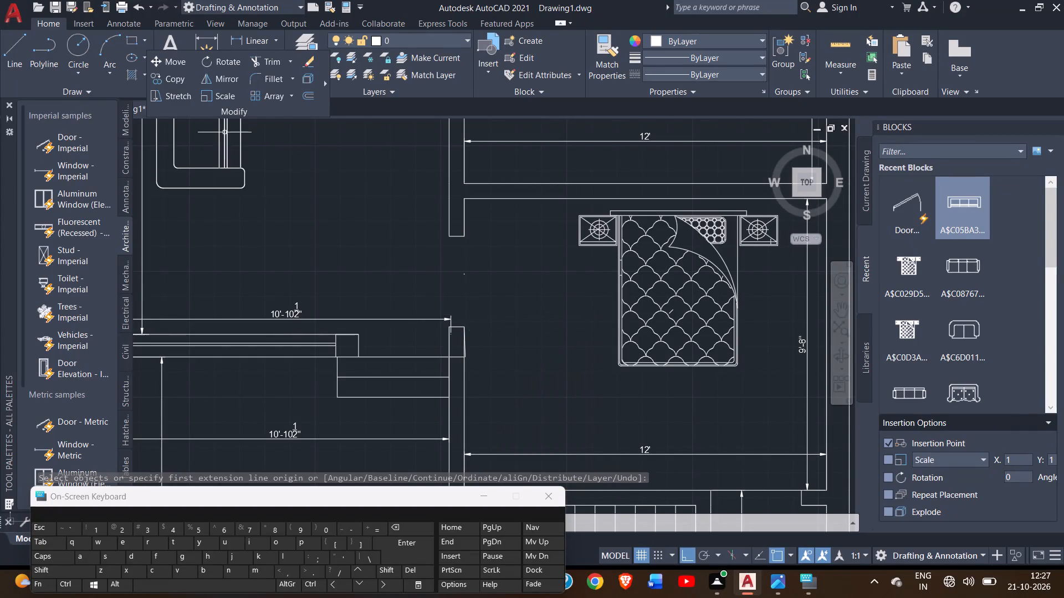
Copy the toilet door between the two north bedrooms to the south jamb's east corner in the 12' by 9'-8" bedroom's new doorway.
scroll(275, 199, "down", 2, "ctrl")
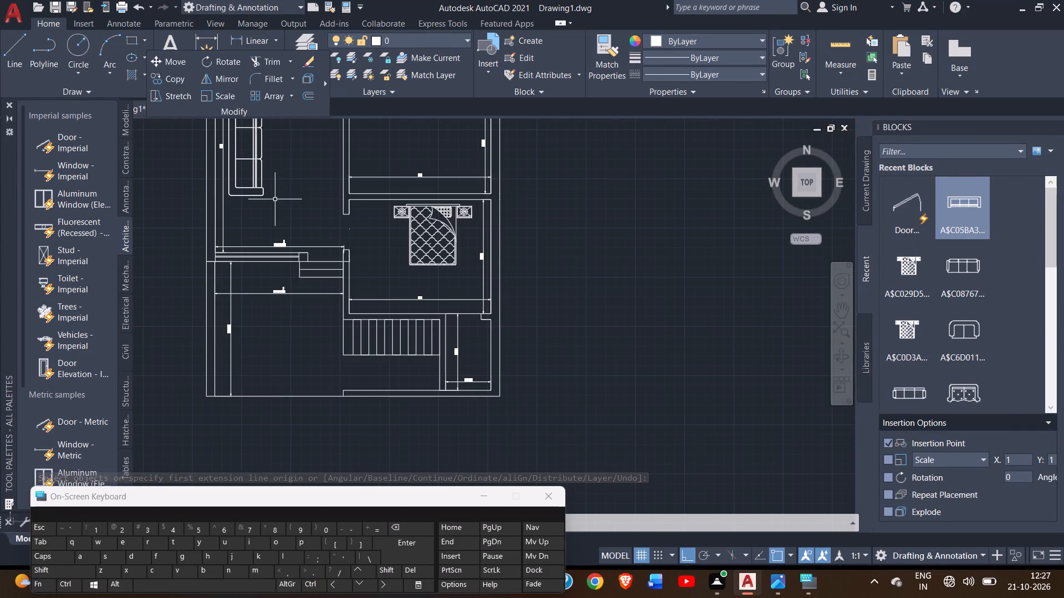
left_click(838, 315)
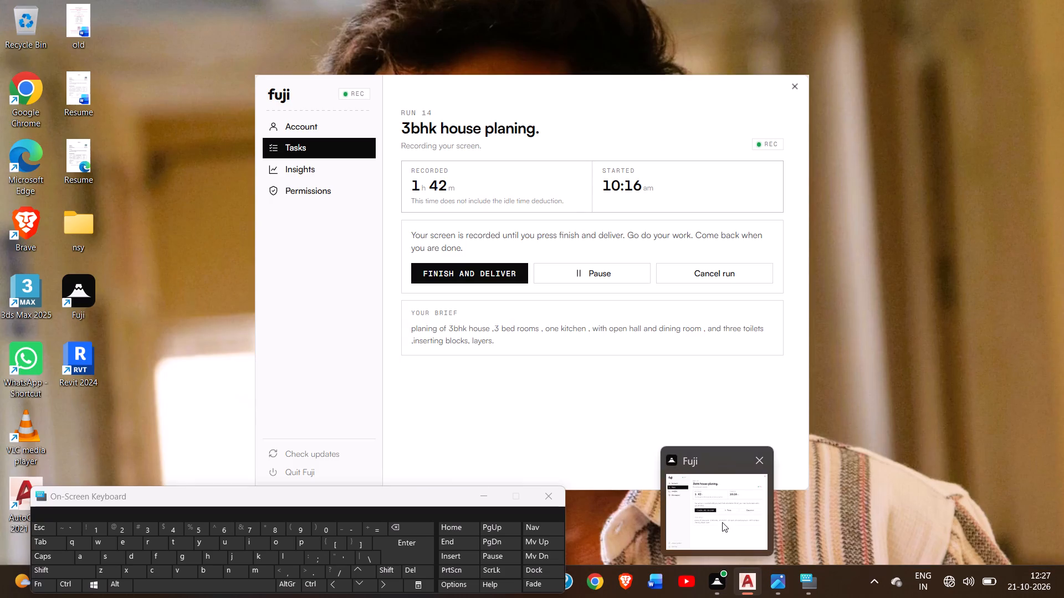
left_click_drag(698, 276, 688, 365)
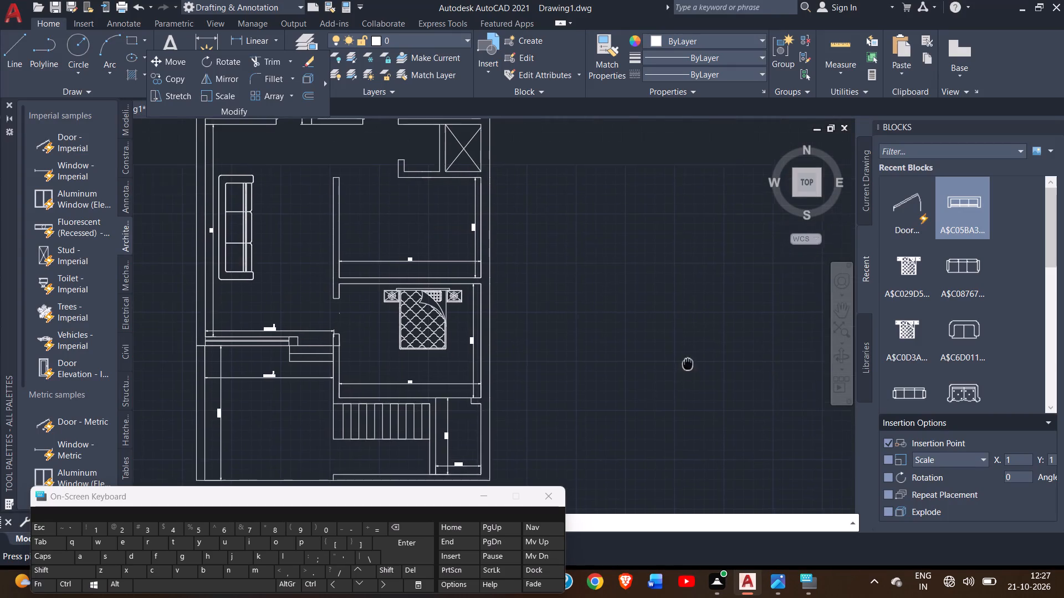
left_click_drag(688, 365, 703, 405)
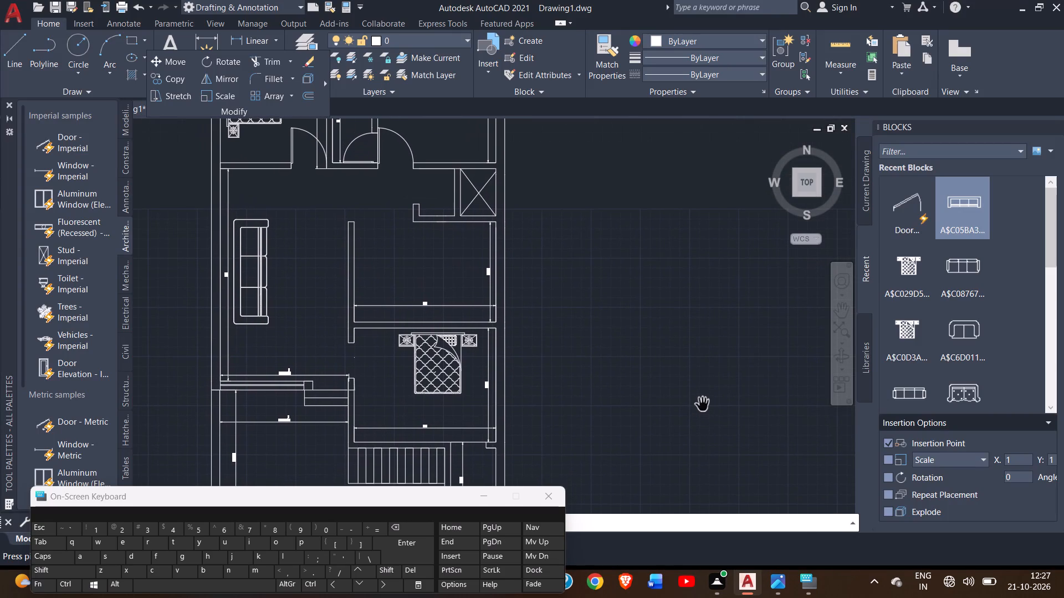
right_click(585, 208)
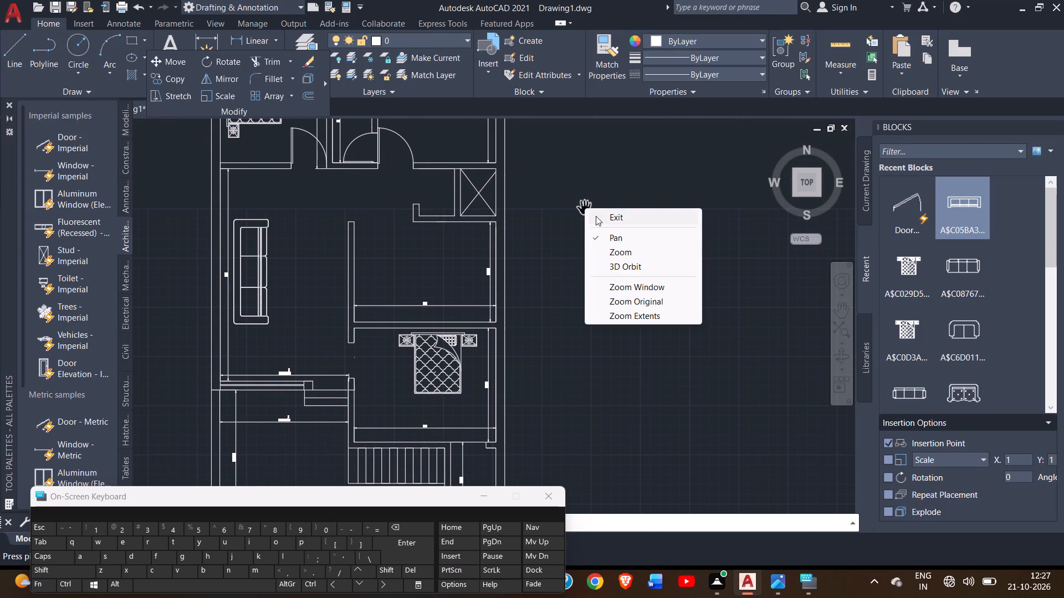
left_click(601, 219)
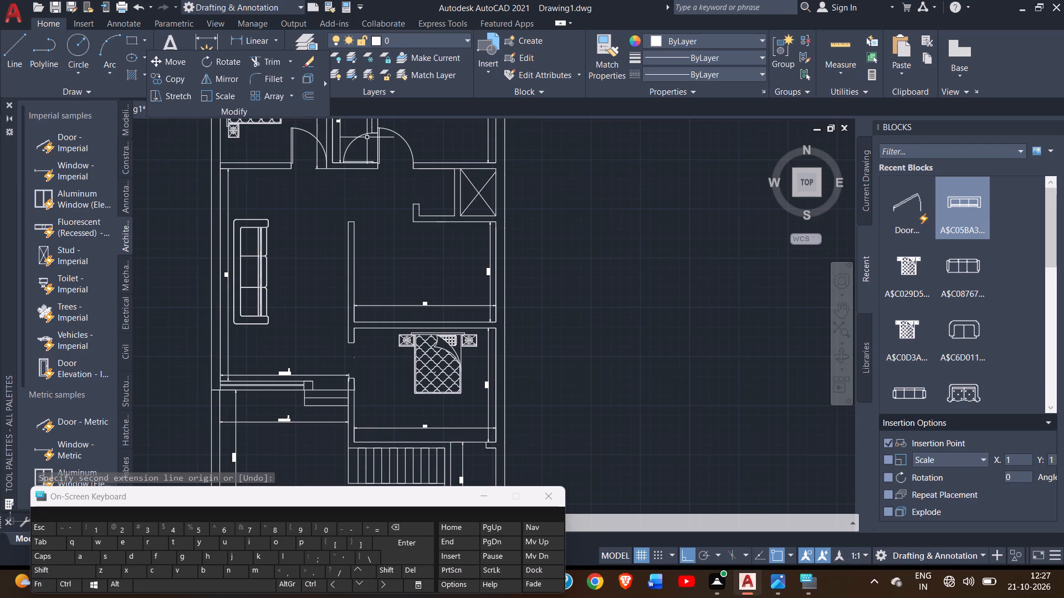
left_click(364, 132)
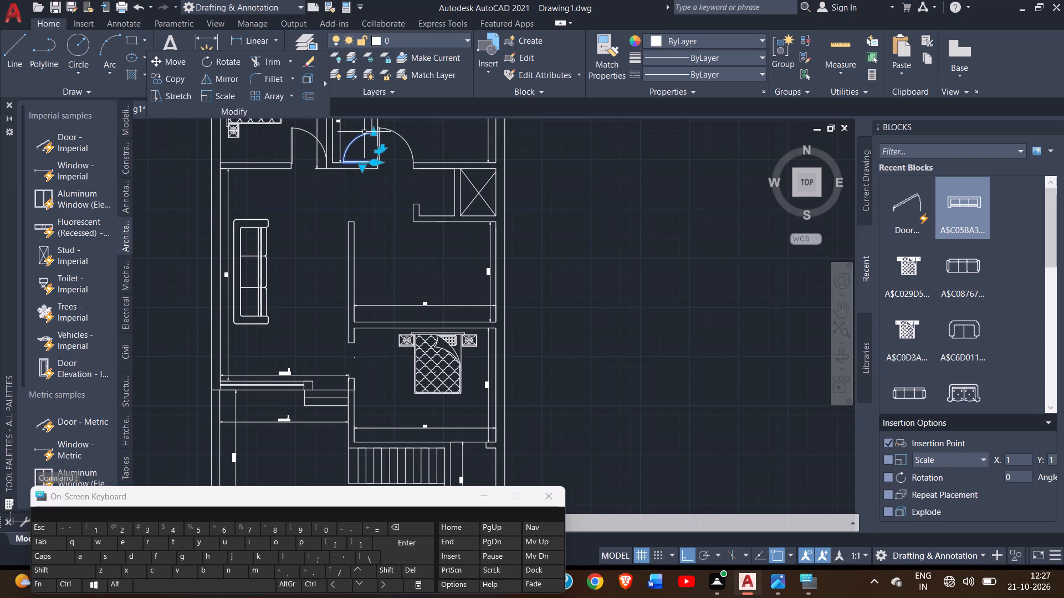
left_click(167, 74)
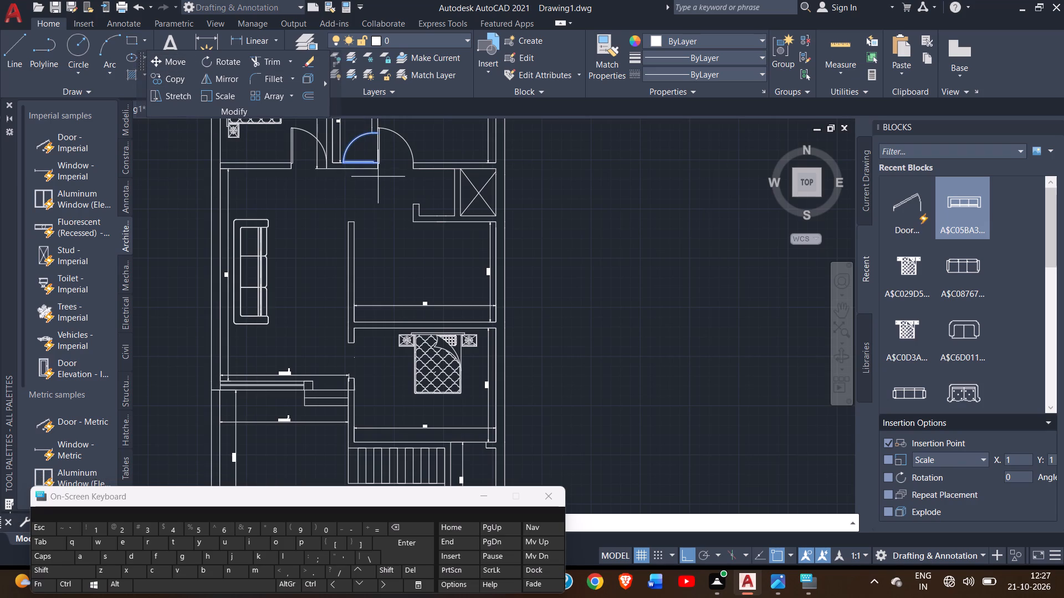
left_click(378, 161)
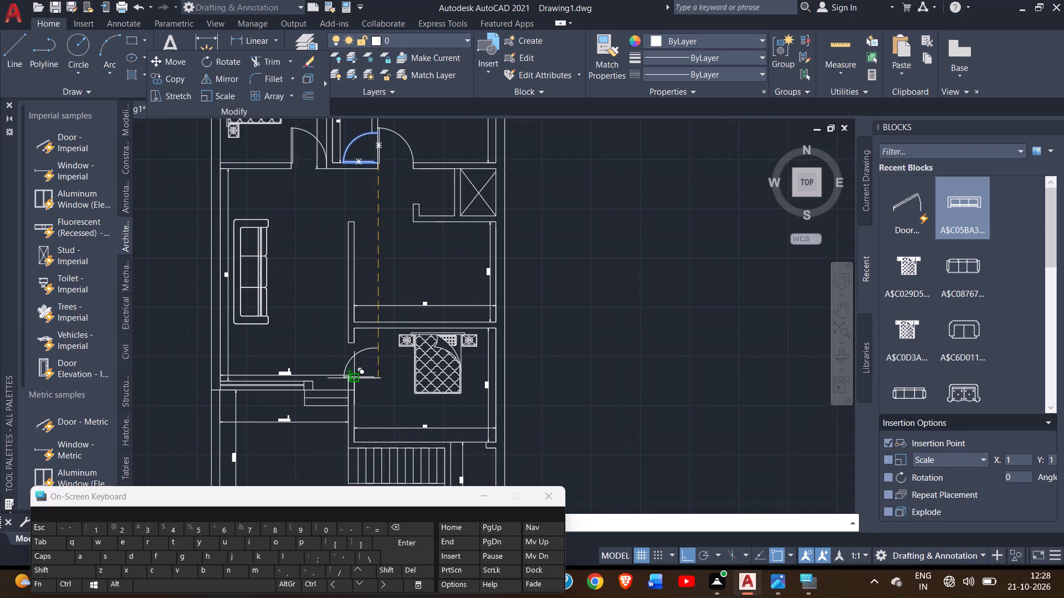
left_click(355, 378)
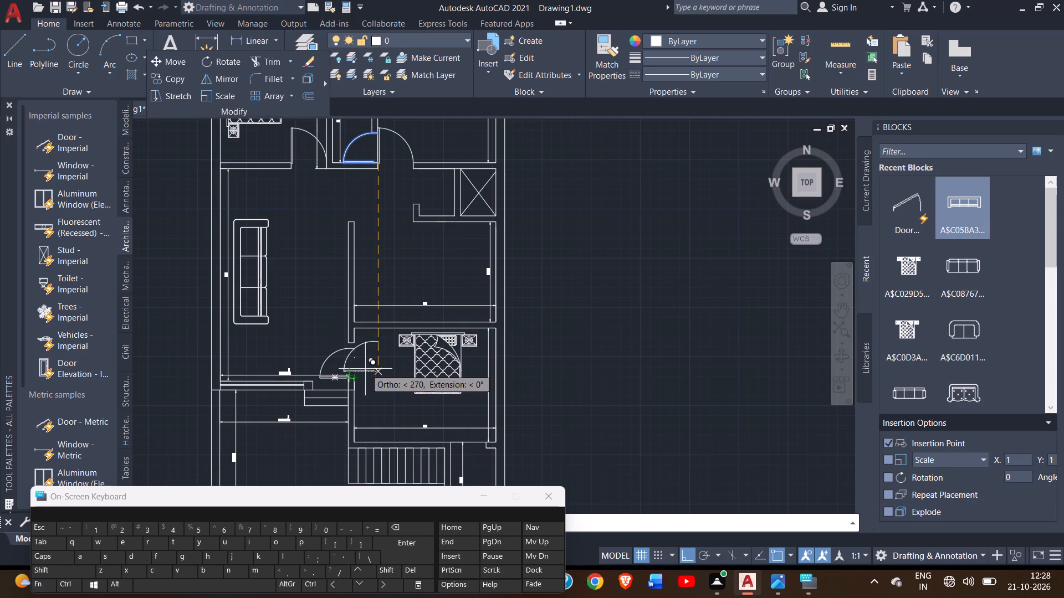
right_click(365, 369)
left_click(395, 382)
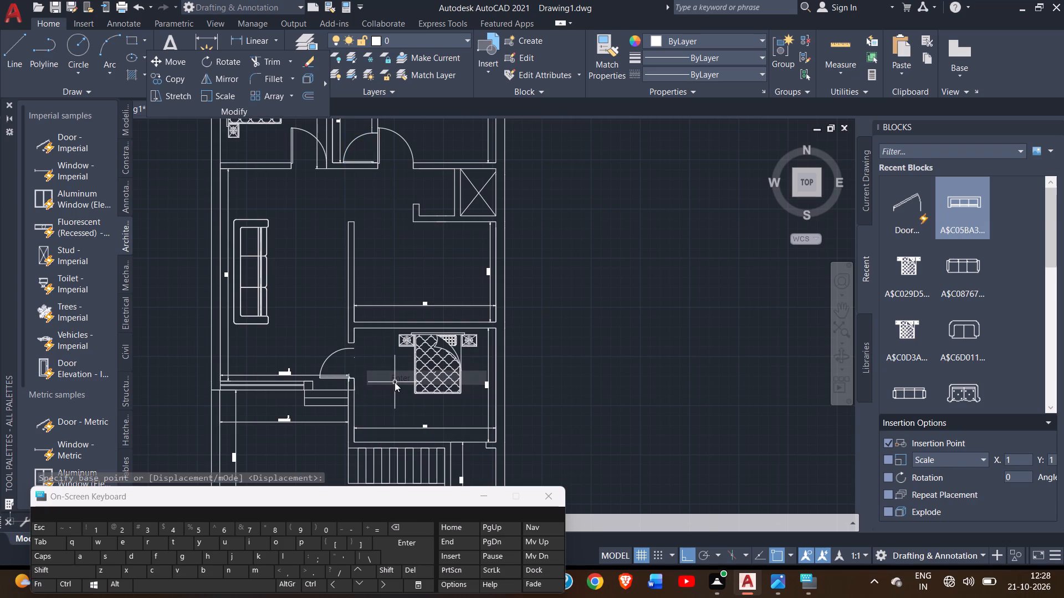
Scale the copied door up from its corner at the south jamb so it spans the full doorway.
scroll(382, 369, "right", 3)
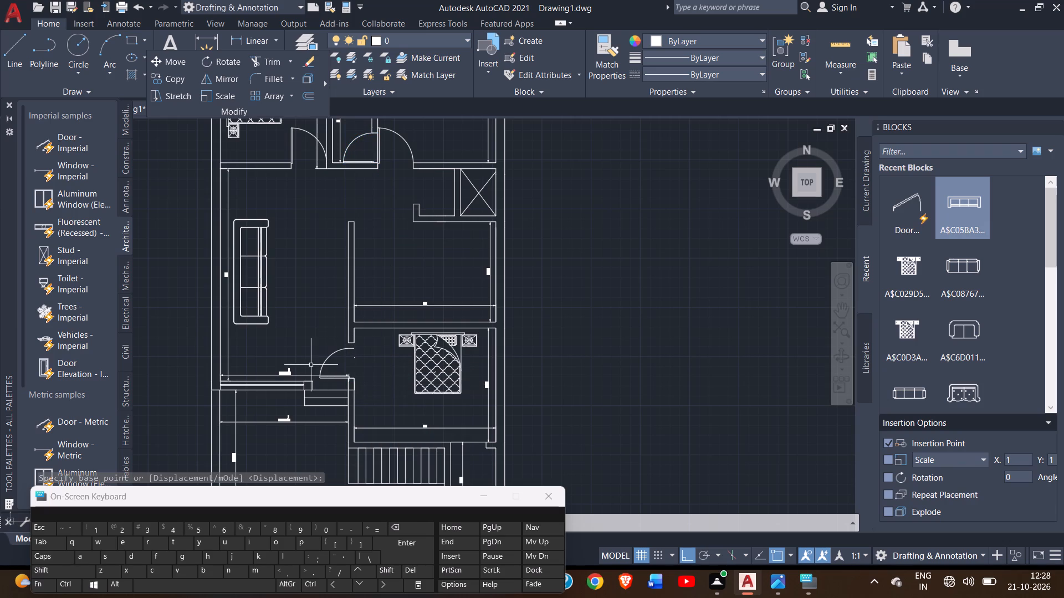
scroll(311, 365, "up", 1, "ctrl")
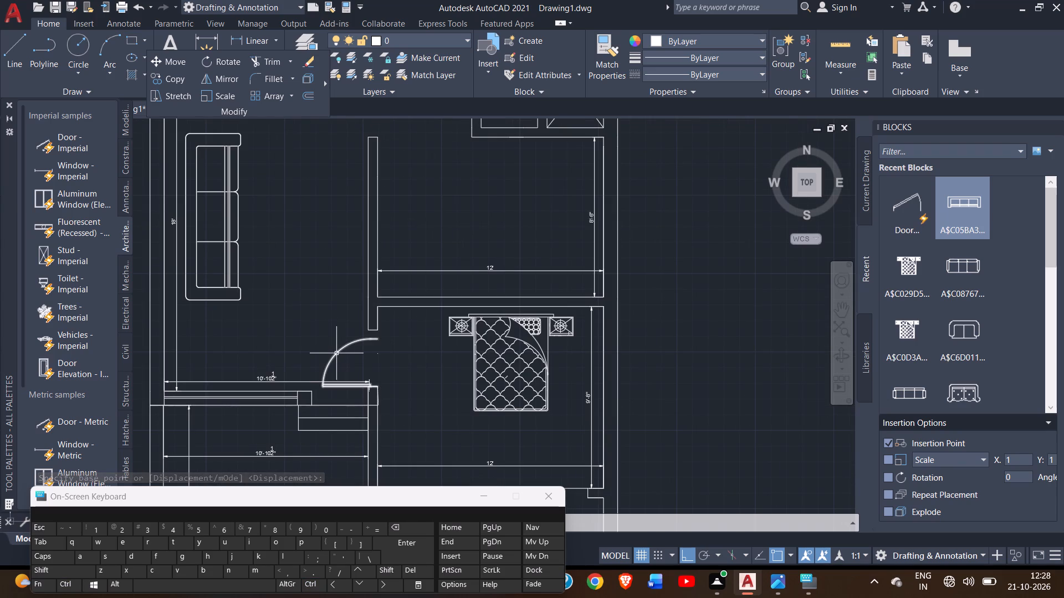
left_click(336, 353)
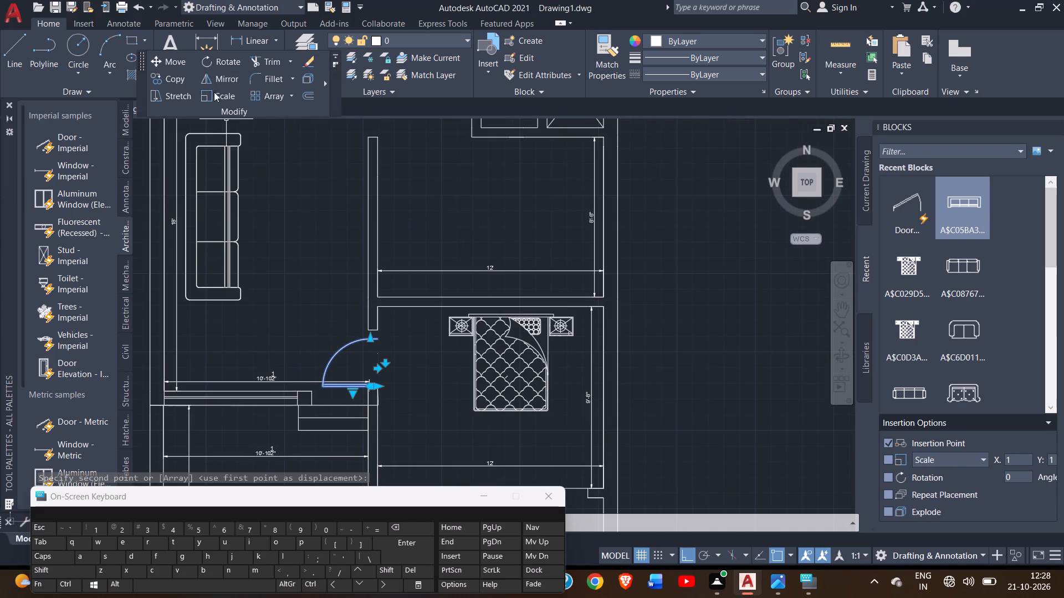
left_click(213, 99)
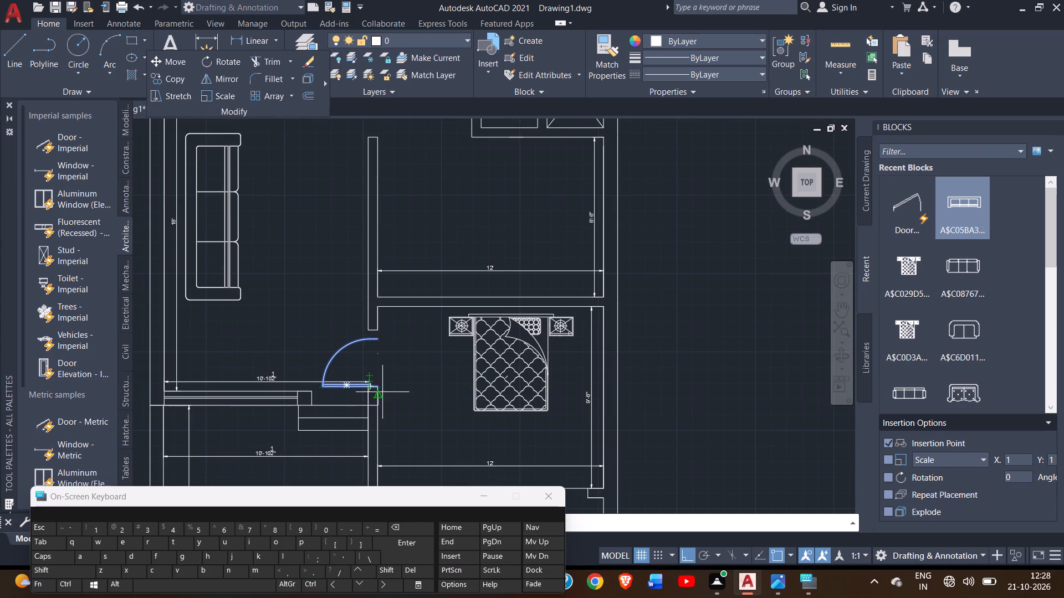
left_click(376, 388)
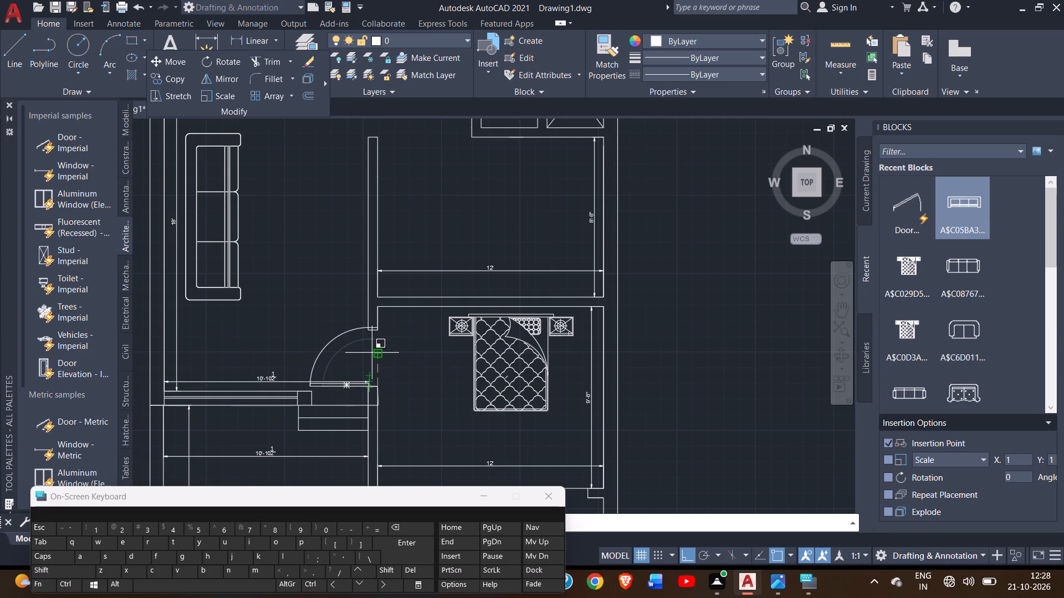
left_click(374, 354)
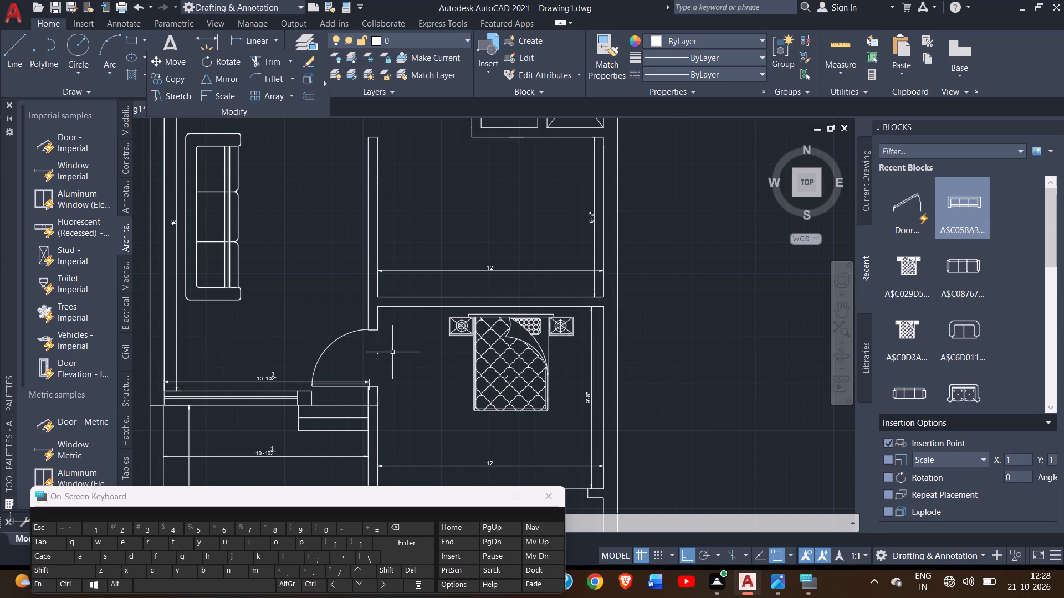
right_click(392, 352)
left_click(288, 255)
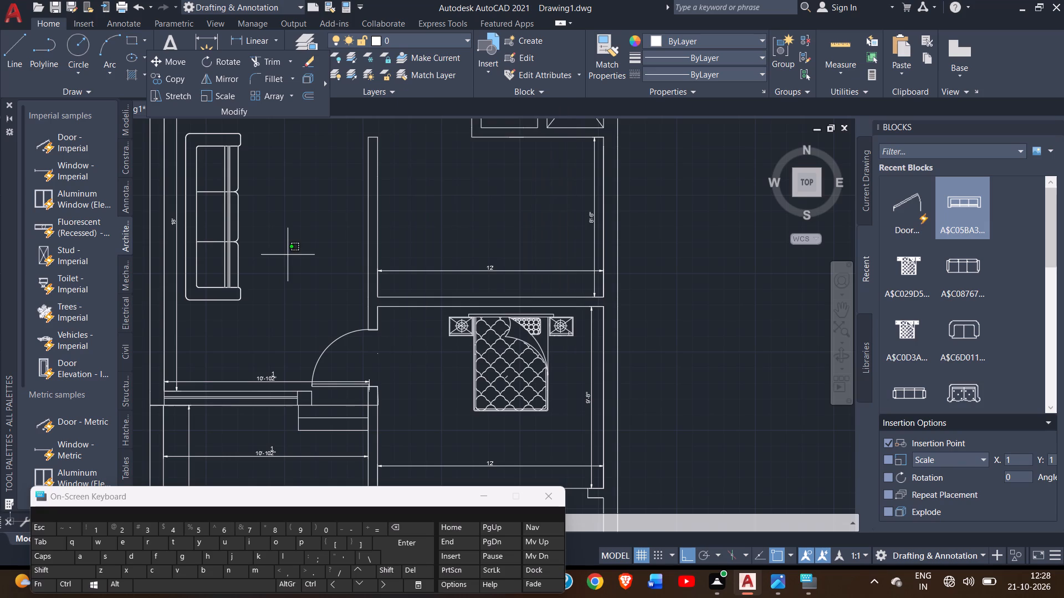
left_click(288, 255)
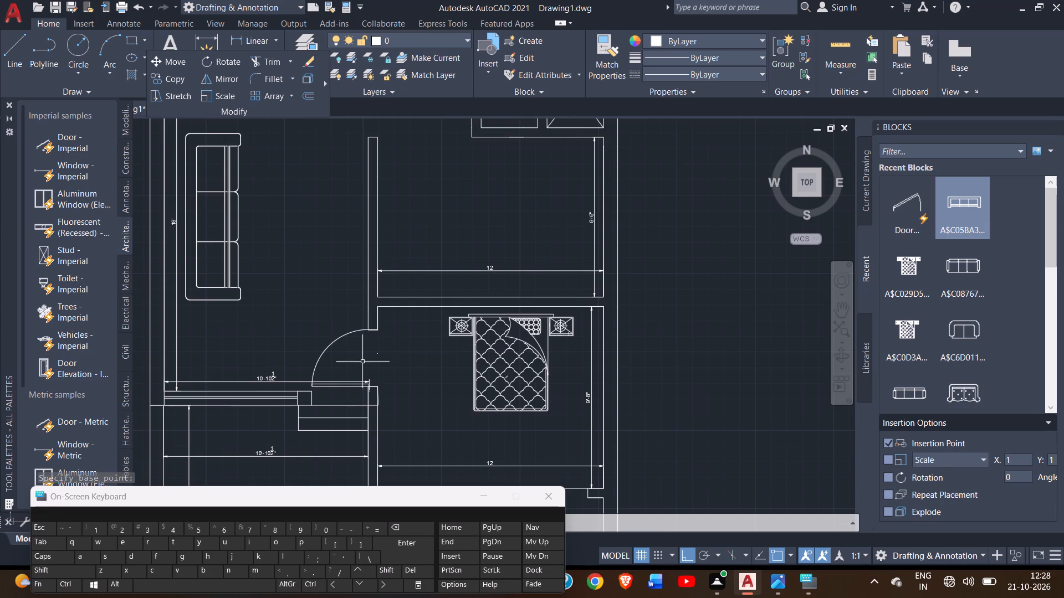
Flip the enlarged door so its leaf swings east into the 12' by 9'-8" bedroom.
left_click(334, 341)
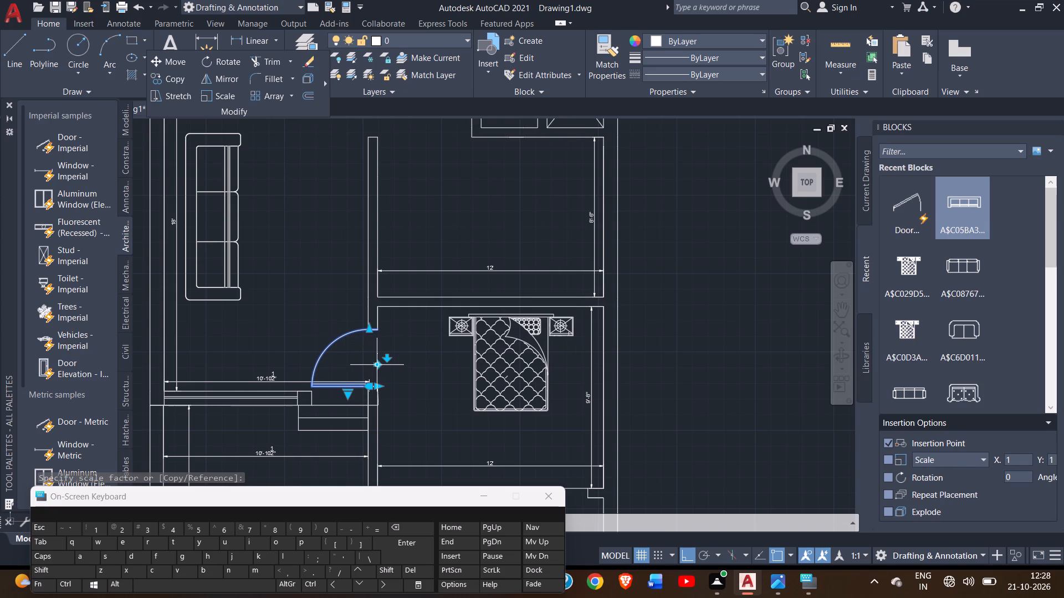
left_click(377, 365)
right_click(346, 357)
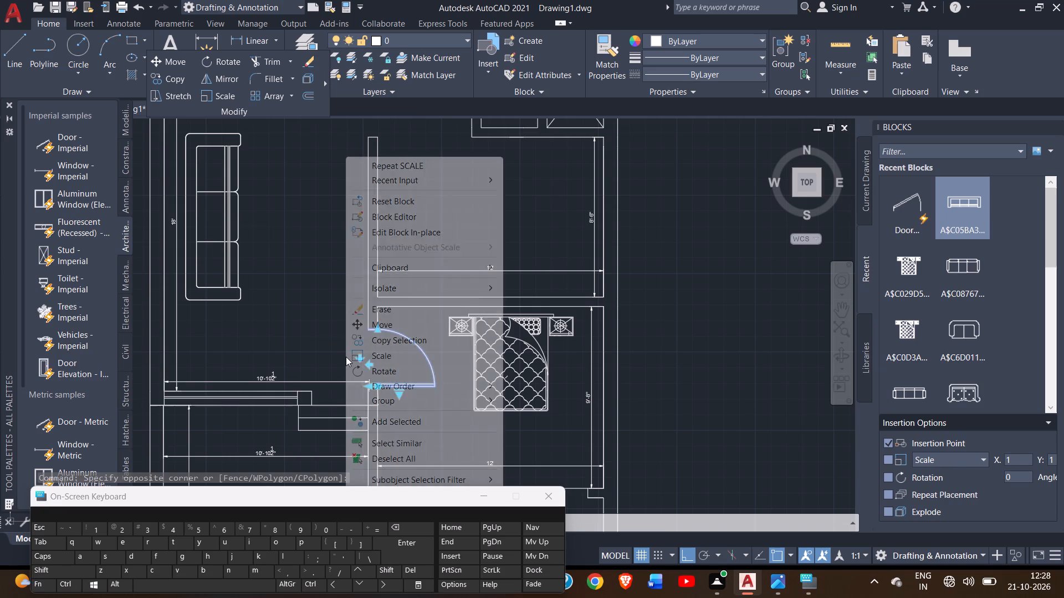
right_click(286, 297)
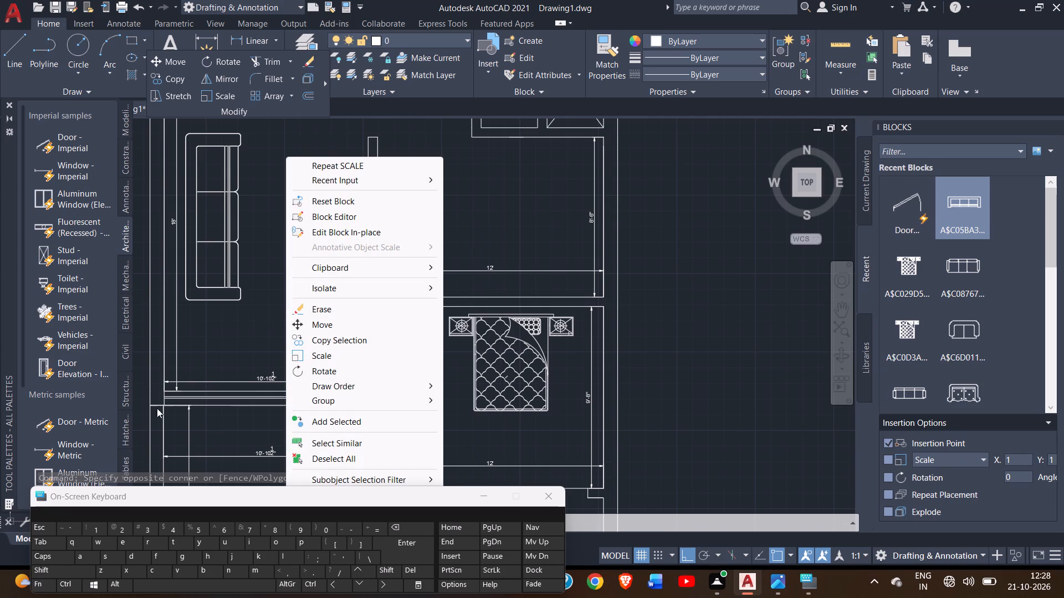
key("Escape")
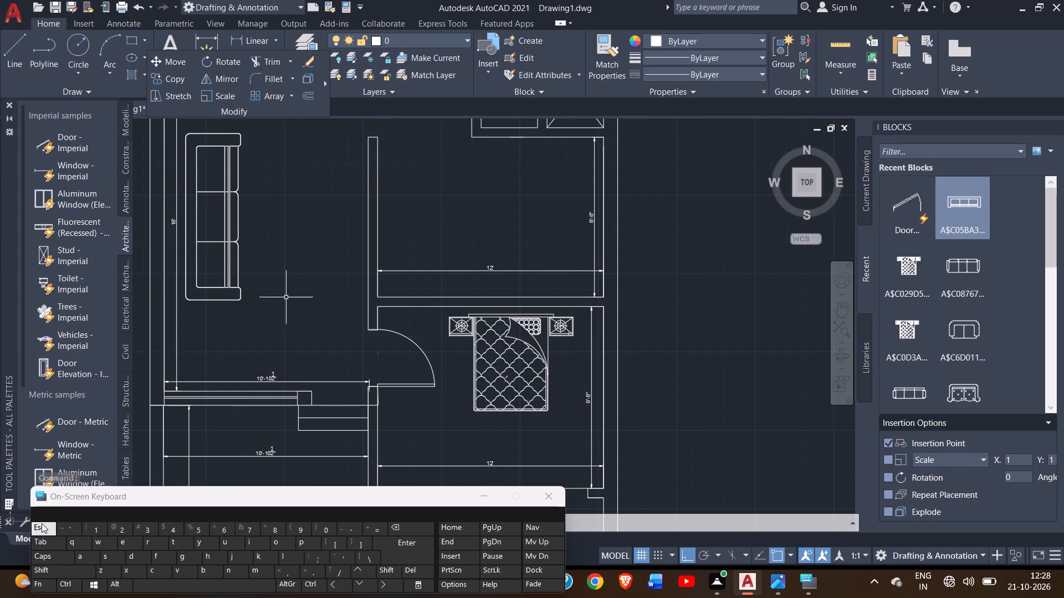
Copy the northwest bedroom's door by its hinge corner to the west jamb corner of the hall's south entrance, above the steps.
scroll(327, 300, "down", 1, "ctrl")
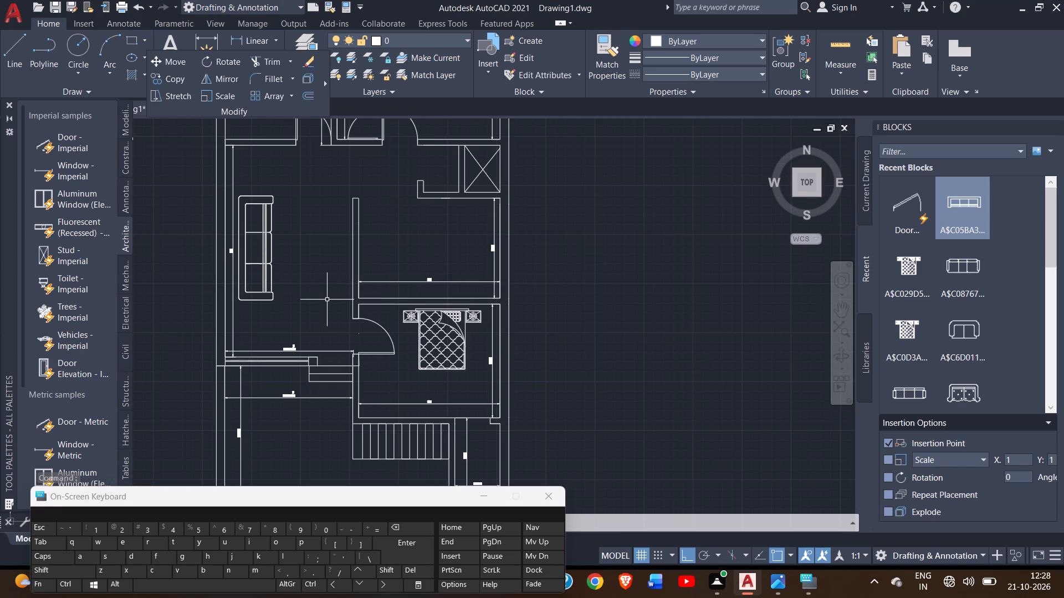
scroll(327, 300, "down", 1, "ctrl")
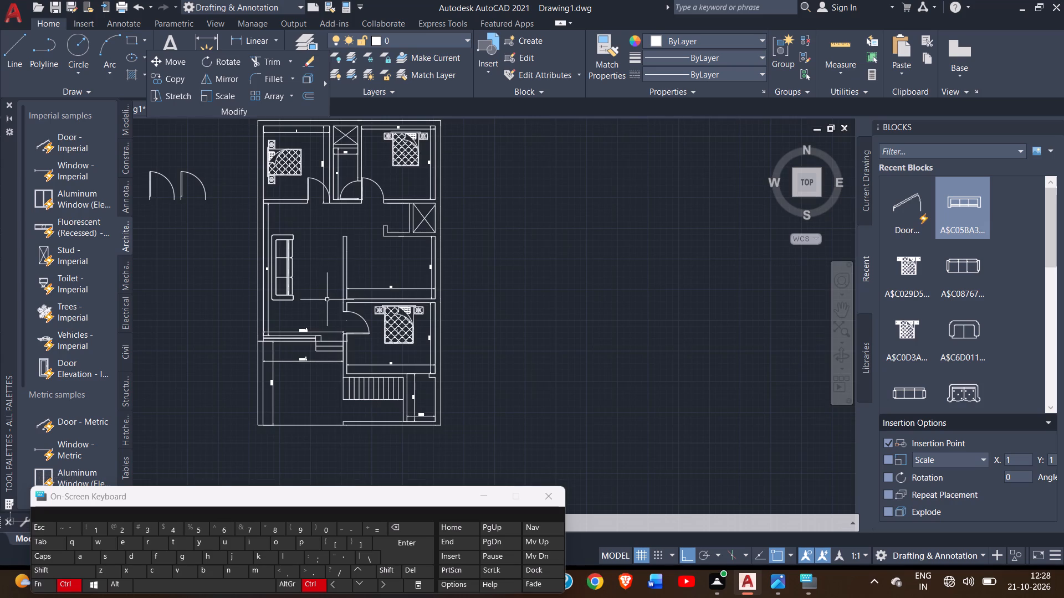
scroll(327, 300, "up", 2, "ctrl")
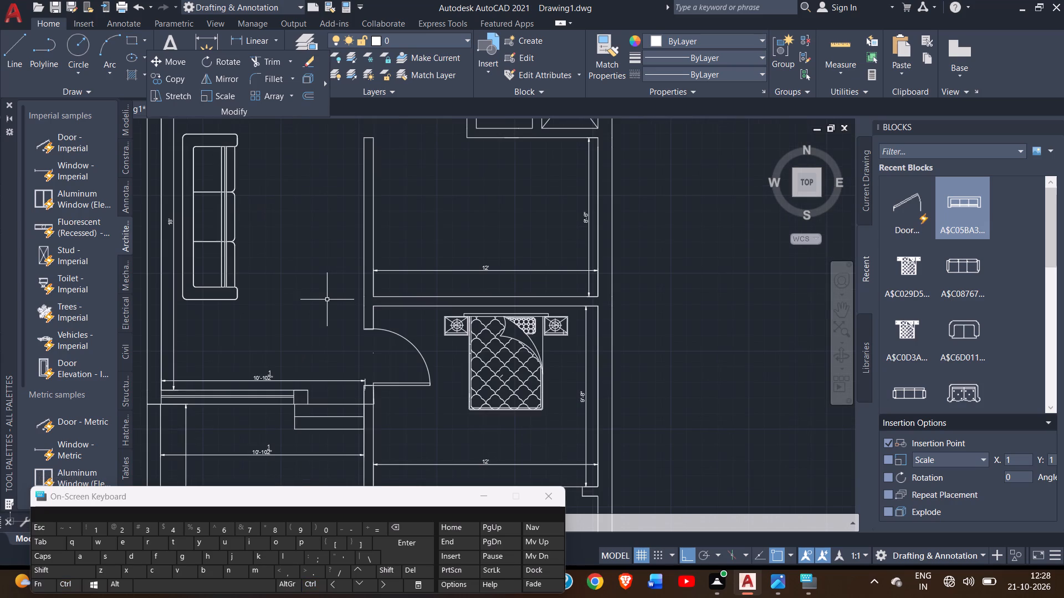
scroll(263, 260, "down", 1, "ctrl")
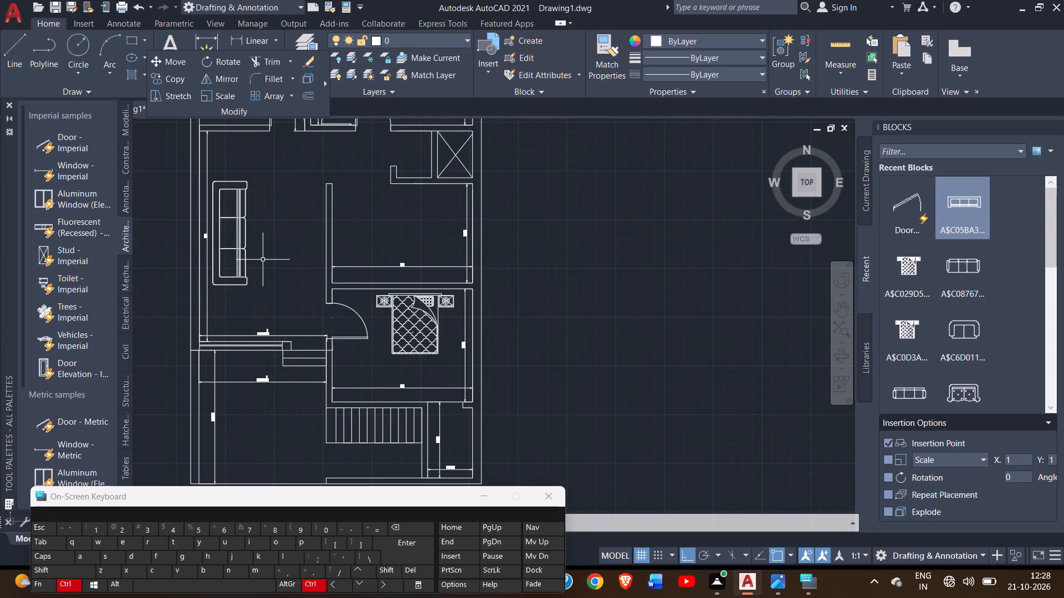
scroll(263, 260, "down", 1, "ctrl")
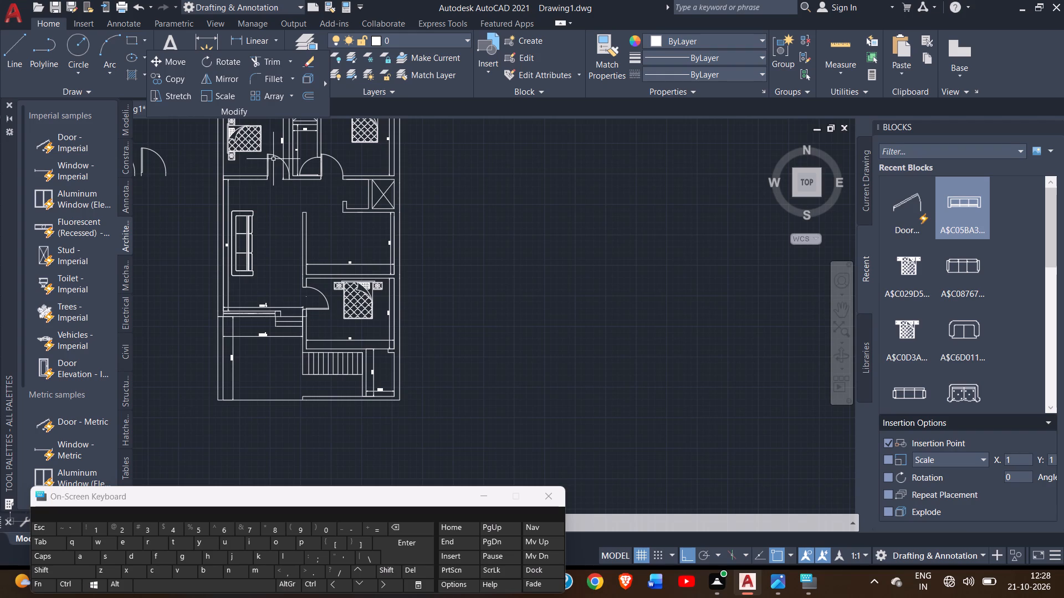
left_click(278, 154)
left_click(168, 70)
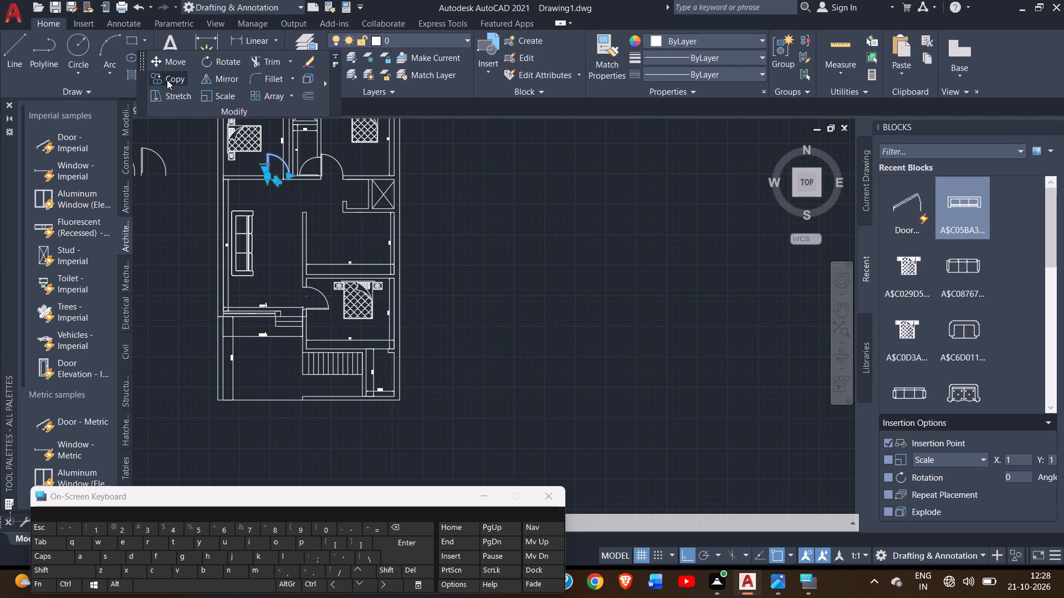
left_click(167, 80)
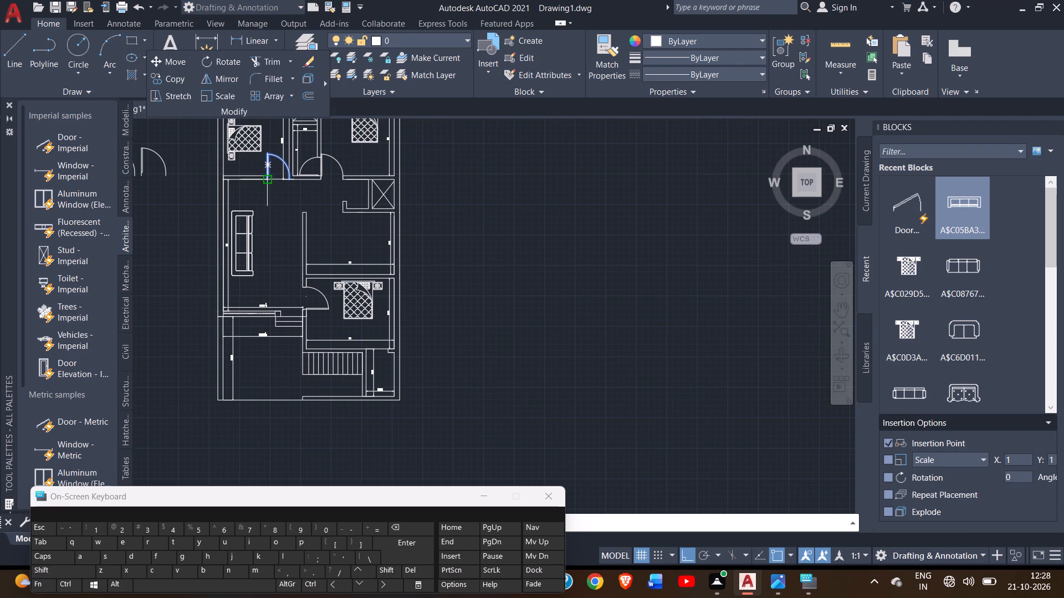
left_click(267, 178)
scroll(281, 311, "up", 3, "ctrl")
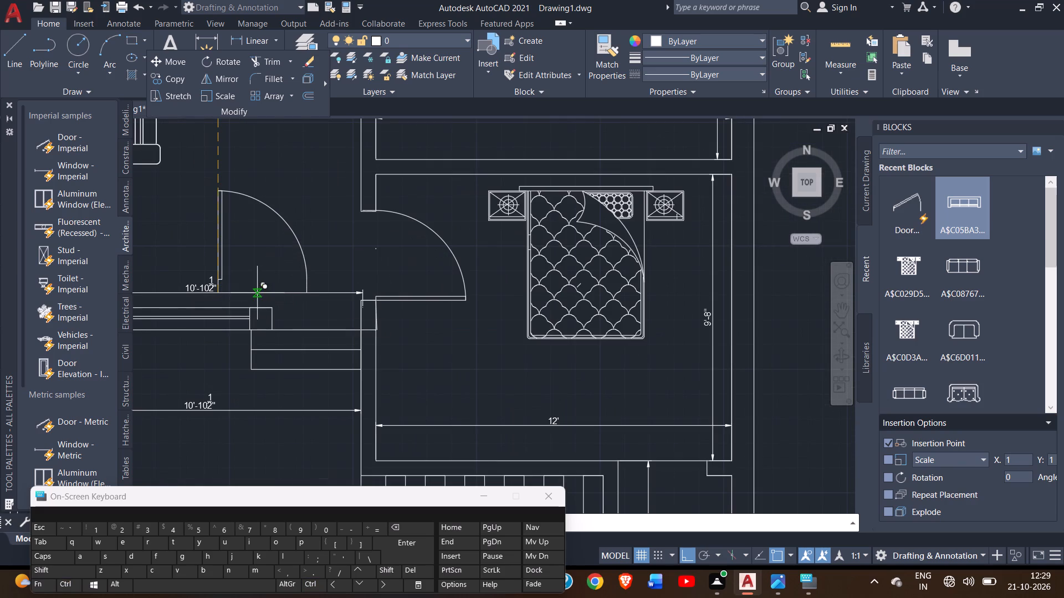
left_click(277, 306)
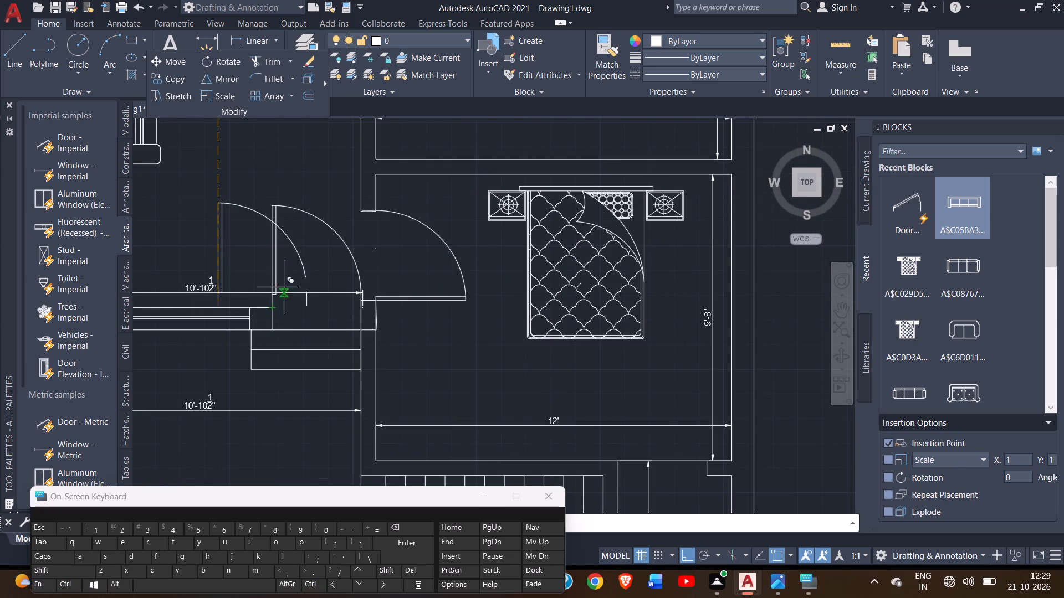
right_click(278, 251)
left_click(299, 264)
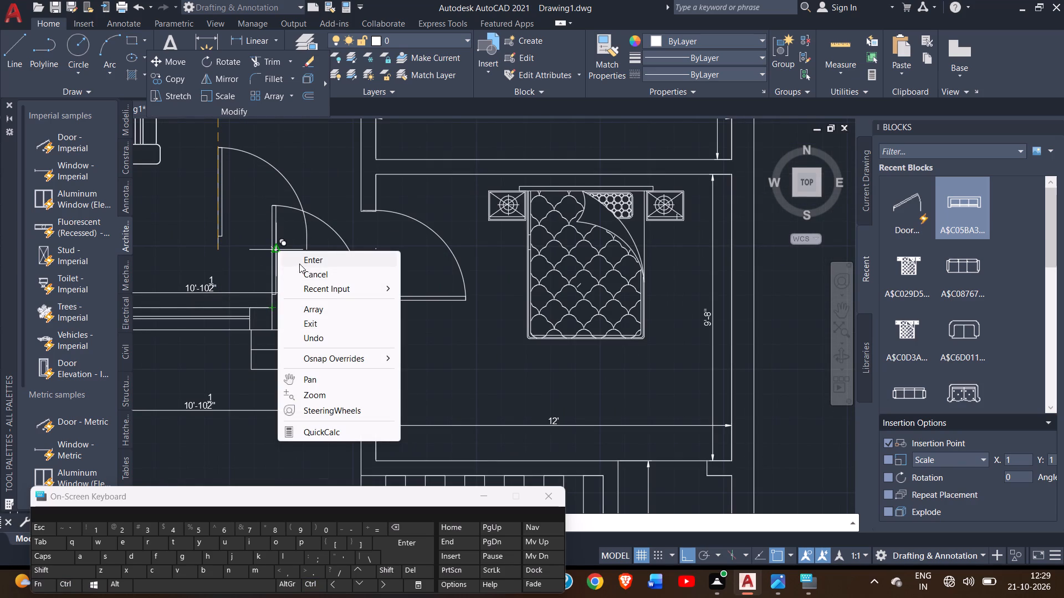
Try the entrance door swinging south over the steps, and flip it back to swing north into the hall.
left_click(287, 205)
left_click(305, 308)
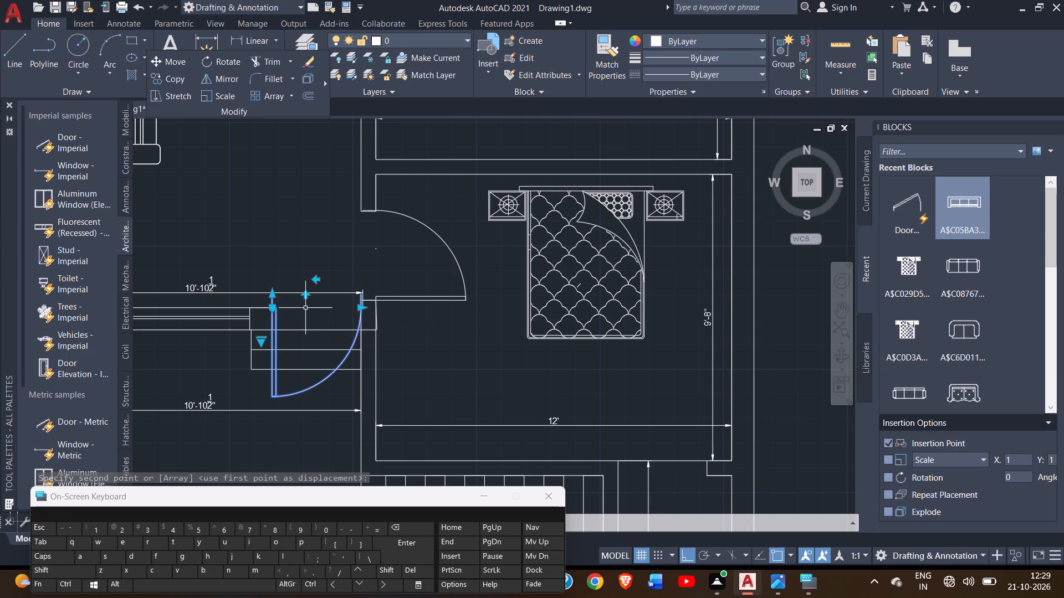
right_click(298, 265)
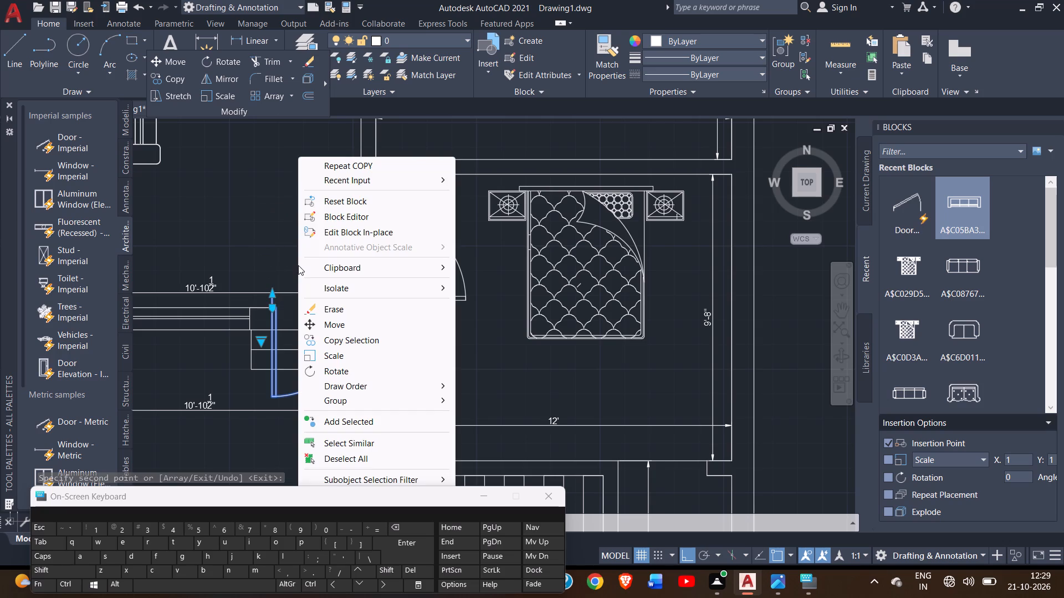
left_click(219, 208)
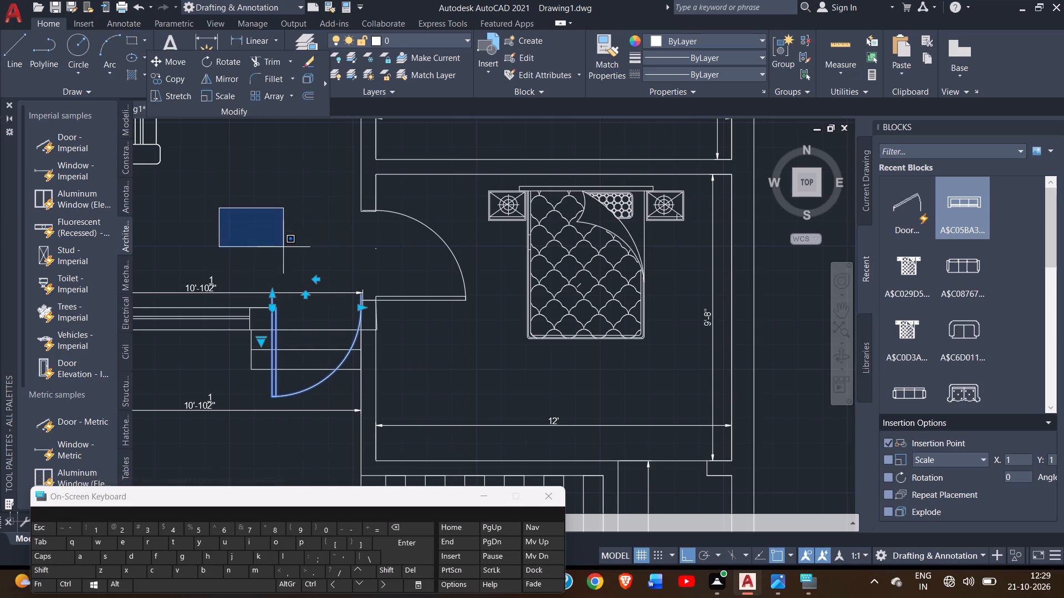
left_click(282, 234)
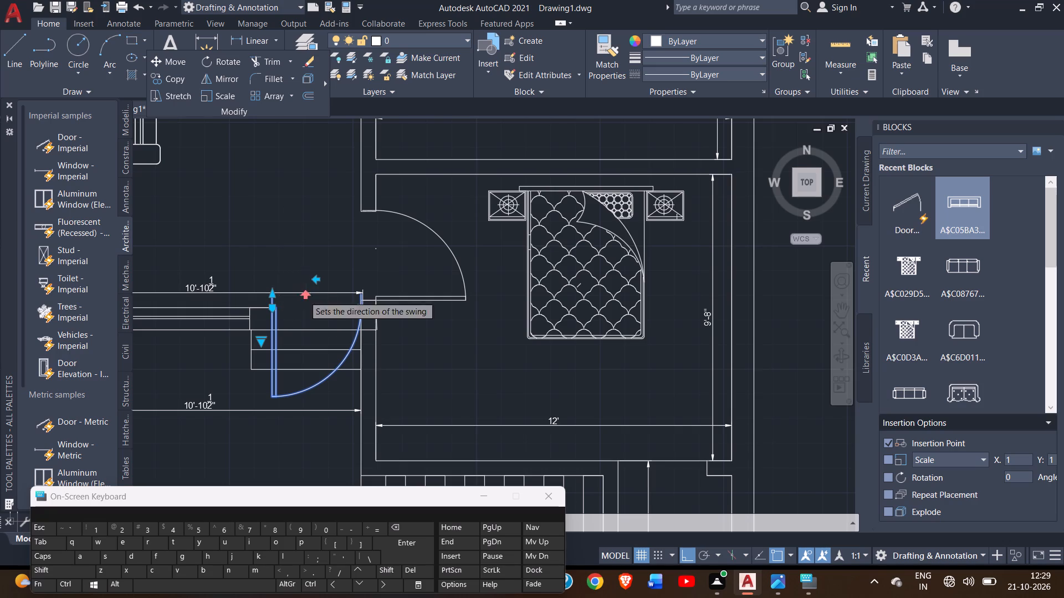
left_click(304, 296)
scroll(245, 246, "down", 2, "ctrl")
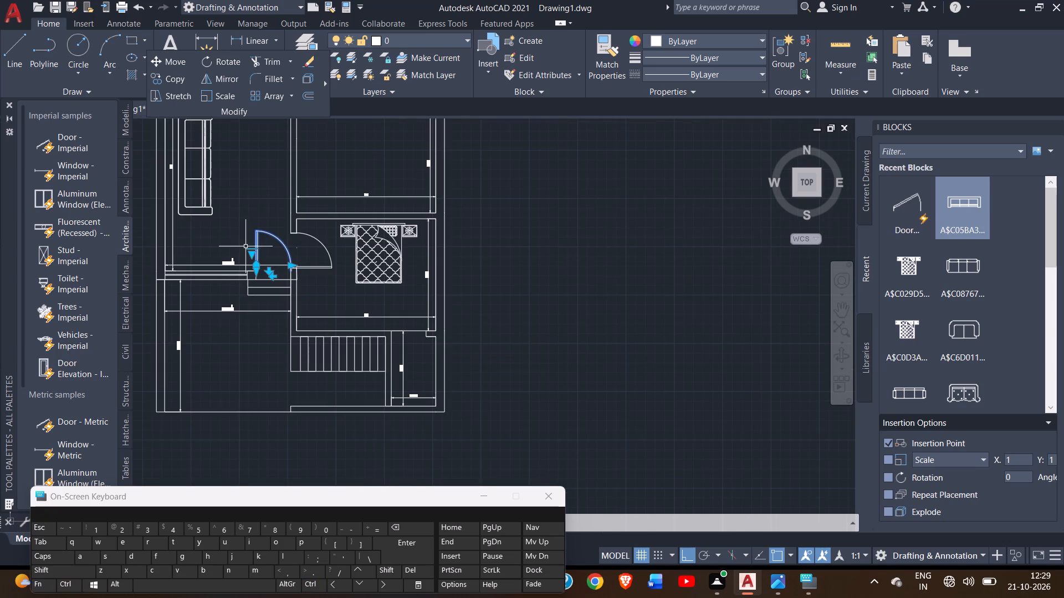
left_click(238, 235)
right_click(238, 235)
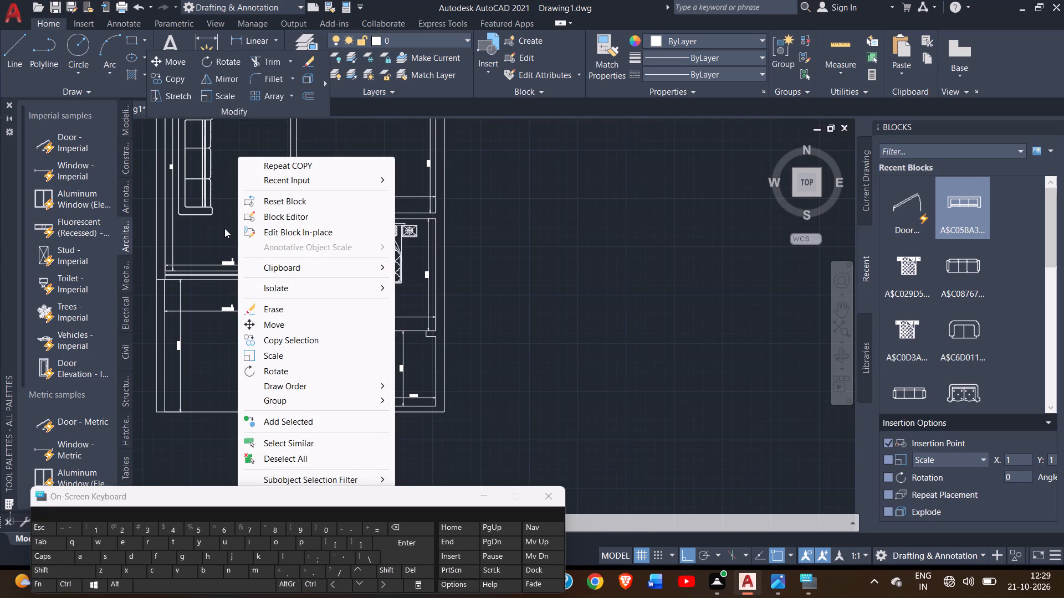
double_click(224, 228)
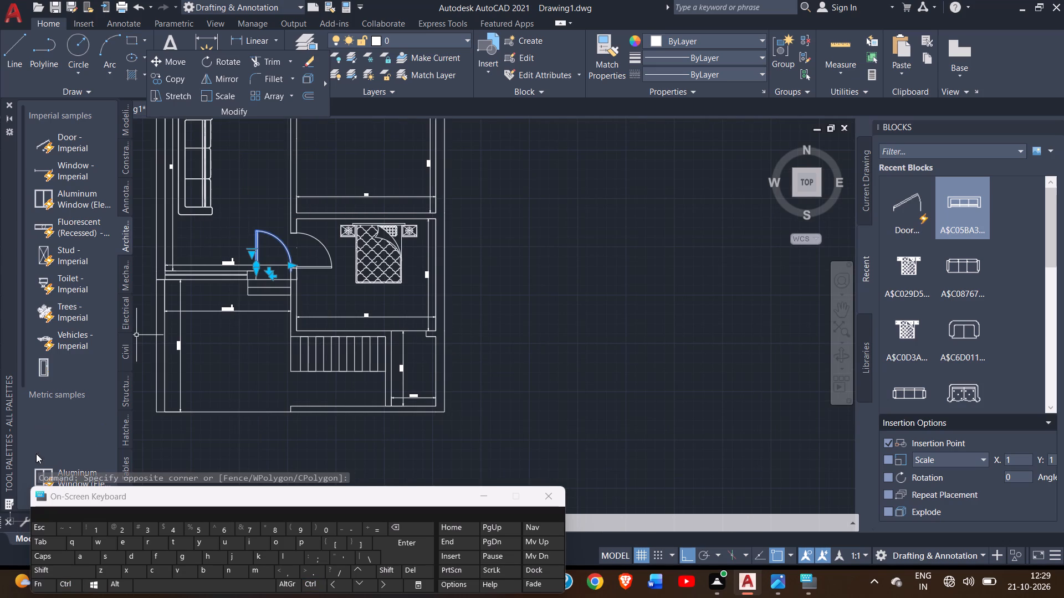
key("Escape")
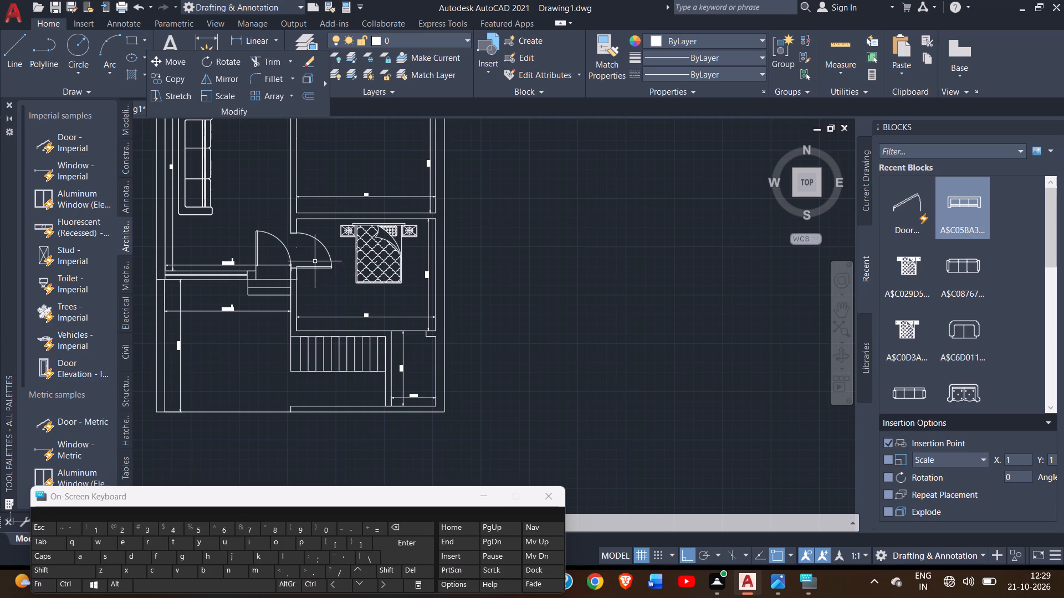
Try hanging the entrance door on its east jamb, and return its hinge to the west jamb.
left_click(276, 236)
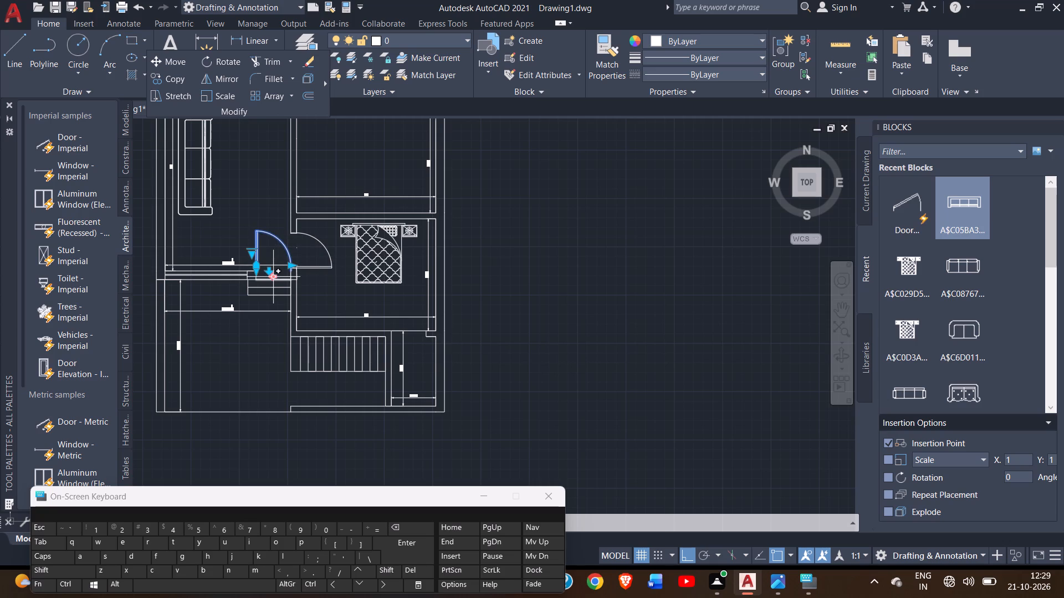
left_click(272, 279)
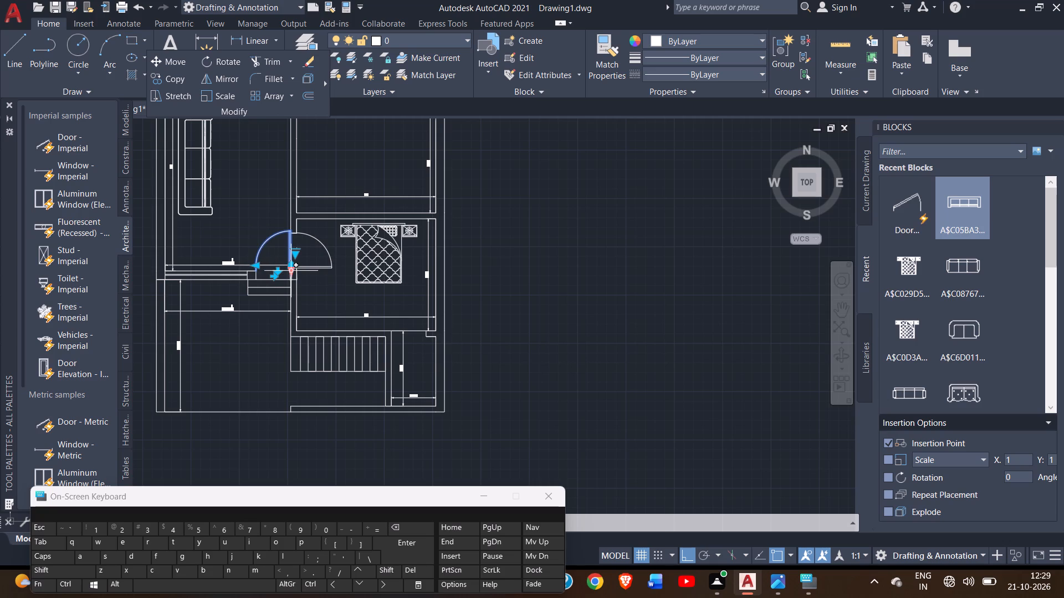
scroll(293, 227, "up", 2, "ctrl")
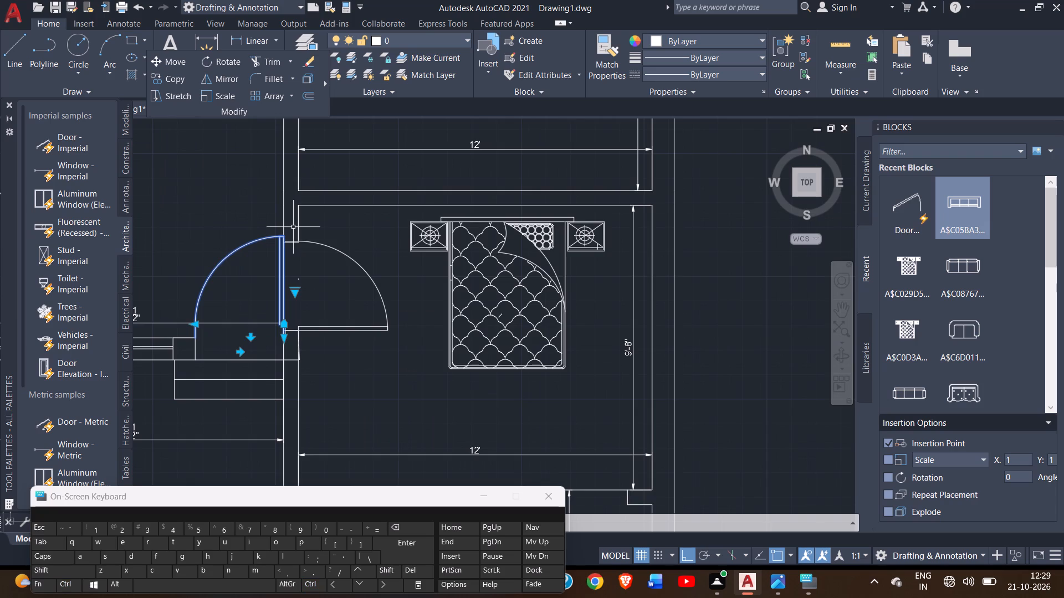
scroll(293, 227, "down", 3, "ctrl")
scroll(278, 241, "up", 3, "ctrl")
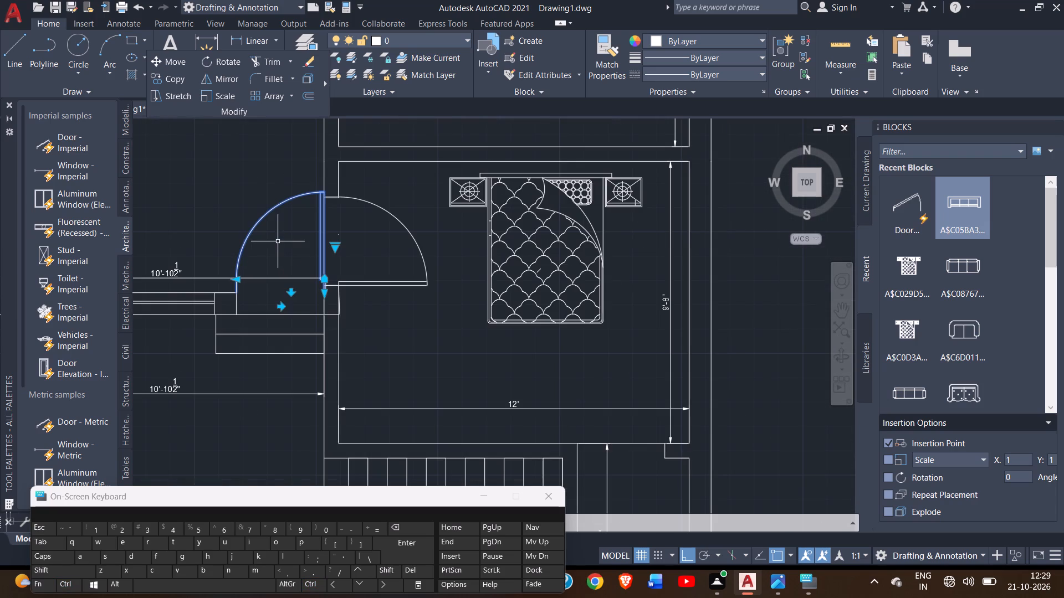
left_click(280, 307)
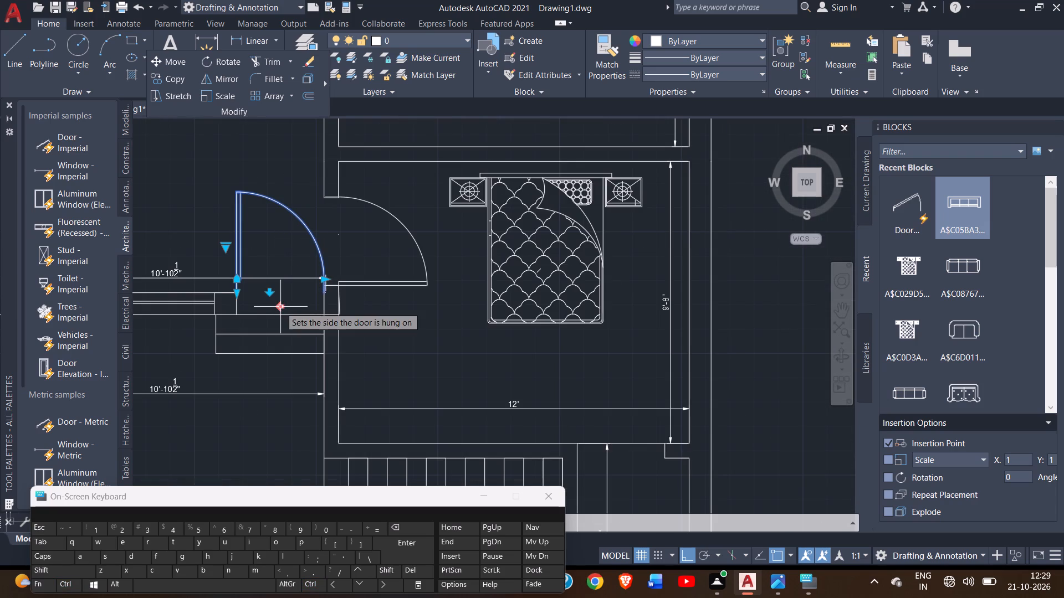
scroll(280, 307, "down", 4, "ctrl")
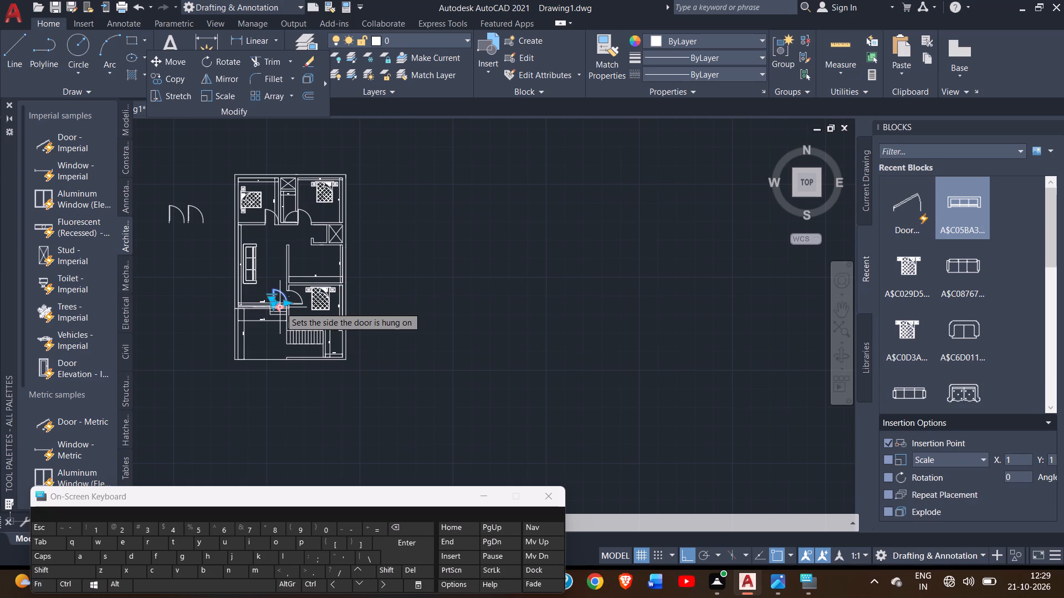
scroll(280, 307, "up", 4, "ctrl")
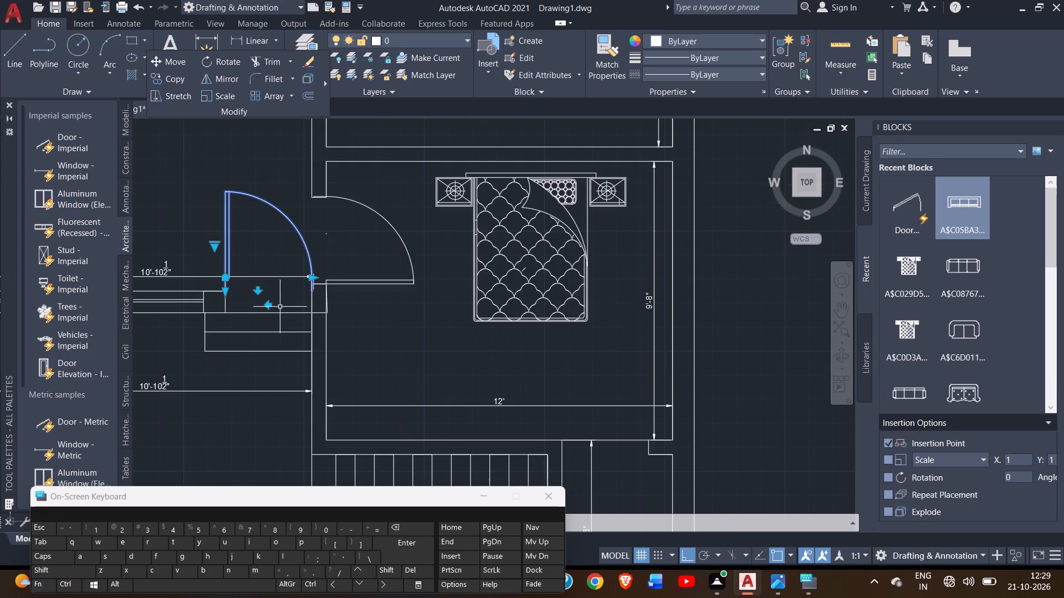
Draw a horizontal direction line from the midpoint of the stair's west edge across all treads into the 3'-10" wide space.
left_click(846, 307)
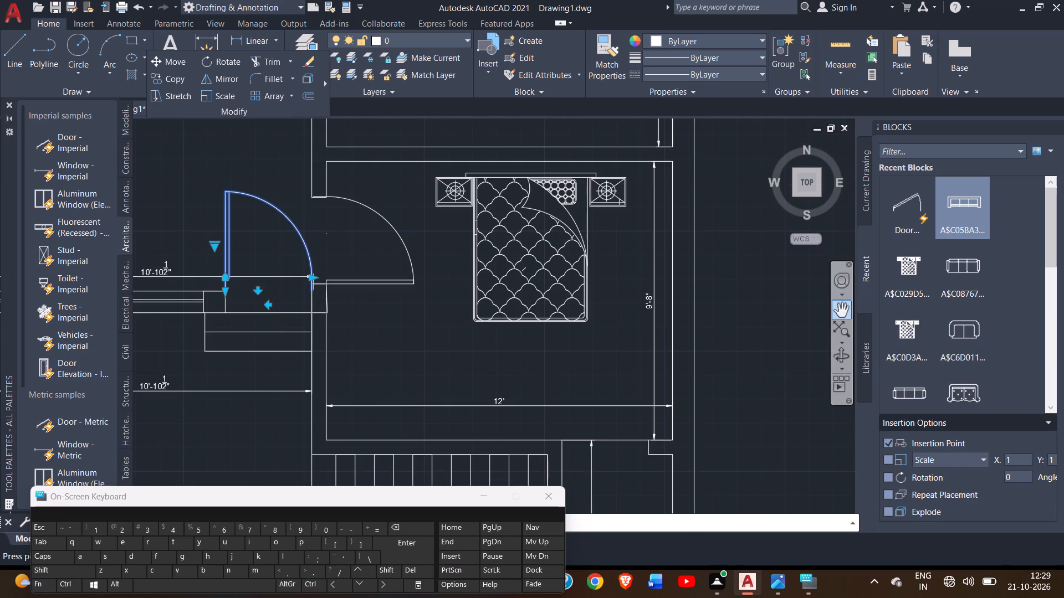
left_click_drag(738, 322, 738, 315)
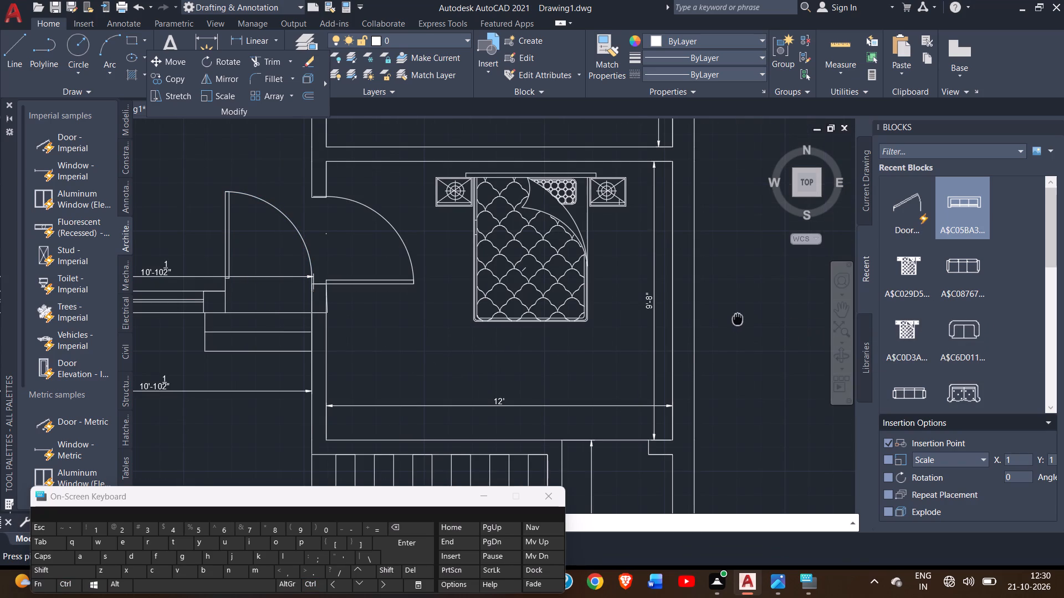
left_click_drag(738, 315, 732, 189)
left_click_drag(730, 217, 719, 138)
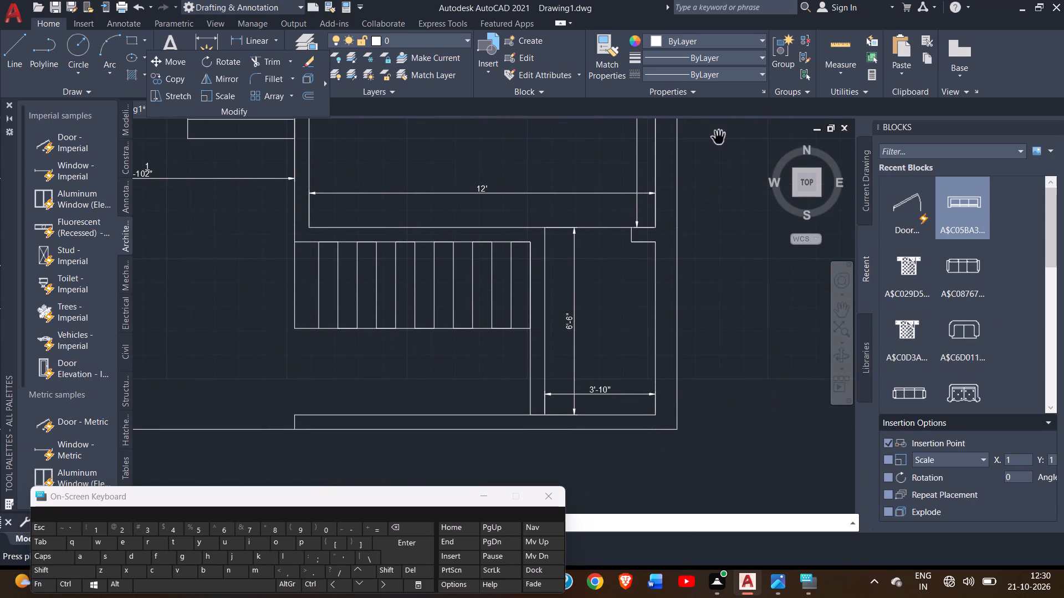
left_click(13, 60)
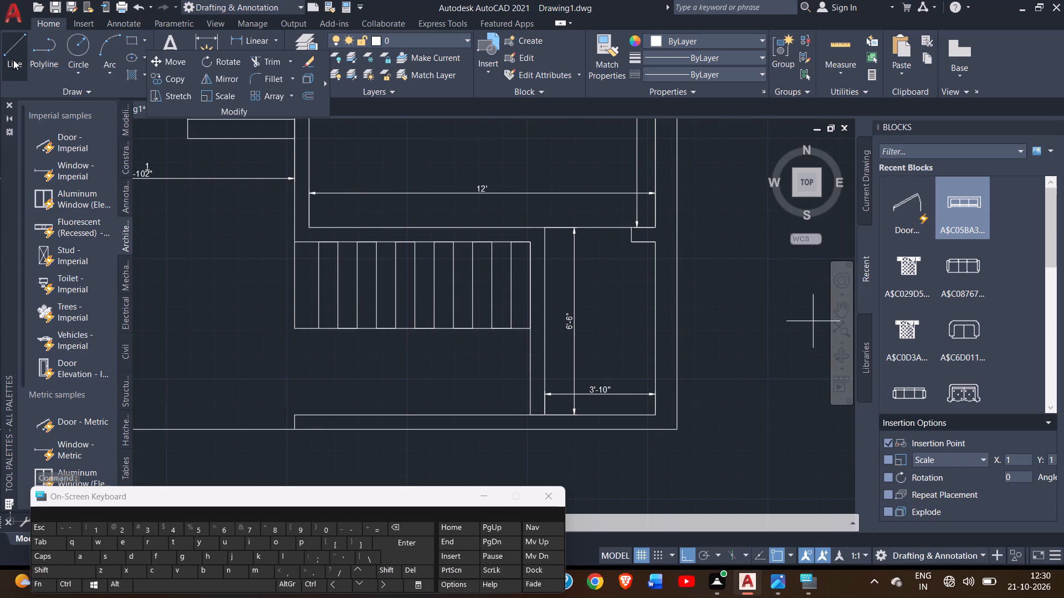
left_click(293, 286)
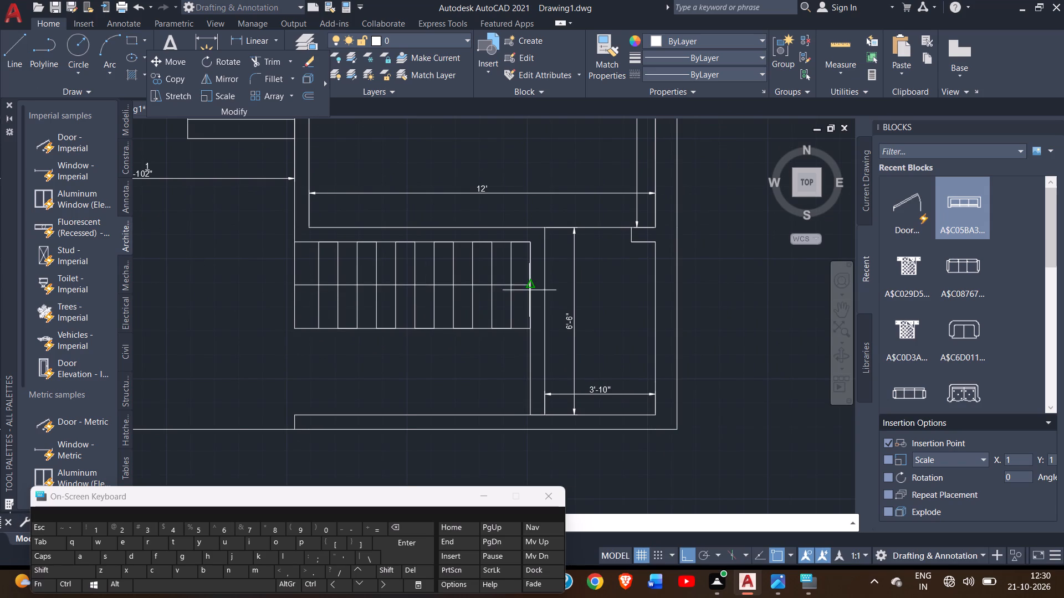
left_click(596, 284)
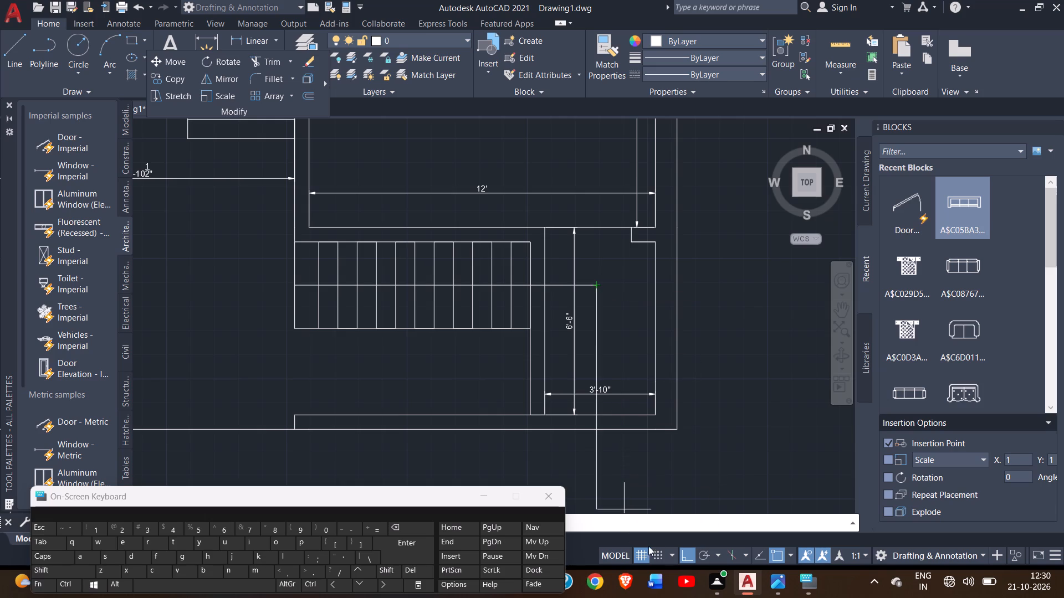
With Ortho off, draw two short diagonal strokes, about 7" long, from the stair line's east end to form an arrowhead.
left_click(682, 558)
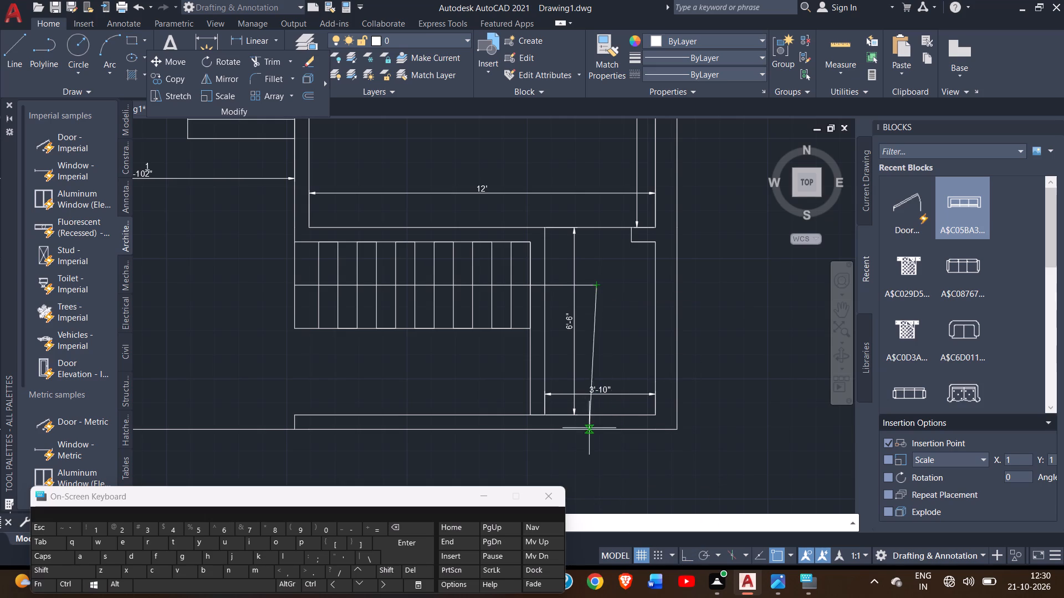
left_click(585, 297)
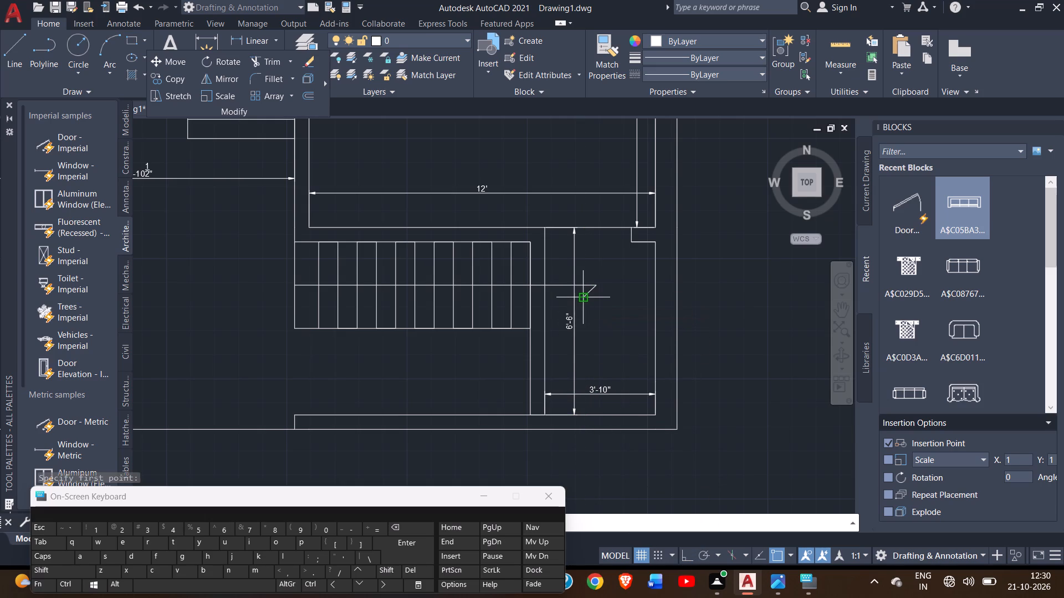
right_click(585, 297)
left_click(599, 301)
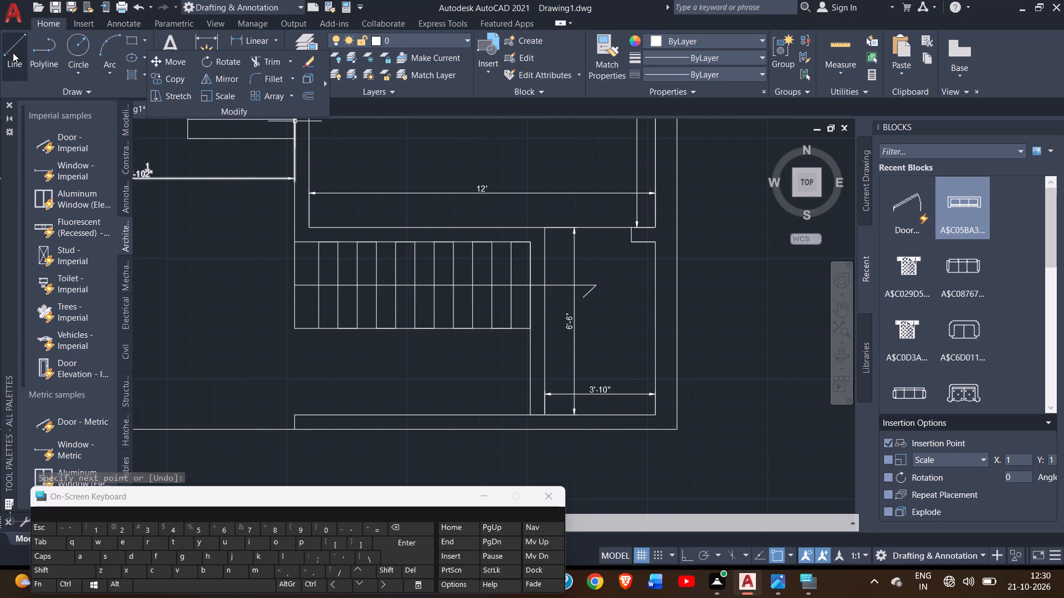
left_click_drag(13, 53, 451, 262)
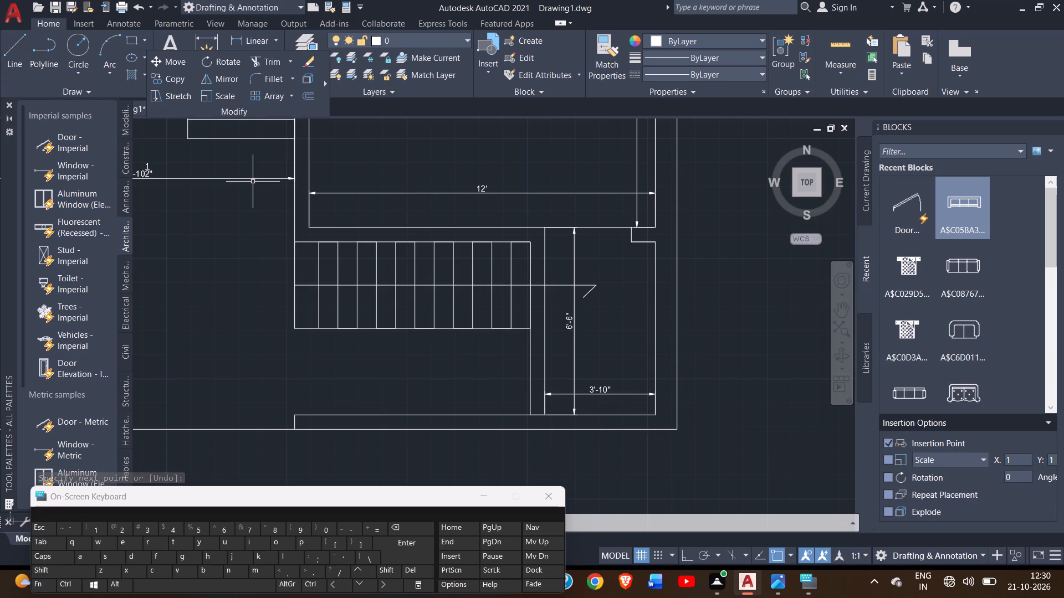
left_click(16, 49)
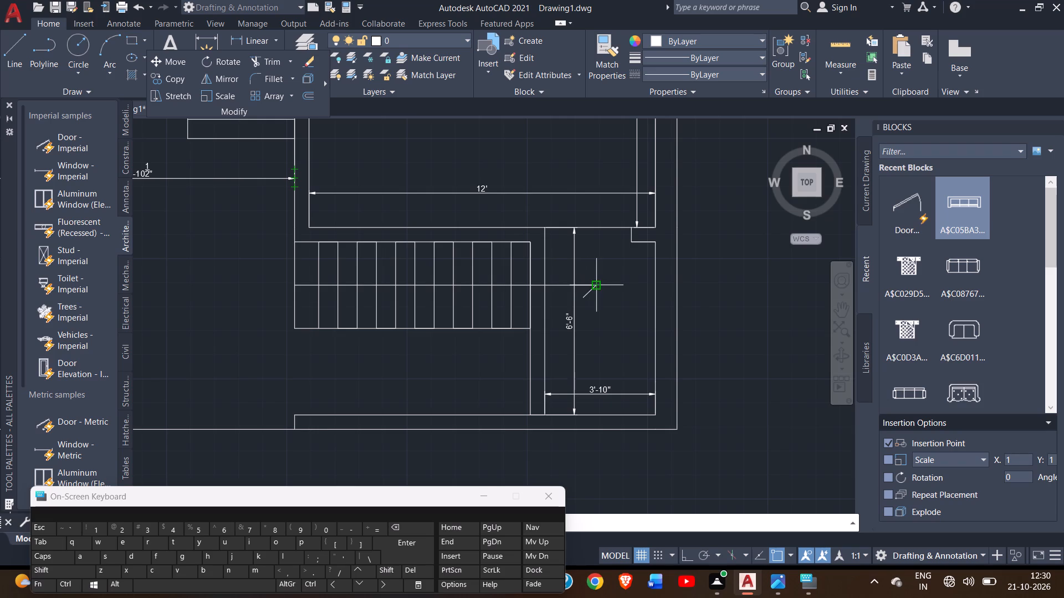
left_click_drag(592, 285, 587, 271)
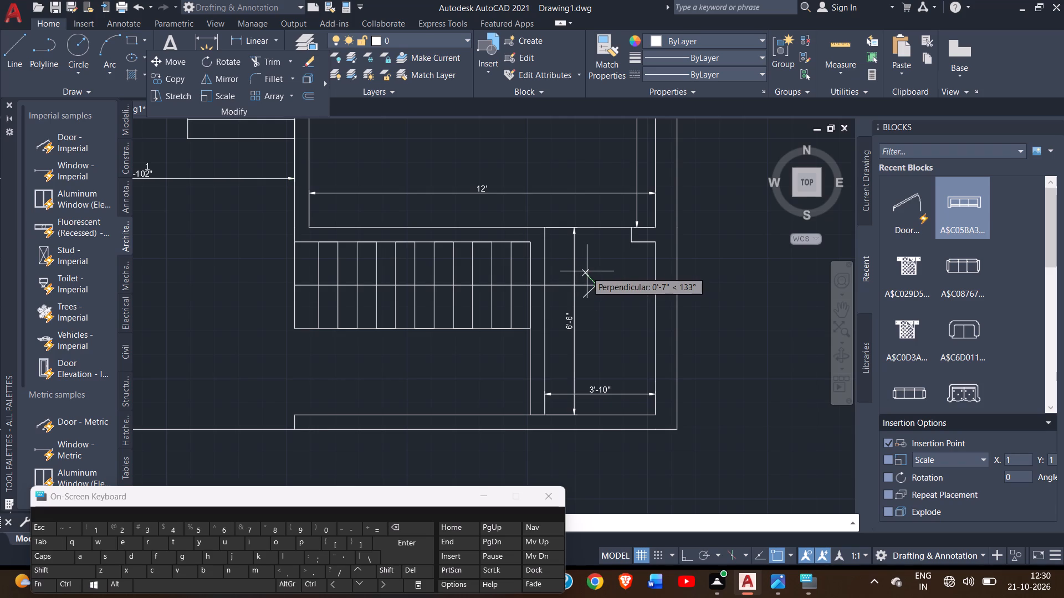
left_click(587, 271)
right_click(587, 271)
left_click(600, 281)
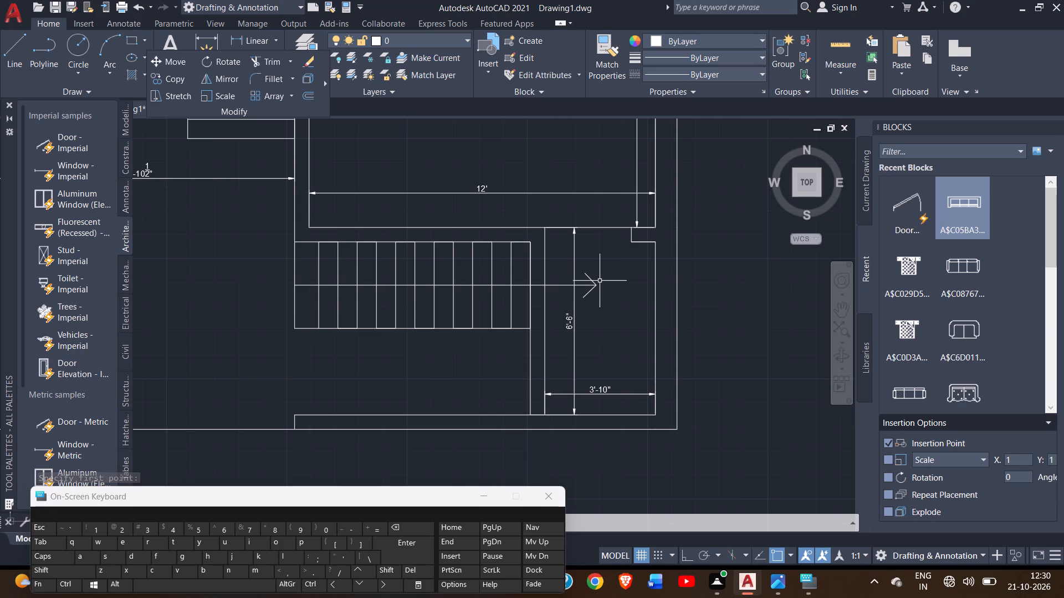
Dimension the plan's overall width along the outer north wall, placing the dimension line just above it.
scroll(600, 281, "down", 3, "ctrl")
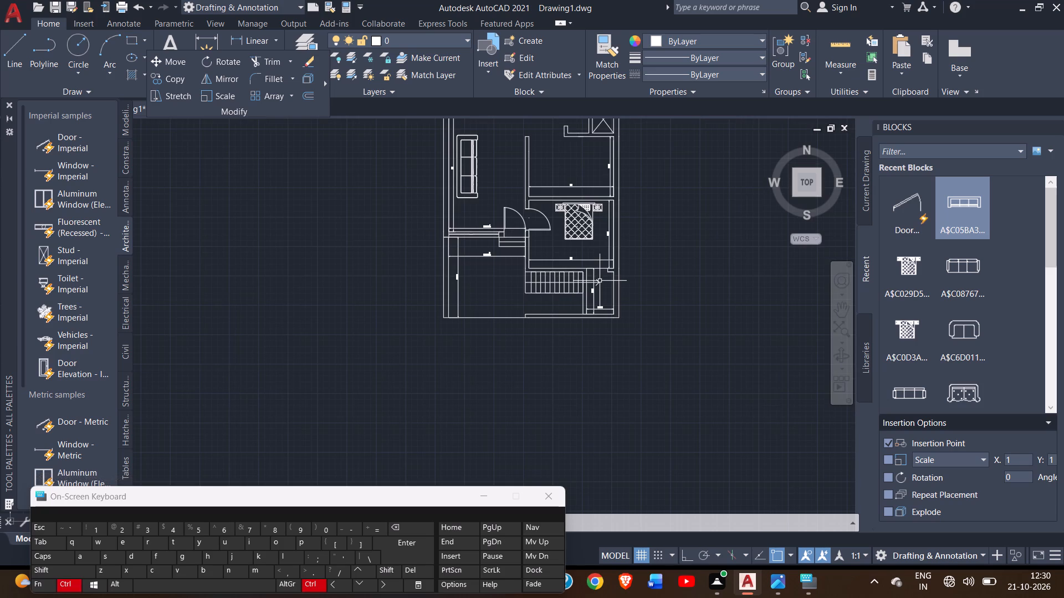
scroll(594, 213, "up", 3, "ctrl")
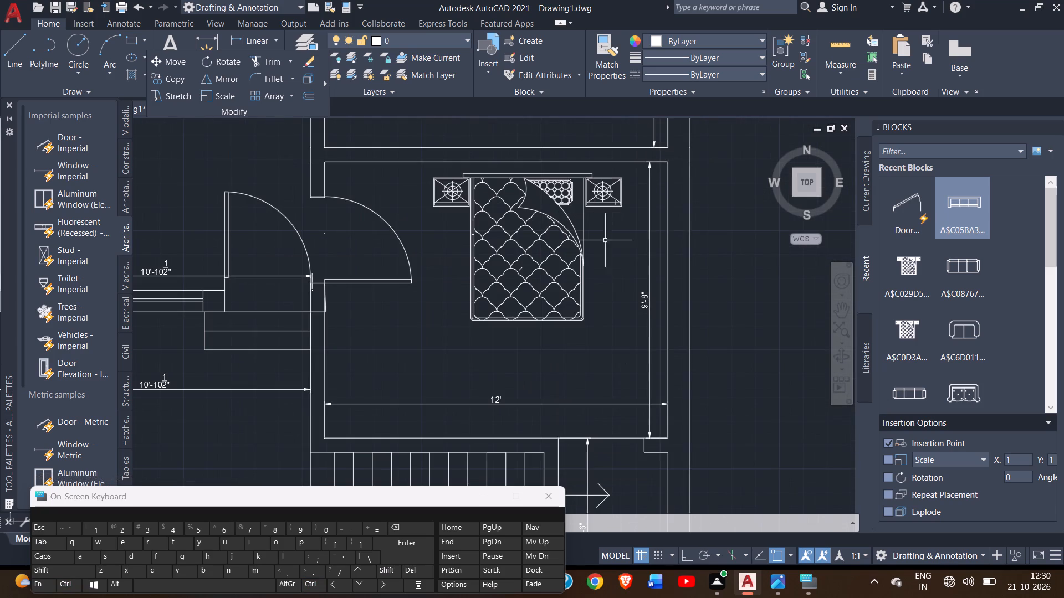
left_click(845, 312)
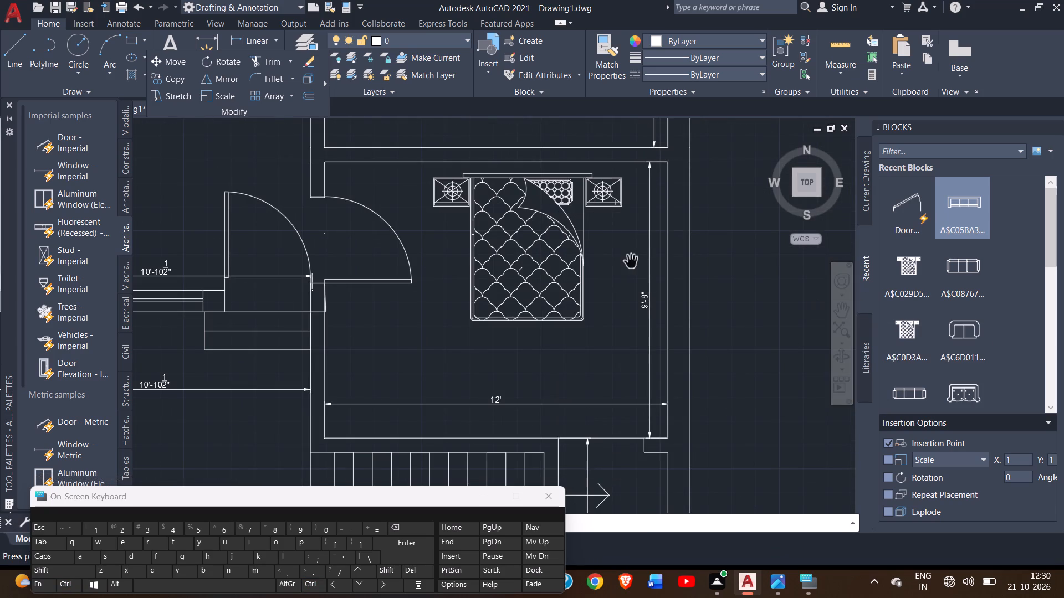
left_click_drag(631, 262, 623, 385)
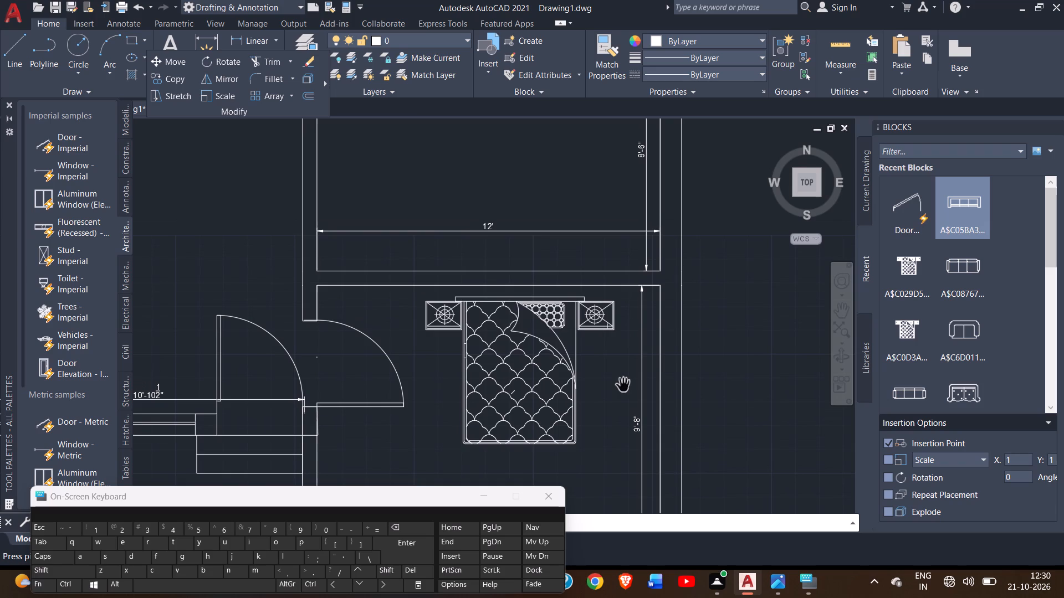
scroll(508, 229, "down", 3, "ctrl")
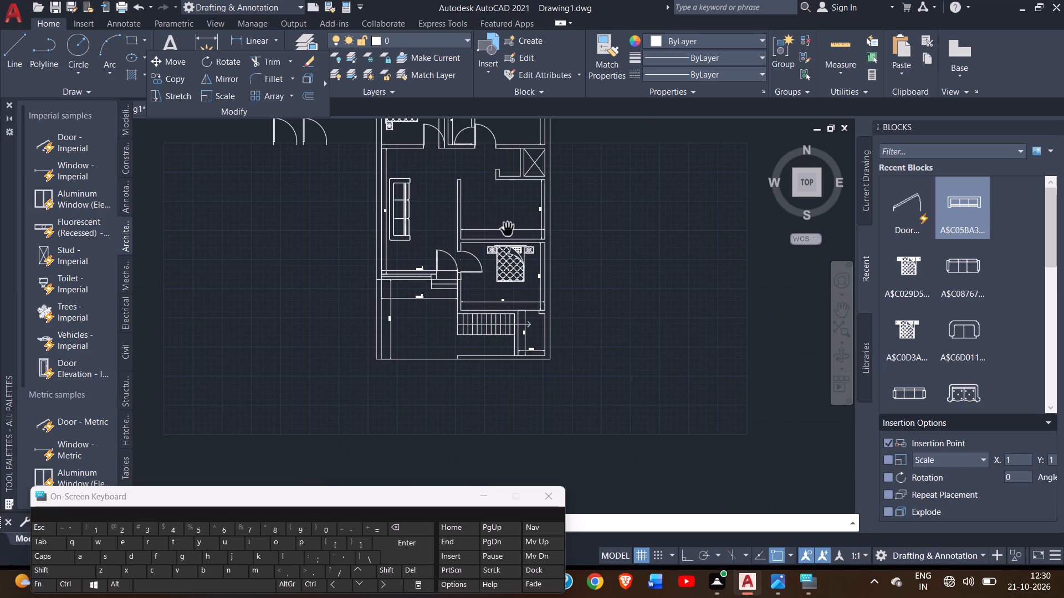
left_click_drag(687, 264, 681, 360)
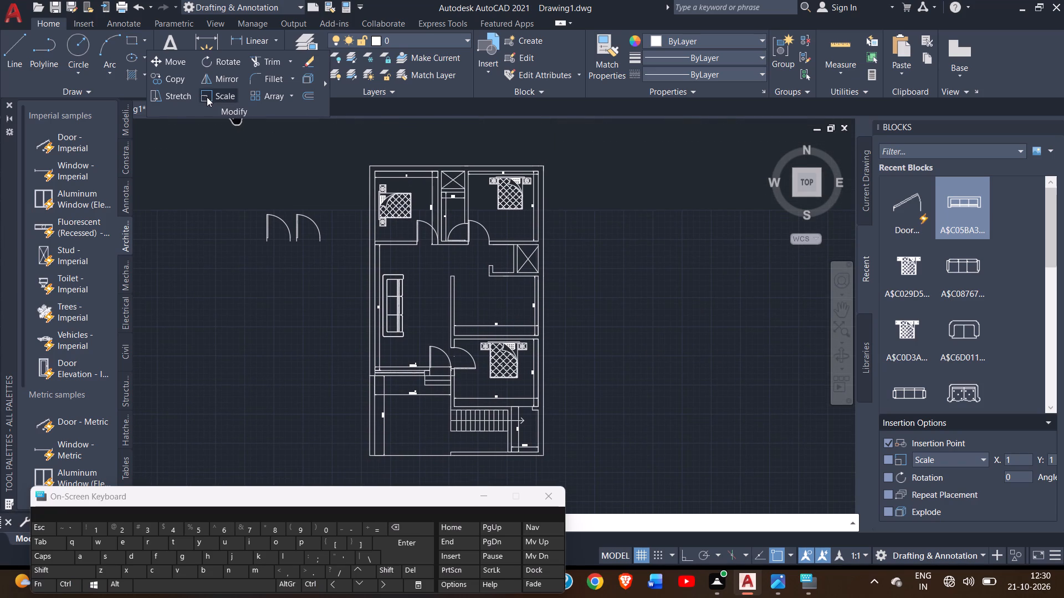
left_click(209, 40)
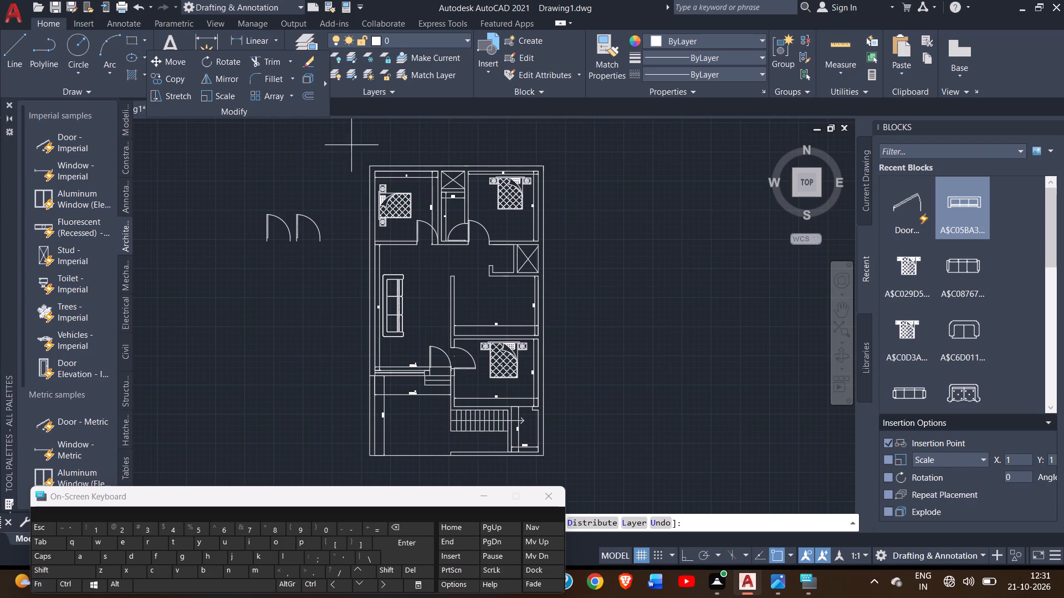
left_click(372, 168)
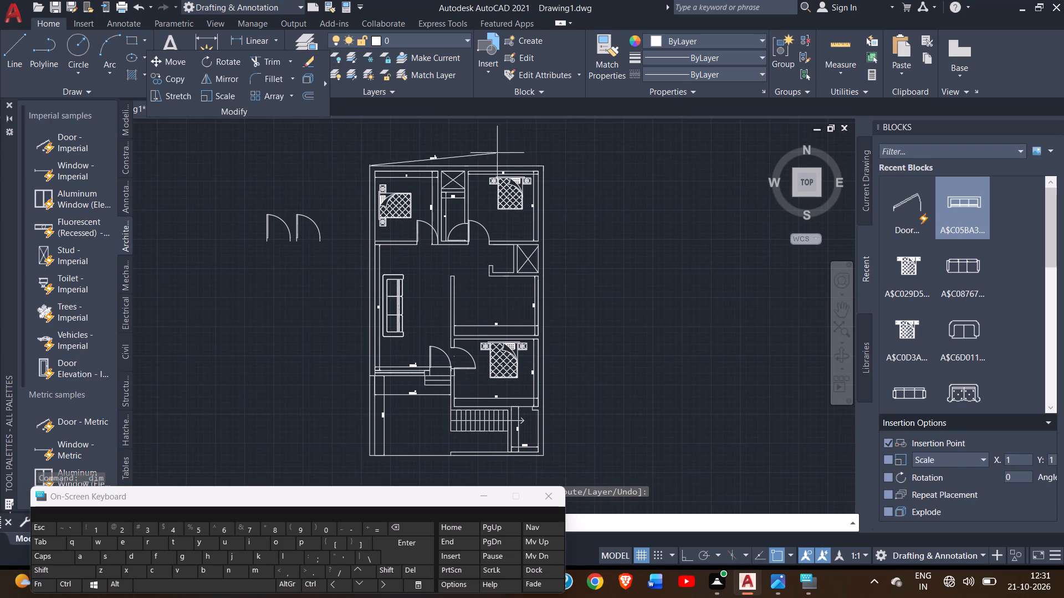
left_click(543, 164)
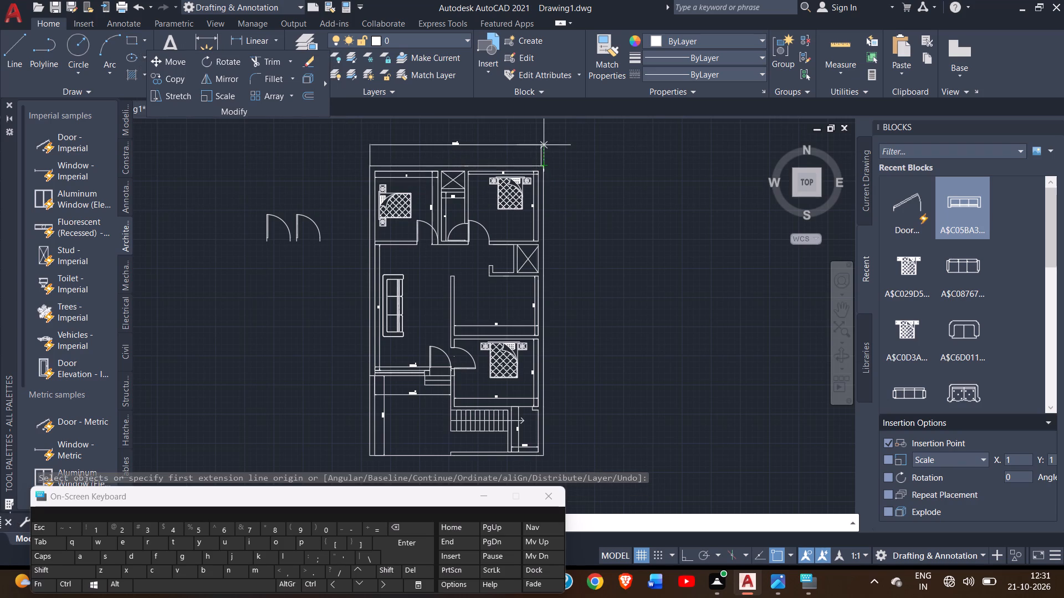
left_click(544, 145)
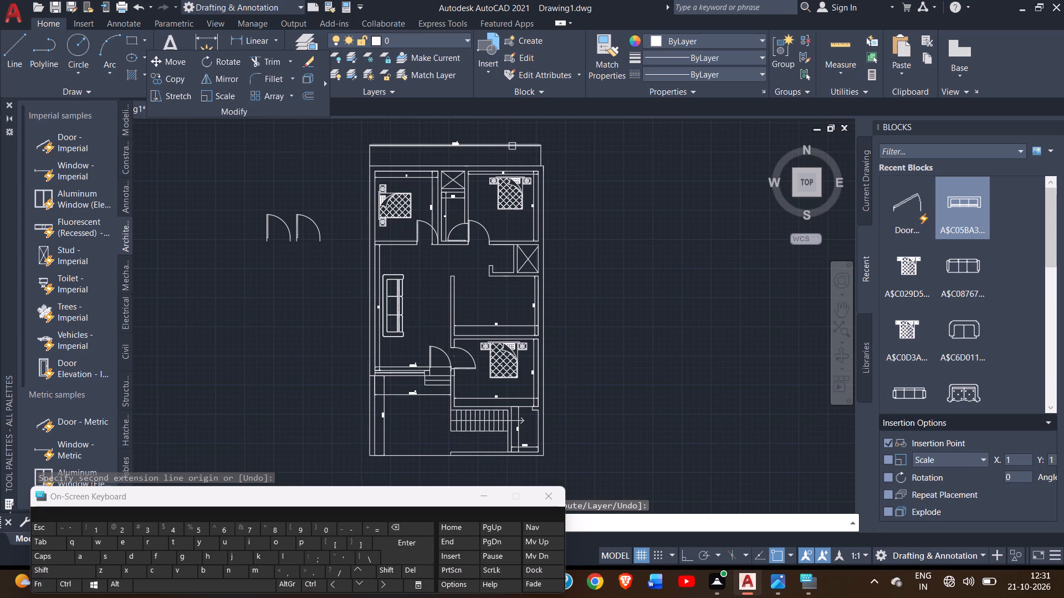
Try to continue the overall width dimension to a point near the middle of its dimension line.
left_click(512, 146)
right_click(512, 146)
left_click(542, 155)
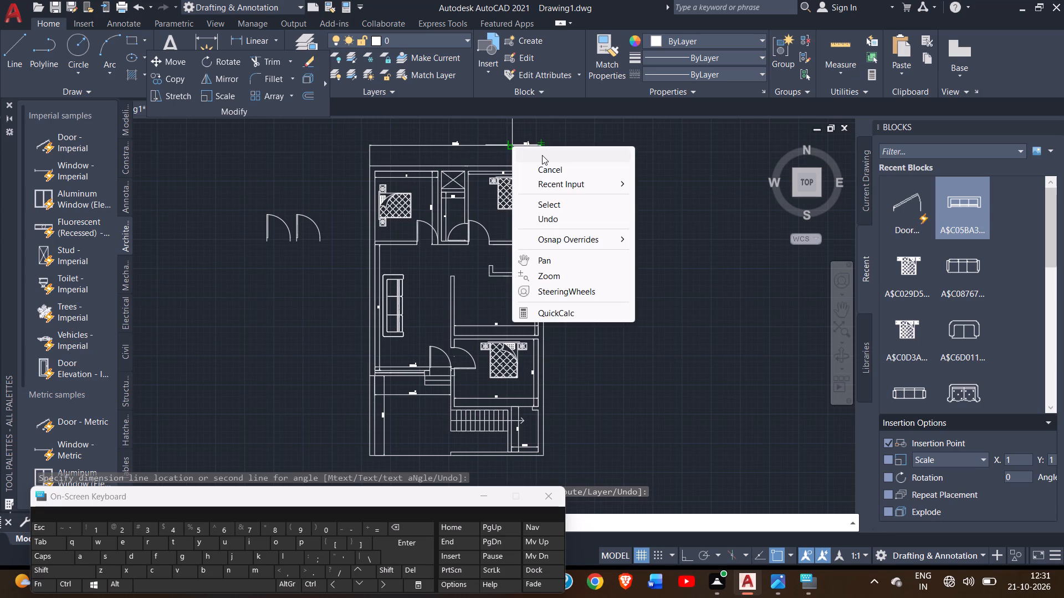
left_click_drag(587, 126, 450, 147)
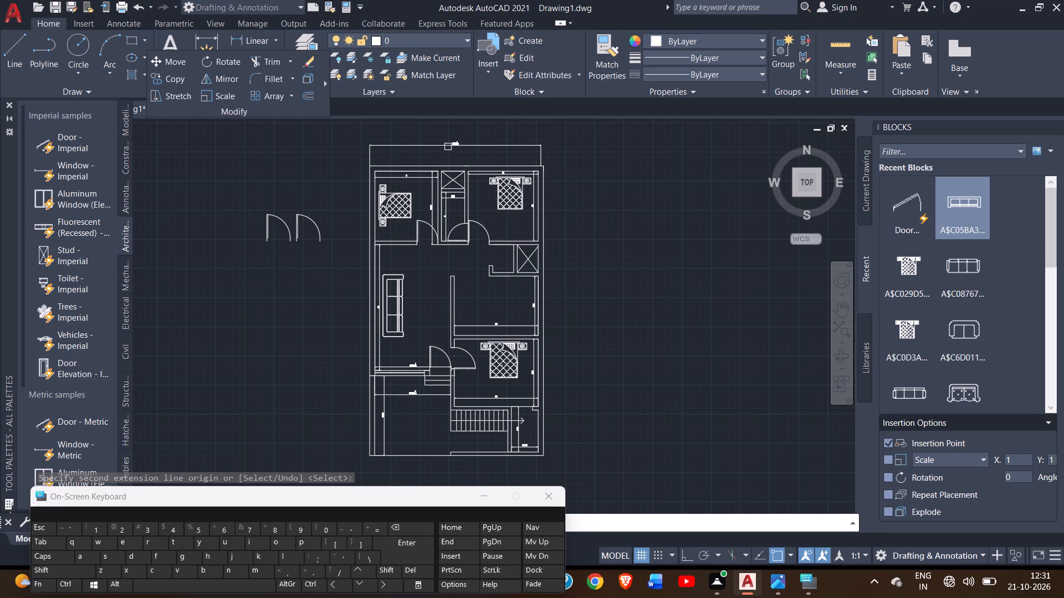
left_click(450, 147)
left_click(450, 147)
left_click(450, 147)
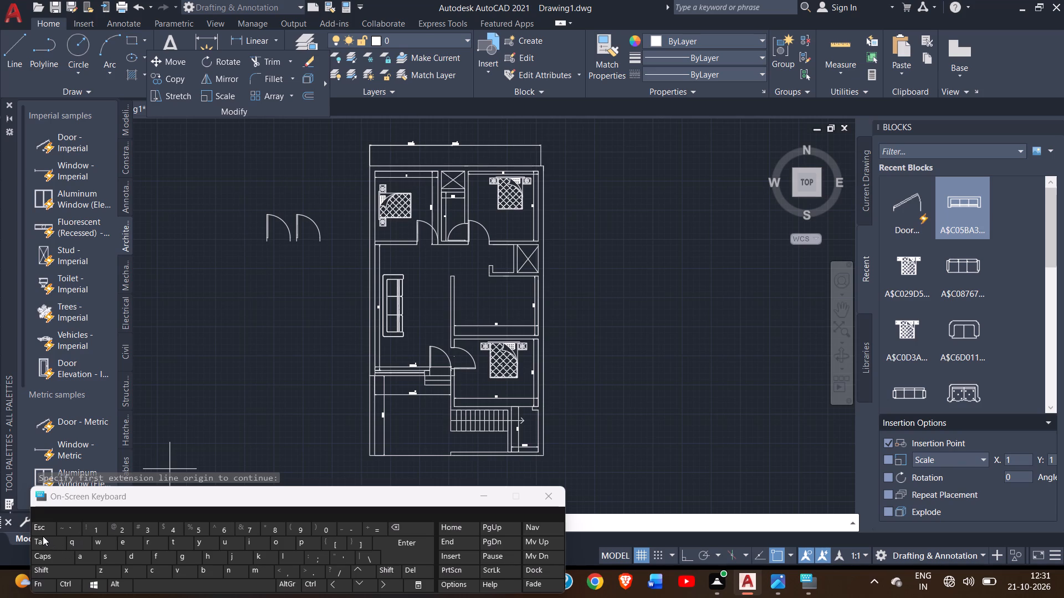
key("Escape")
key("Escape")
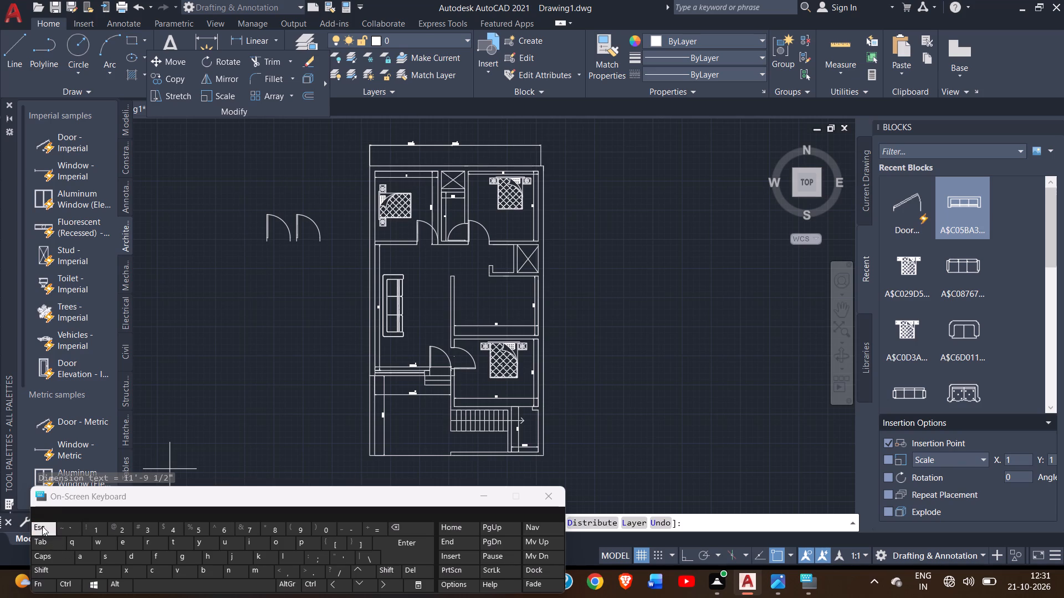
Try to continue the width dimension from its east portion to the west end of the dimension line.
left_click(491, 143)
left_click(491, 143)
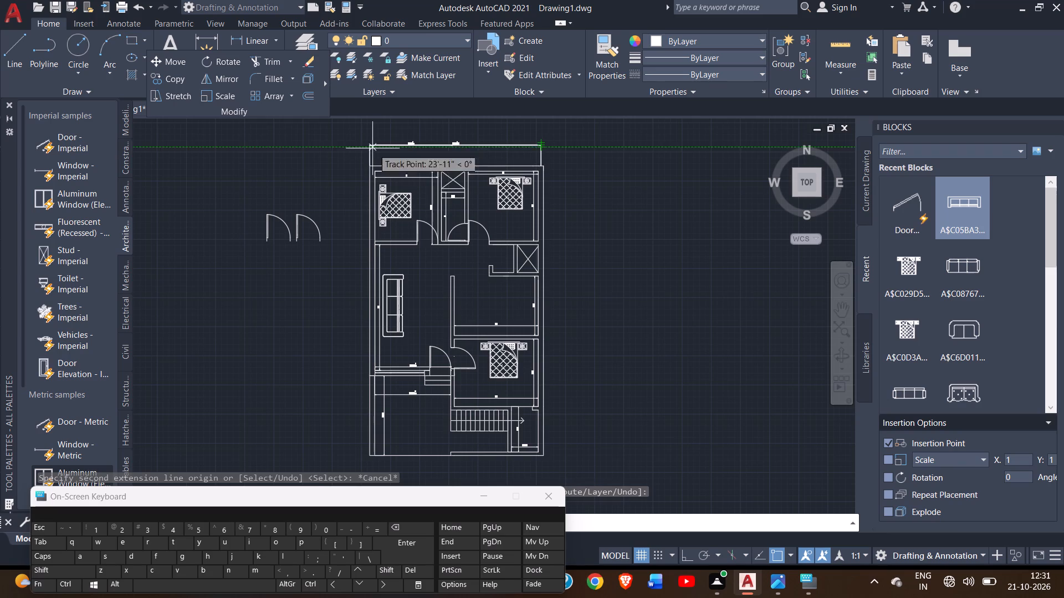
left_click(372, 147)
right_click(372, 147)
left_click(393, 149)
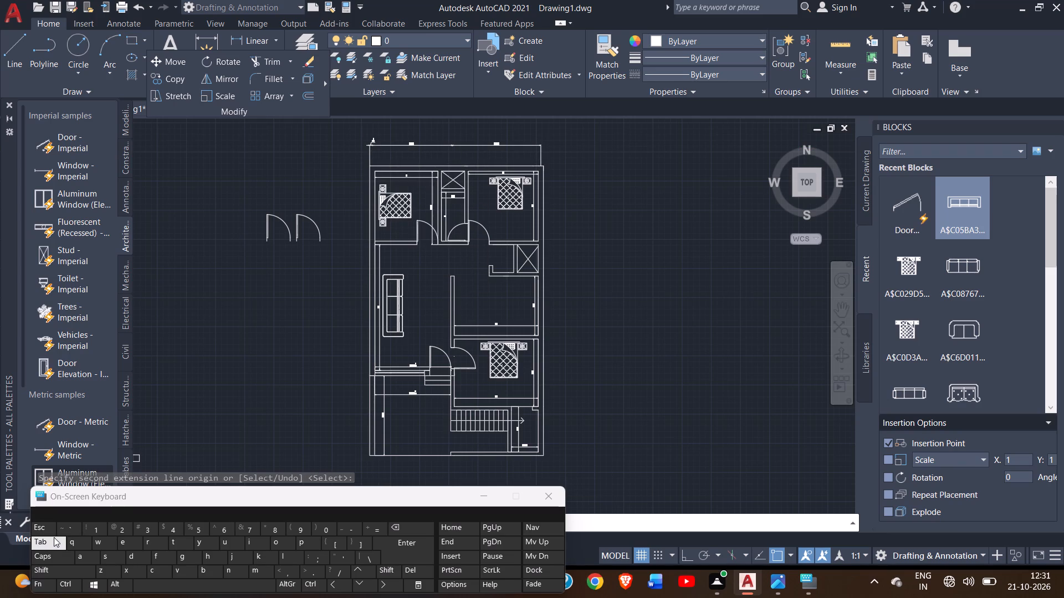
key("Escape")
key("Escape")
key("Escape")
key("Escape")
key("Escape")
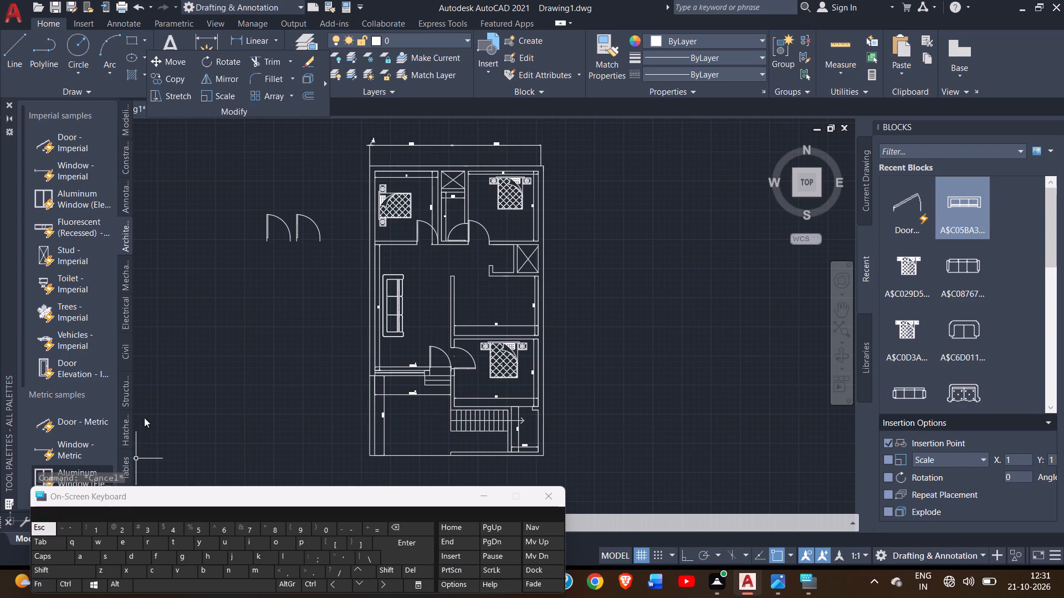
Erase the split overall width dimensions above the north wall, including the leftover short dimension at the northwest corner.
left_click(377, 146)
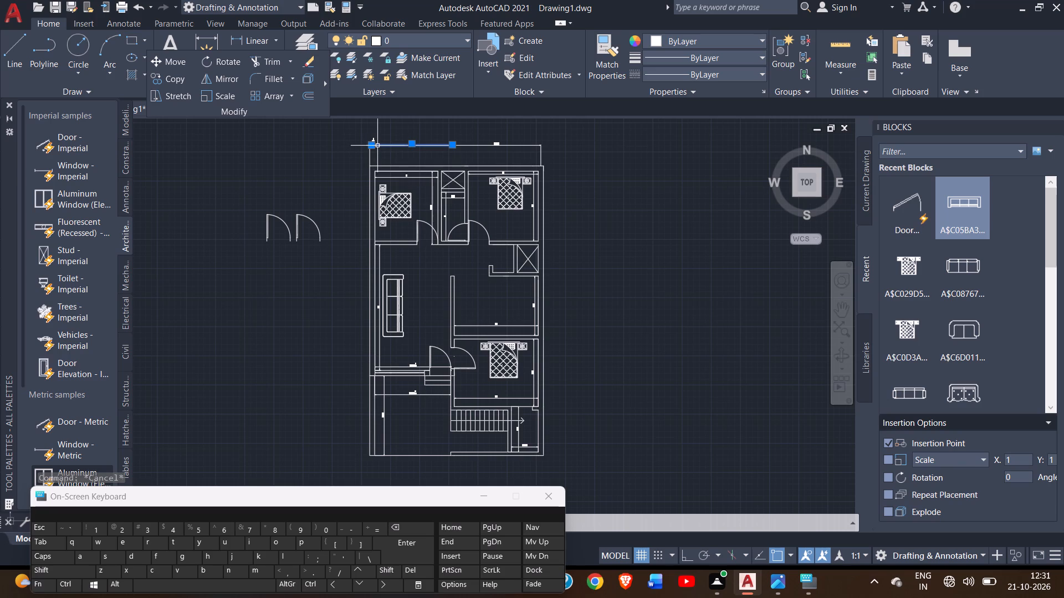
key("Delete")
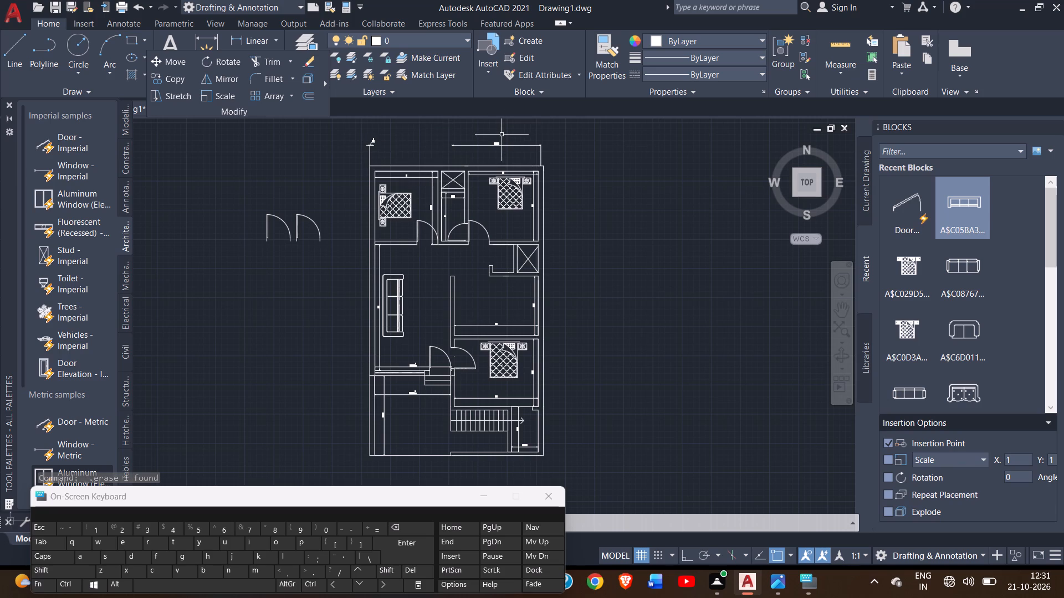
left_click(496, 142)
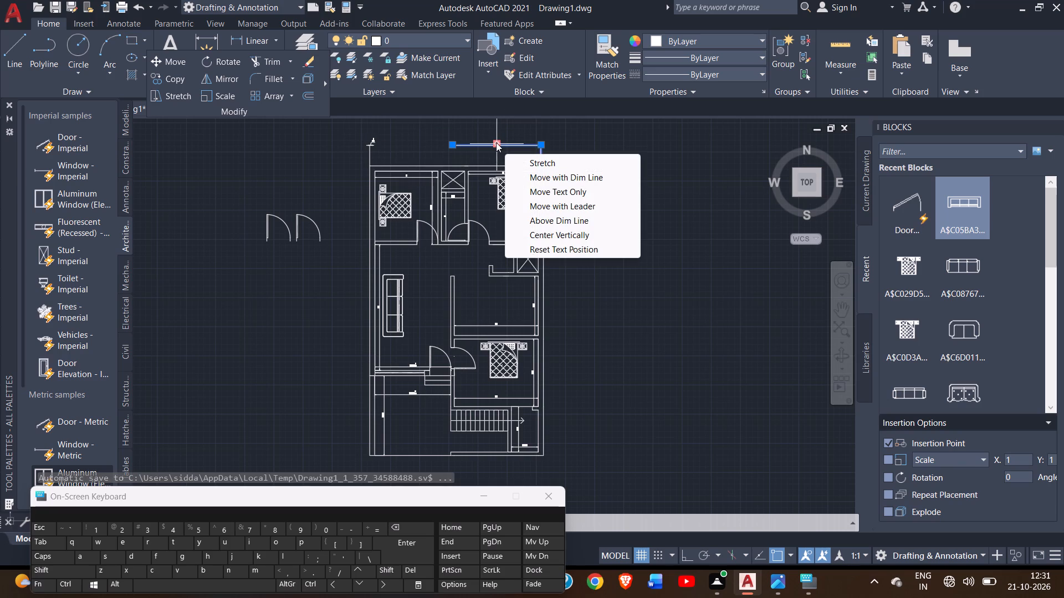
key("Delete")
key("BackSpace")
key("Delete")
left_click(503, 153)
key("Delete")
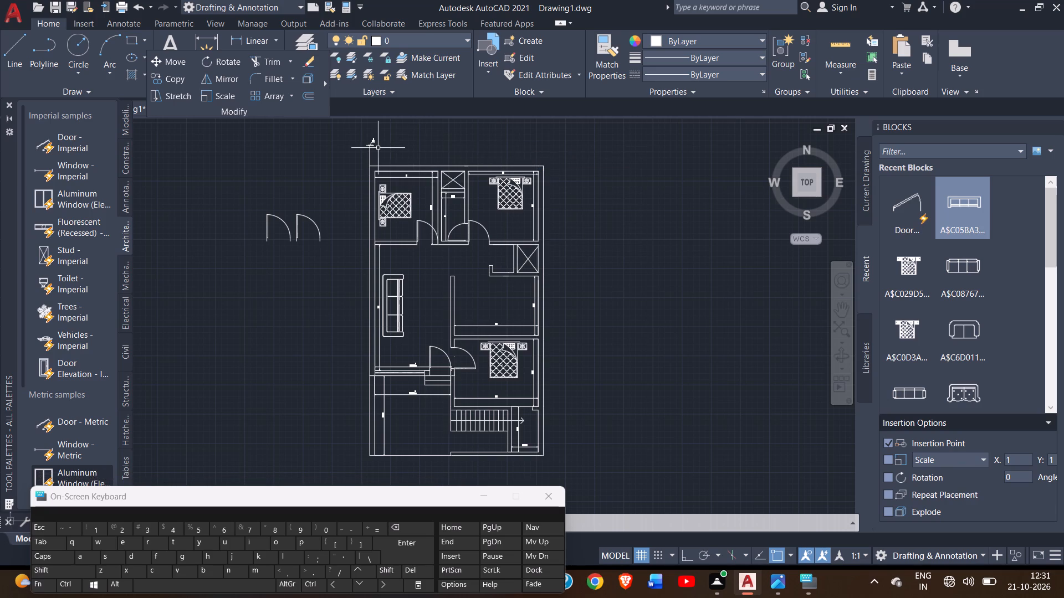
scroll(378, 148, "up", 2, "ctrl")
left_click_drag(396, 148, 293, 183)
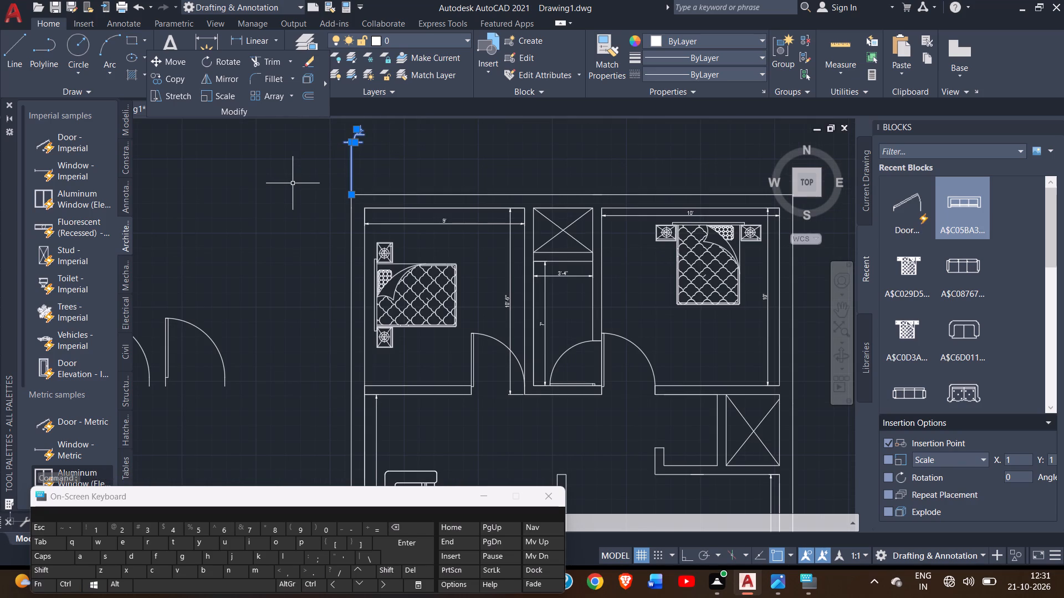
key("Delete")
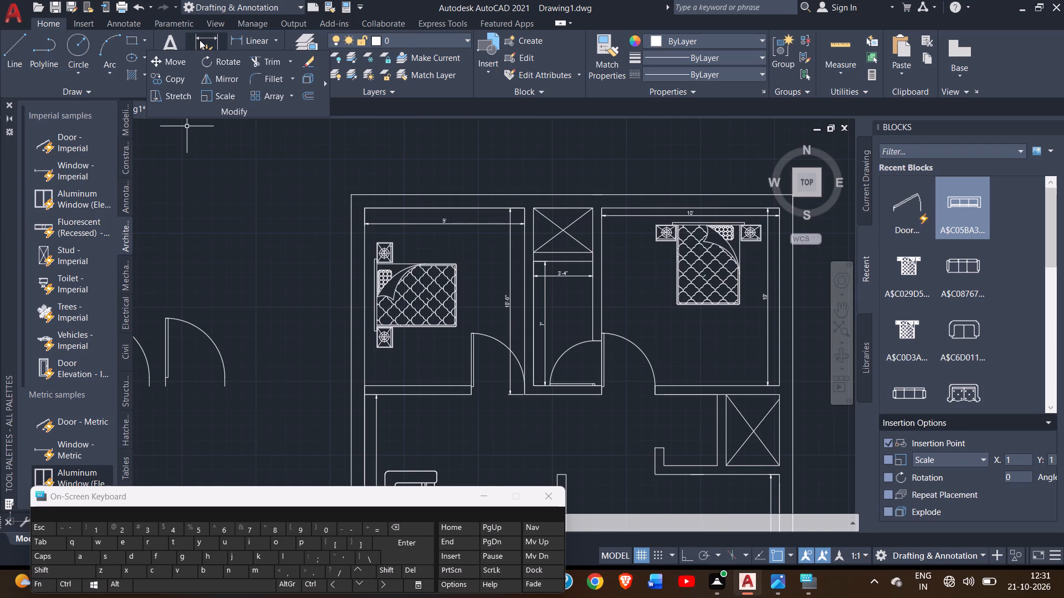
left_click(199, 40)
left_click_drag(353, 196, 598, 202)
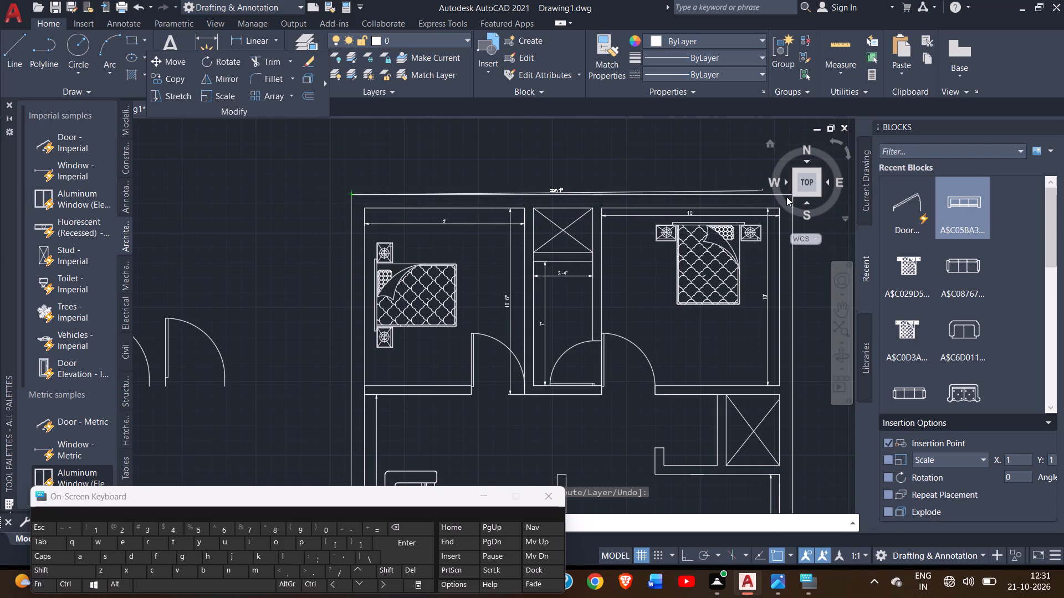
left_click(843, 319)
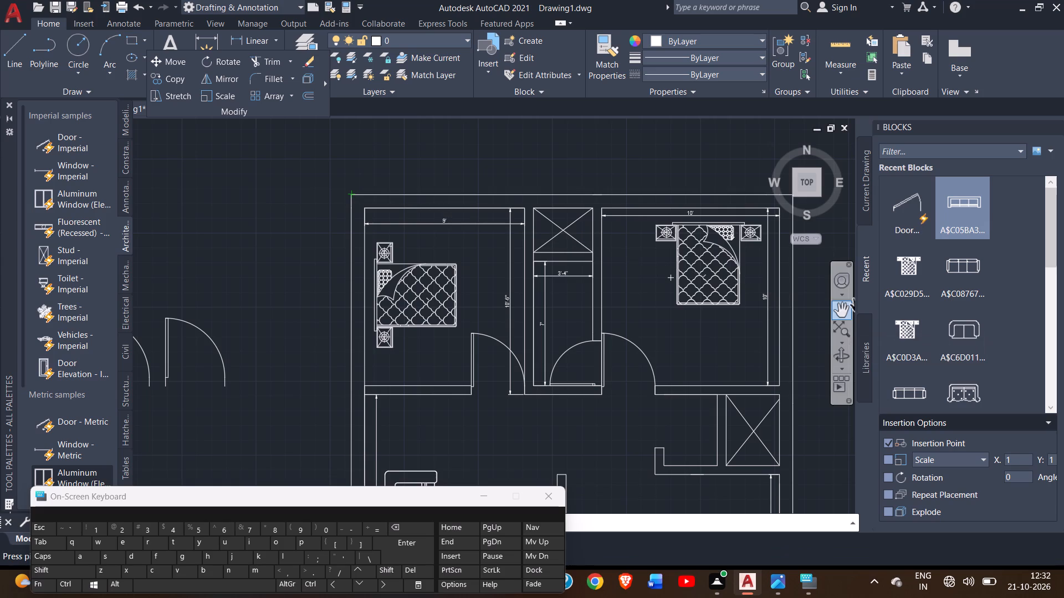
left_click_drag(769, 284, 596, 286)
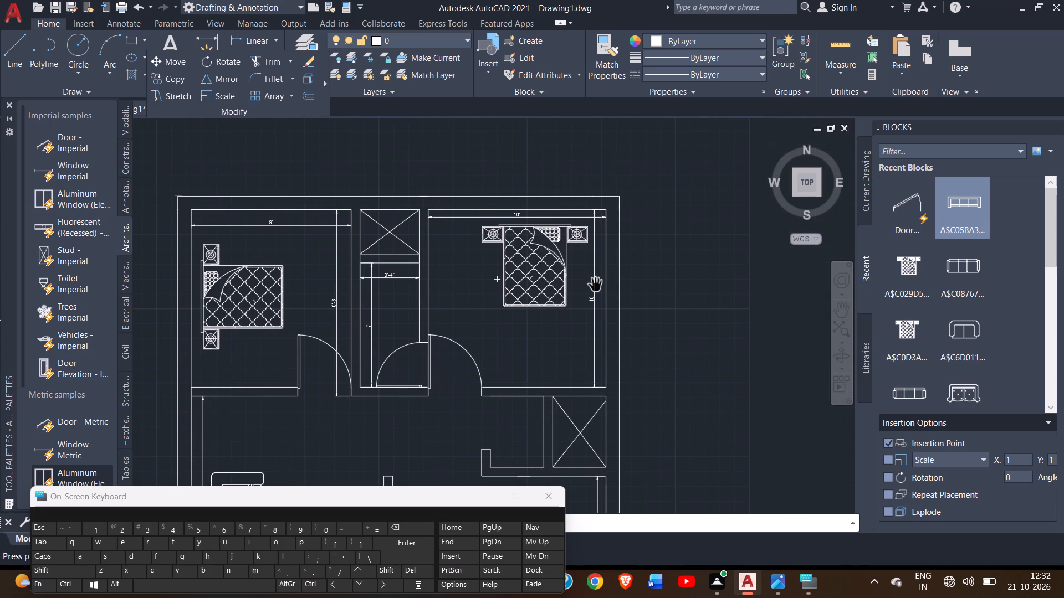
Draw a line along the outer north wall from the plan's northwest corner to its northeast corner.
left_click(12, 51)
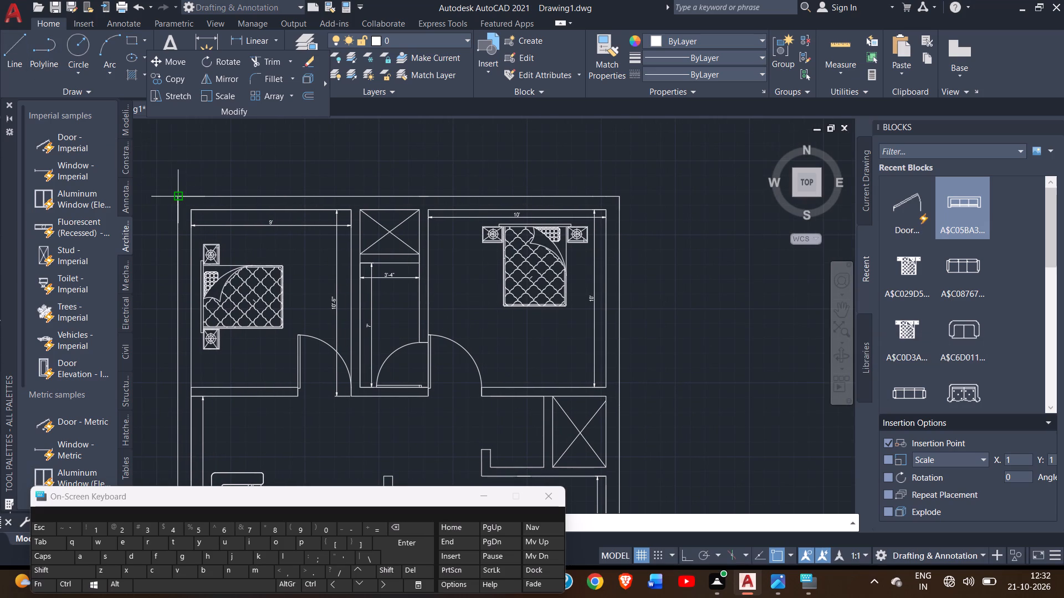
left_click_drag(177, 197, 482, 205)
left_click_drag(620, 198, 620, 181)
right_click(620, 181)
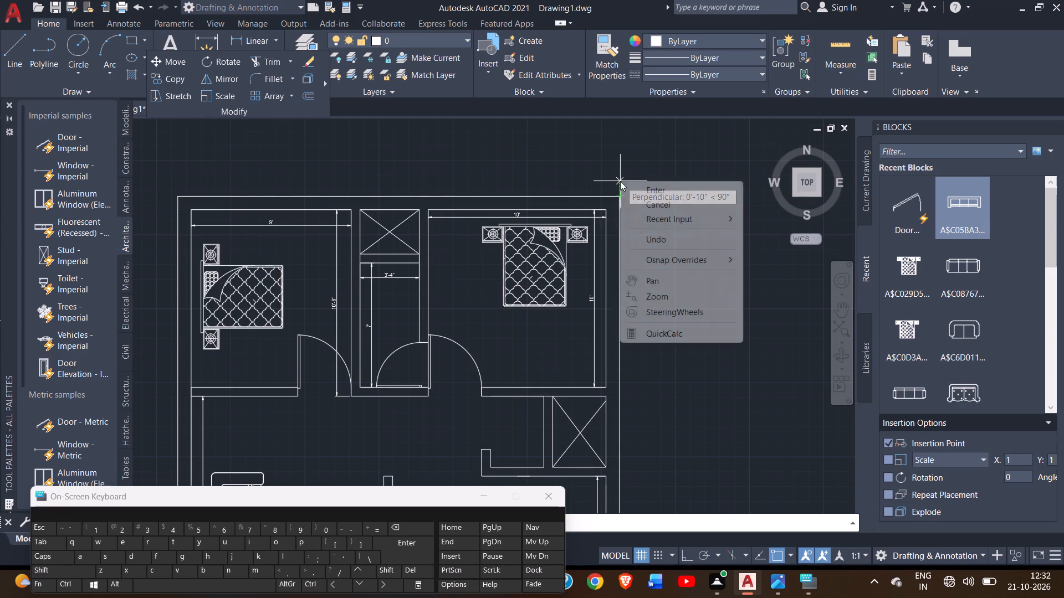
left_click(641, 196)
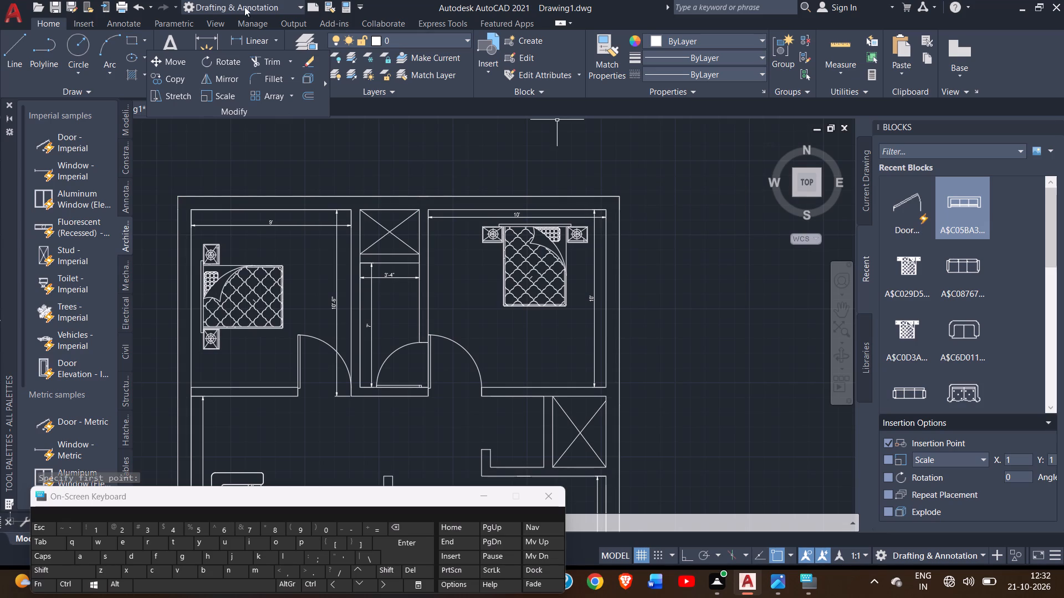
Dimension the plan's overall width between the outer northwest and northeast corners, placing the dimension line just above the north wall.
left_click(214, 38)
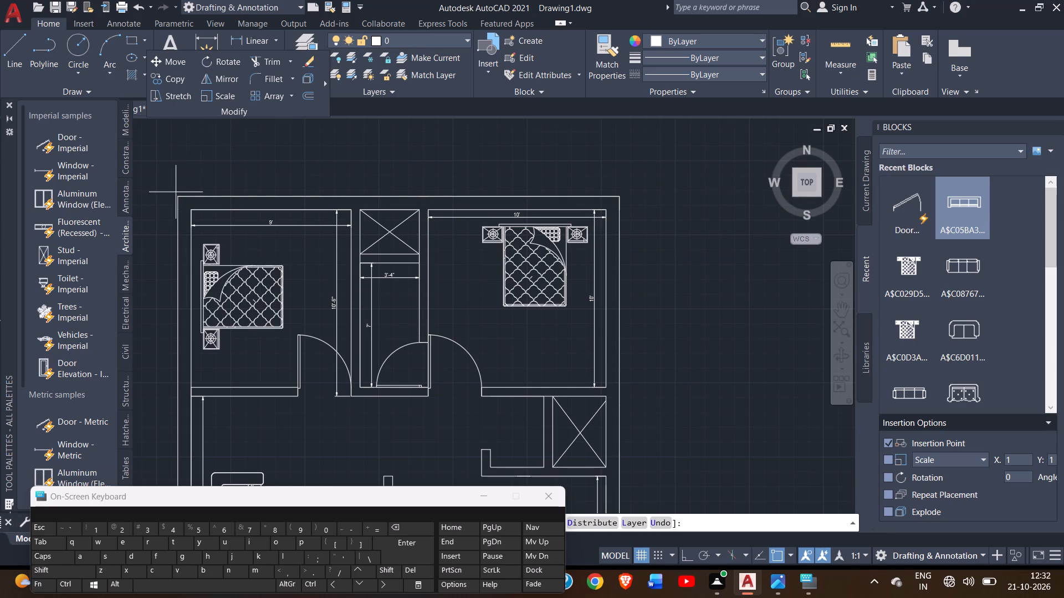
left_click_drag(178, 197, 380, 202)
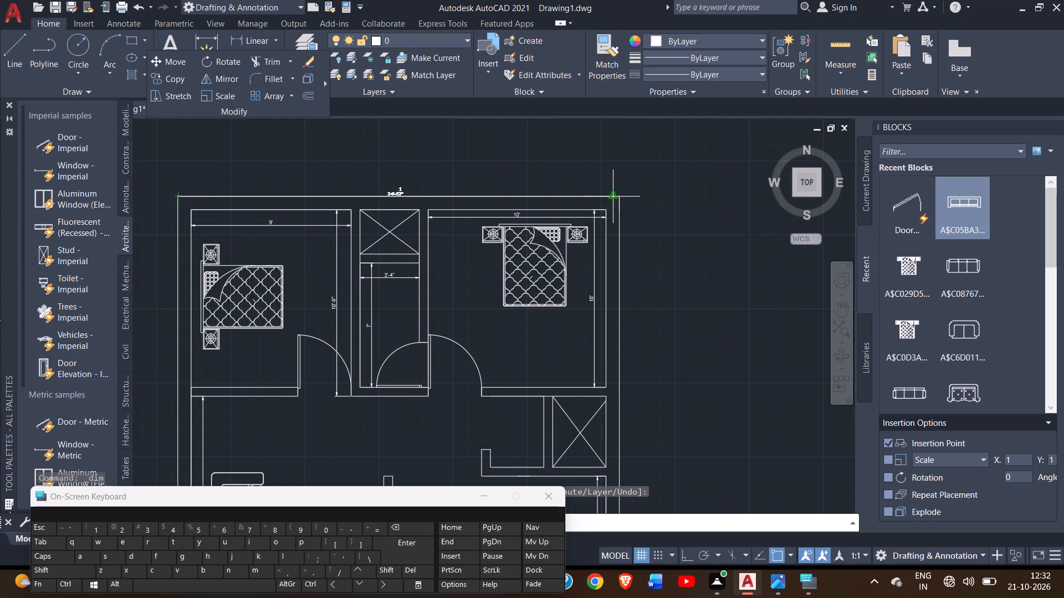
left_click_drag(618, 197, 616, 179)
left_click(616, 179)
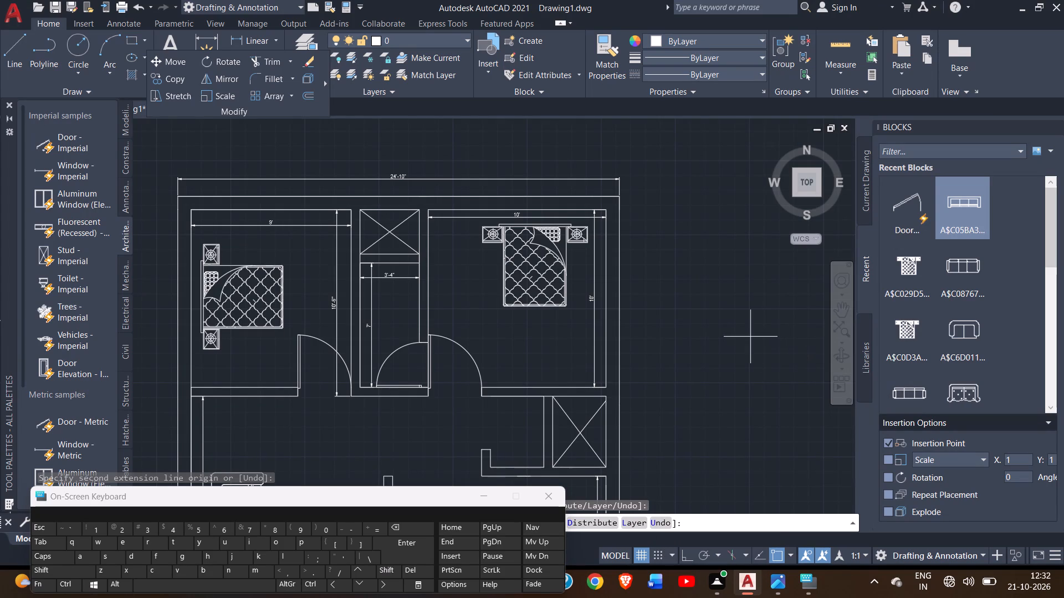
Draw a line along the outer east wall from the plan's northeast corner to its southeast corner.
left_click(17, 44)
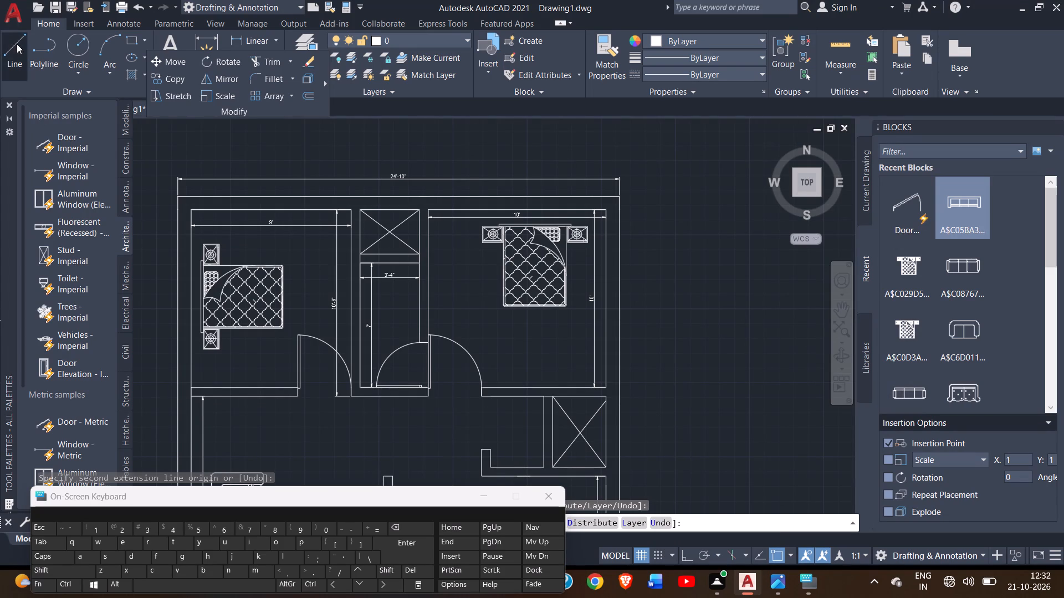
left_click(618, 194)
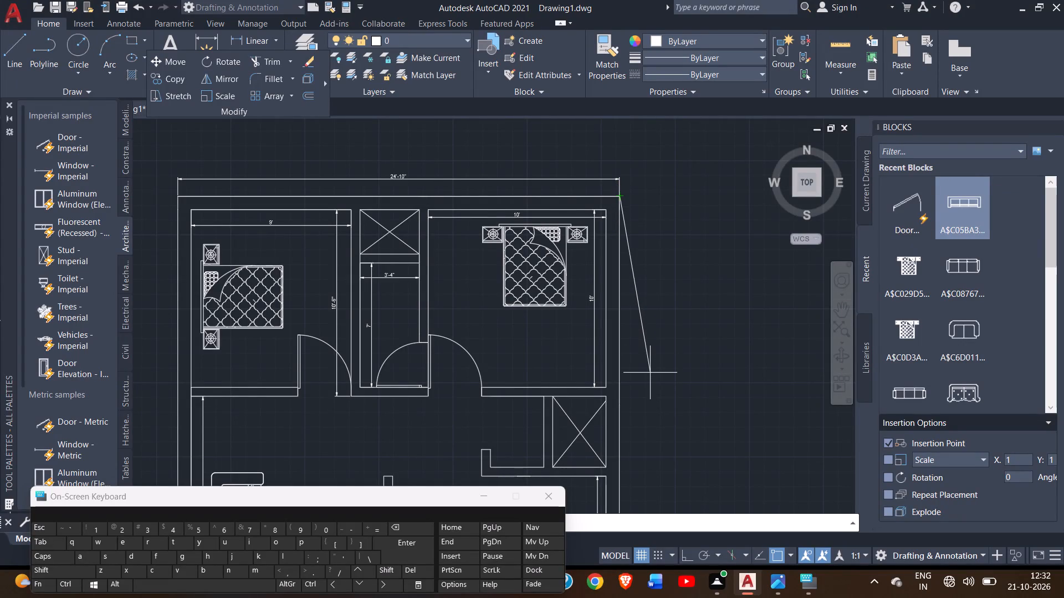
scroll(650, 373, "down", 4, "ctrl")
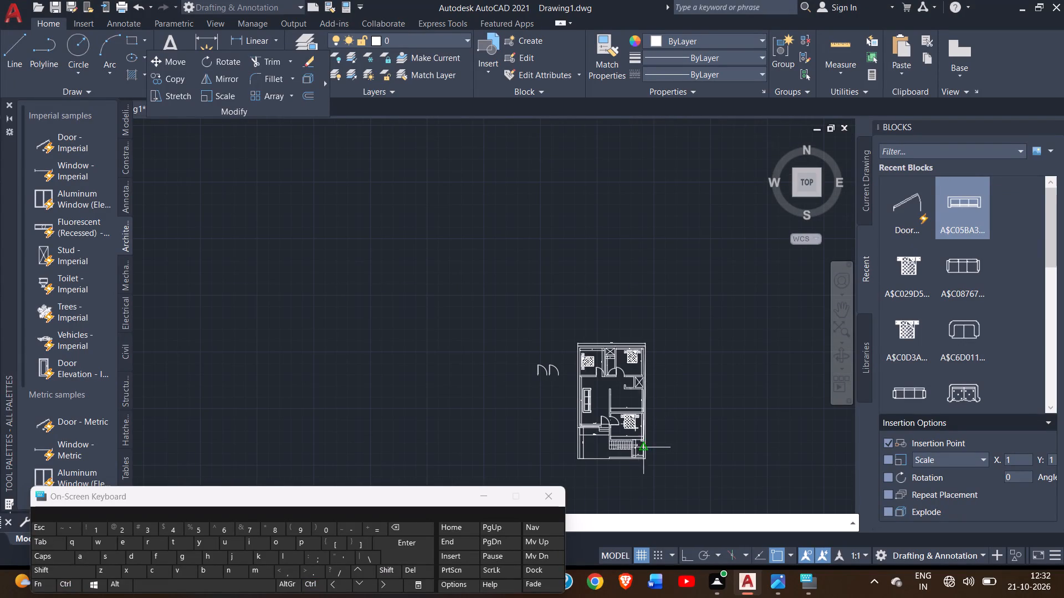
scroll(650, 469, "up", 4, "ctrl")
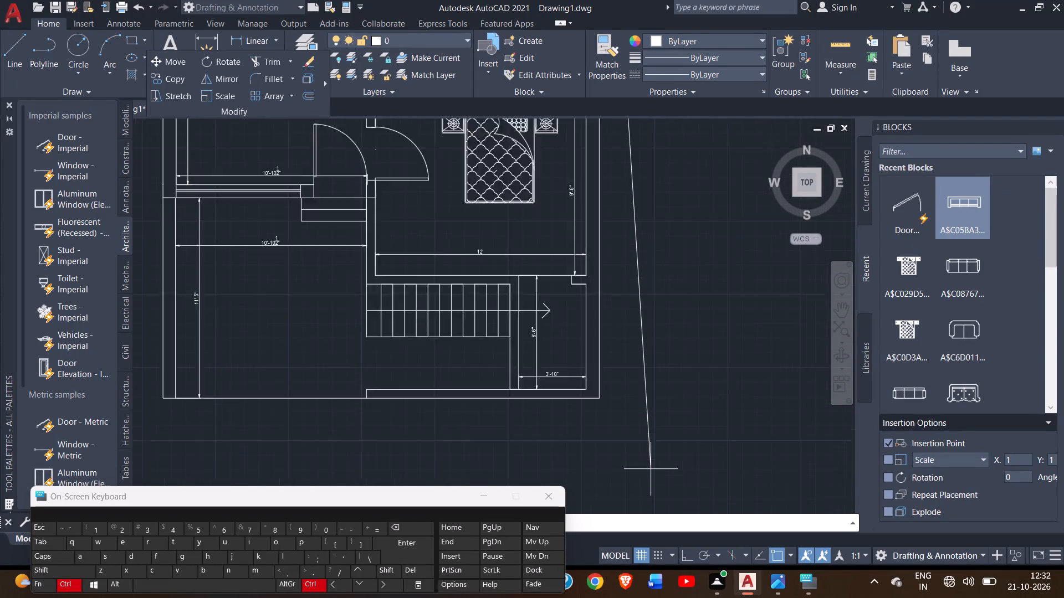
scroll(651, 469, "up", 2, "ctrl")
left_click_drag(516, 287, 567, 282)
right_click(567, 282)
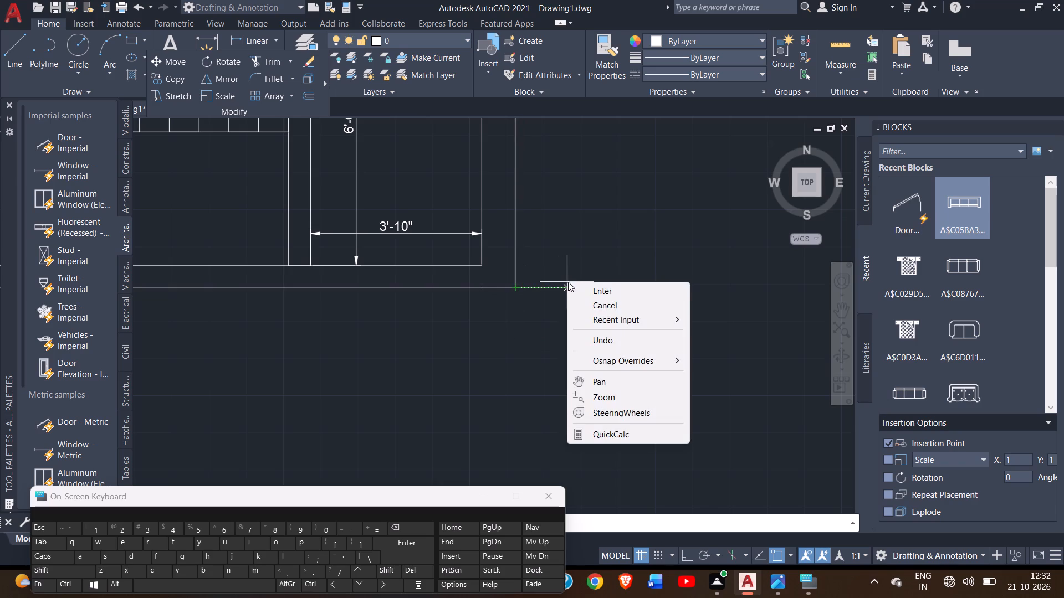
left_click(586, 286)
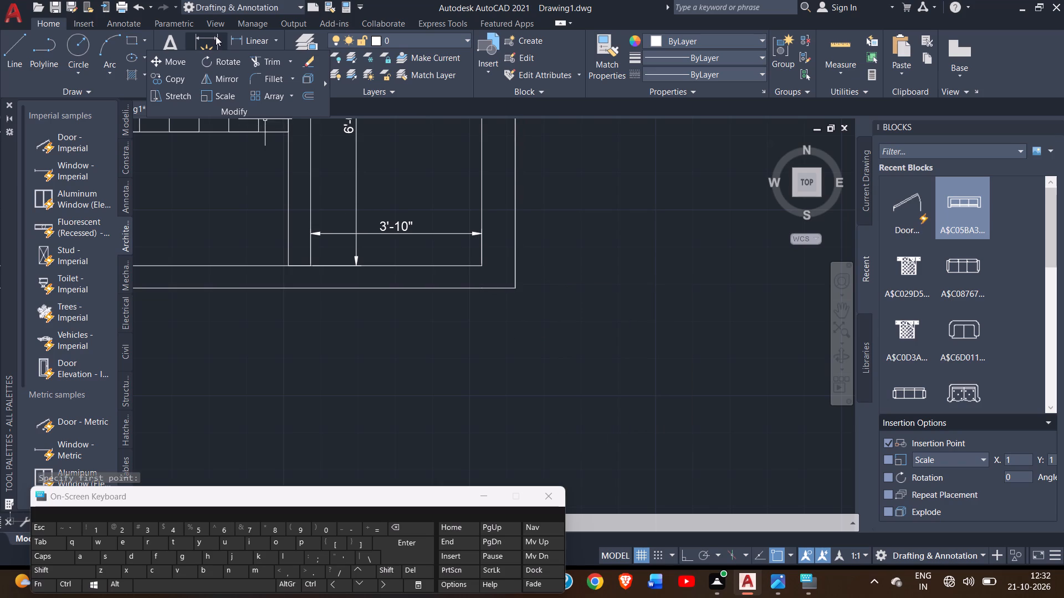
Dimension the plan's overall length from the outer southeast corner to the northeast corner, placing the dimension line just outside the east wall.
left_click(216, 36)
left_click(519, 287)
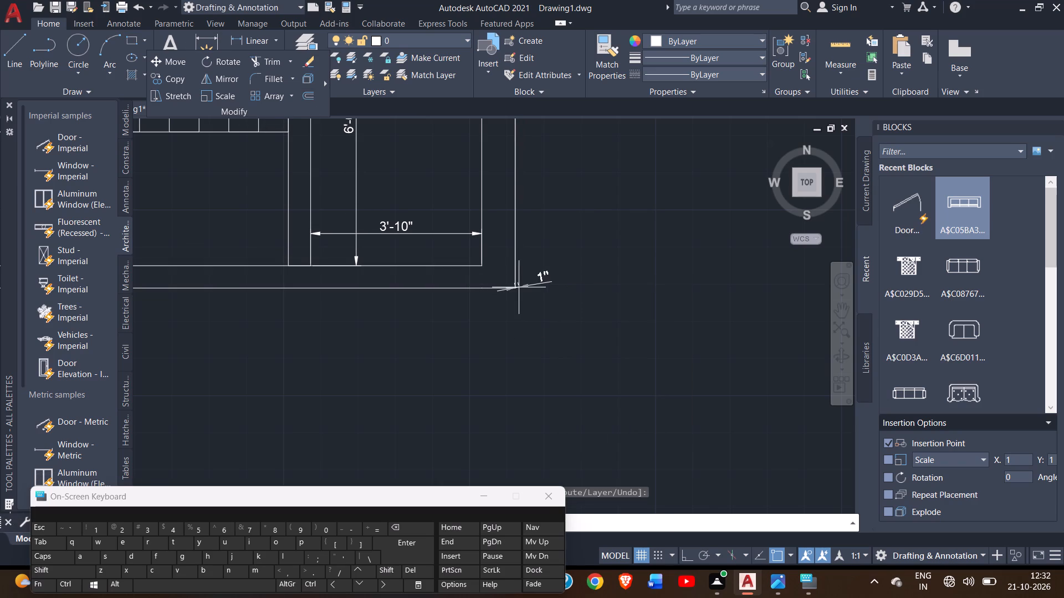
scroll(521, 235, "down", 3, "ctrl")
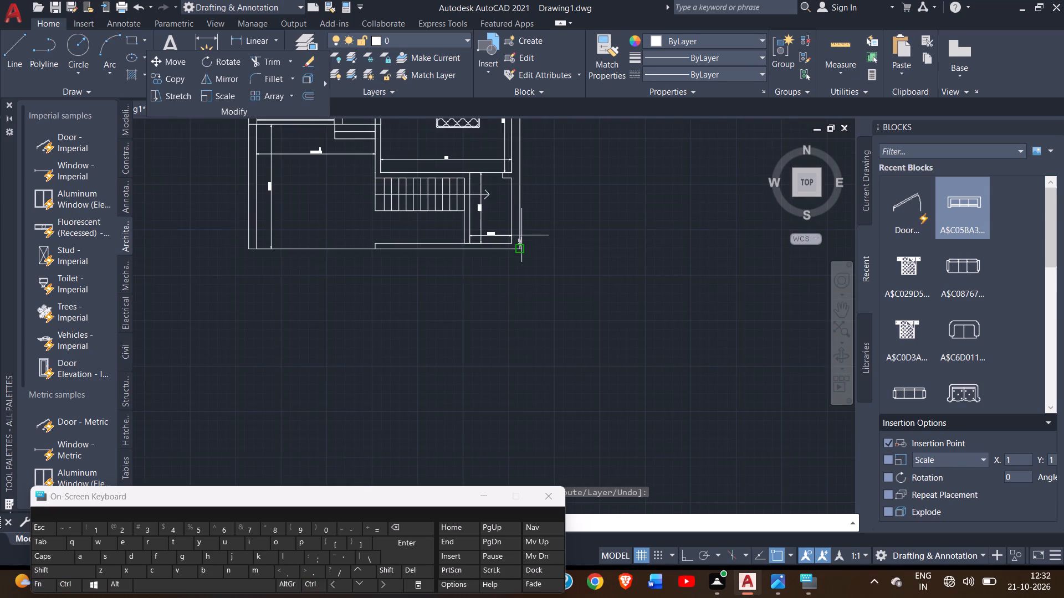
scroll(521, 235, "down", 4, "ctrl")
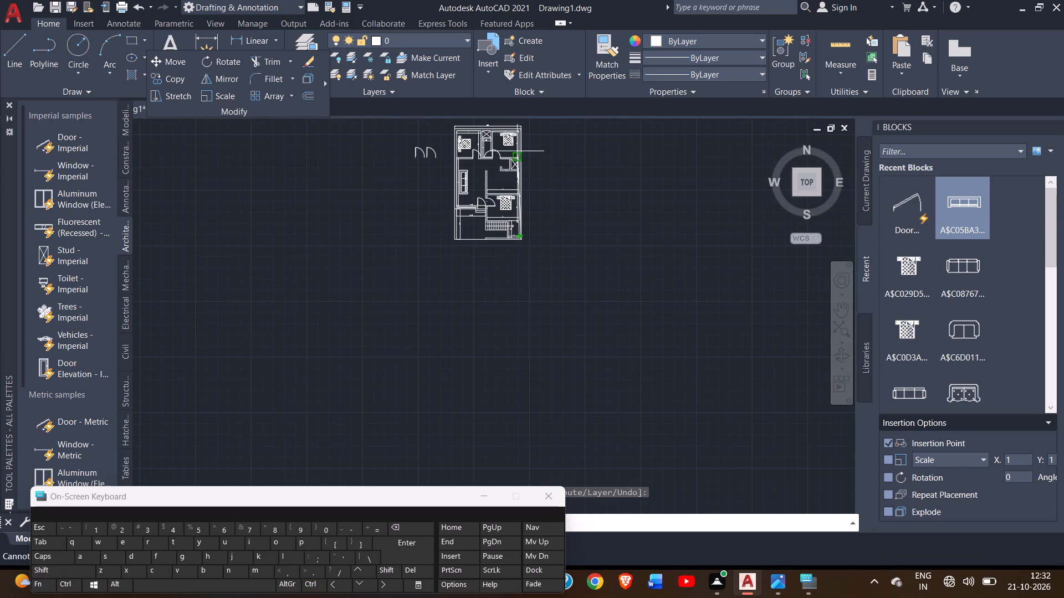
scroll(518, 123, "up", 4, "ctrl")
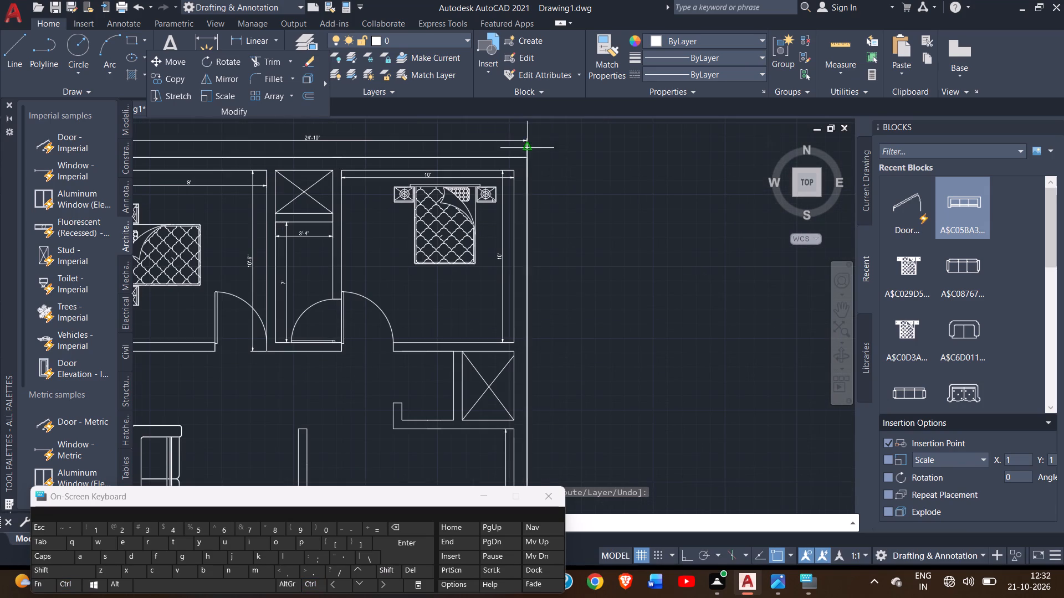
left_click(526, 158)
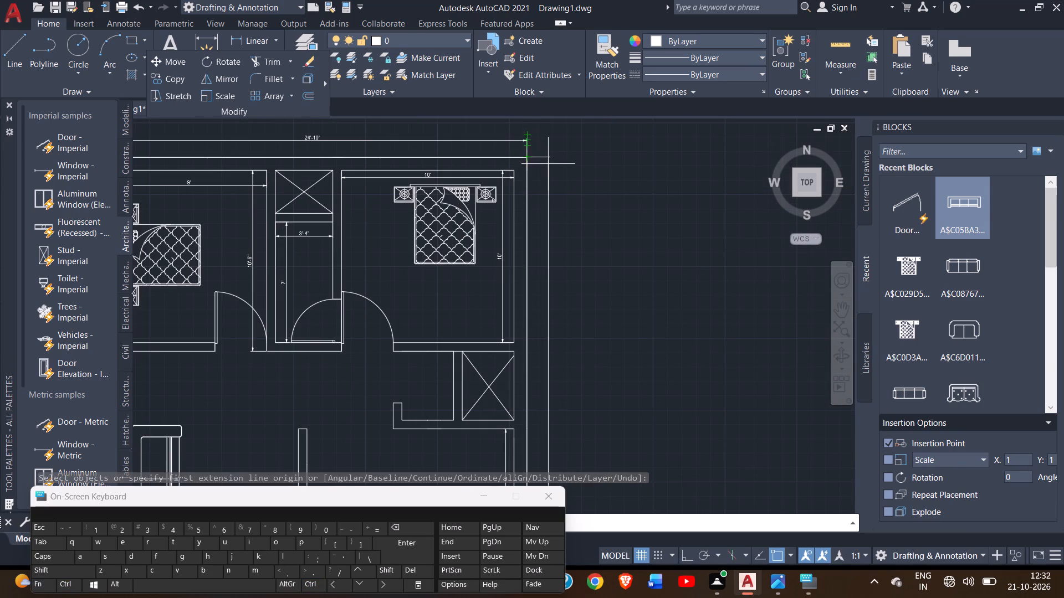
left_click(549, 164)
right_click(561, 172)
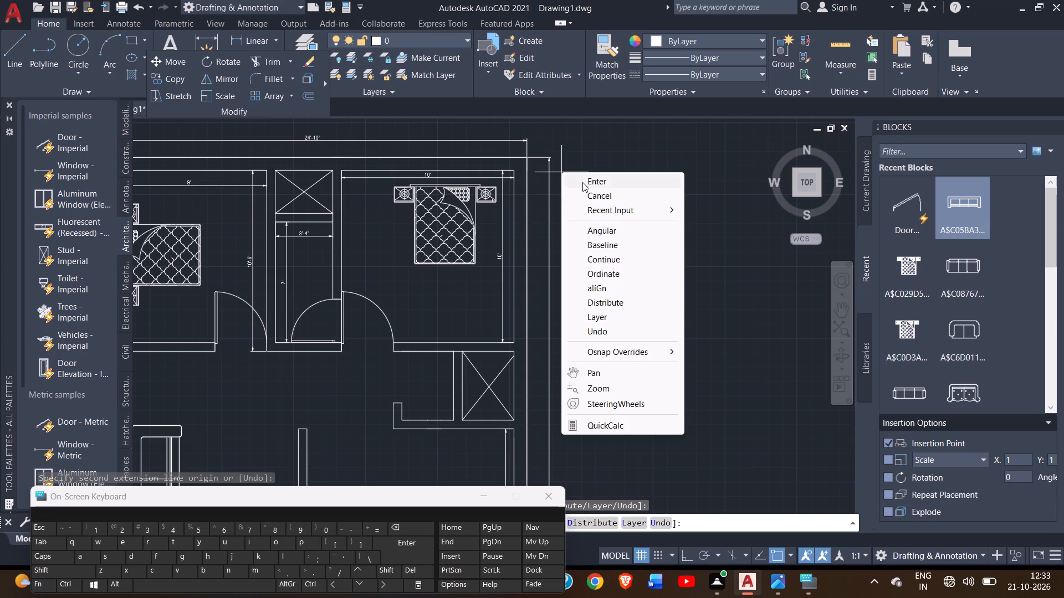
left_click(584, 182)
Examine the overall length dimension beside the east wall, the northeast corner and the complete floor plan.
scroll(584, 182, "down", 2, "ctrl")
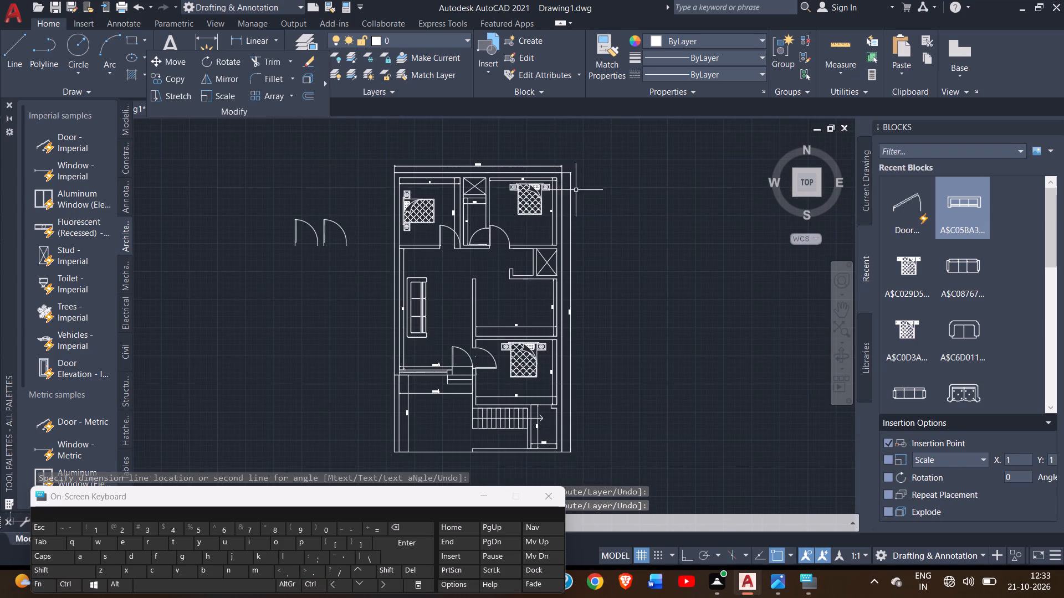
scroll(566, 328, "up", 3, "ctrl")
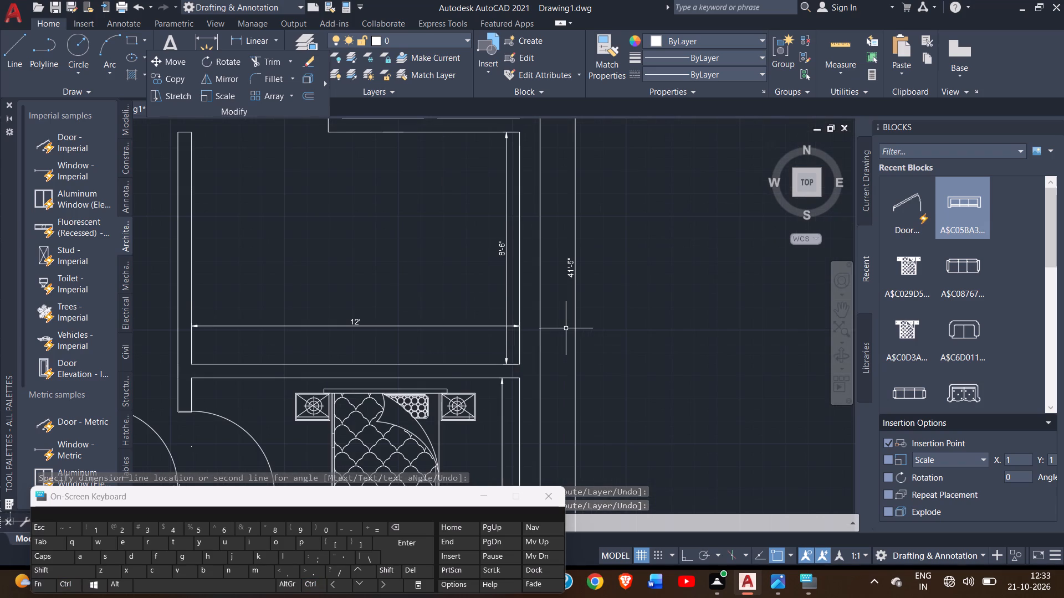
scroll(566, 328, "down", 3, "ctrl")
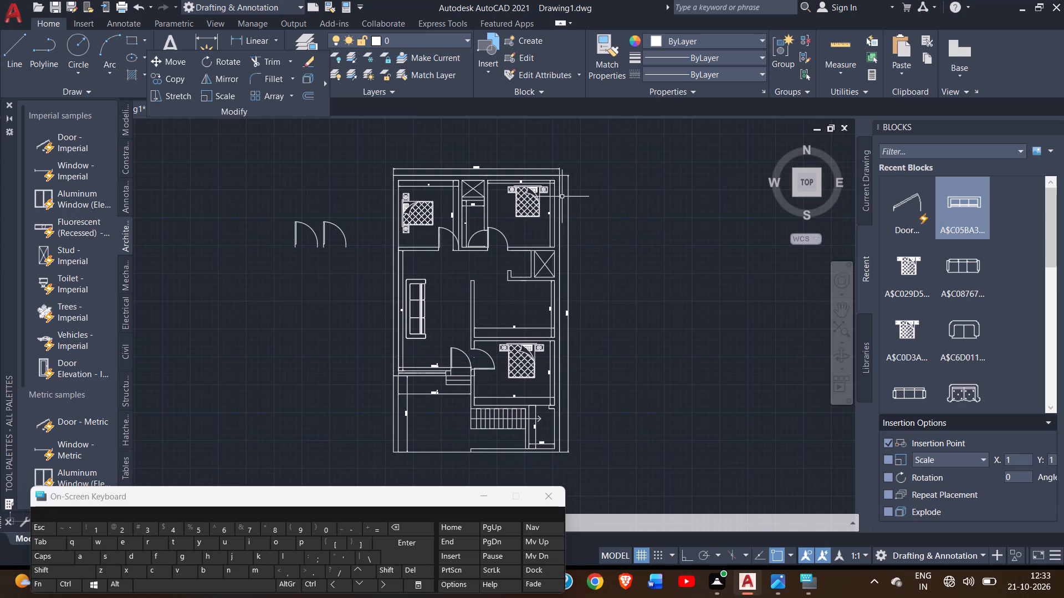
scroll(562, 195, "up", 2, "ctrl")
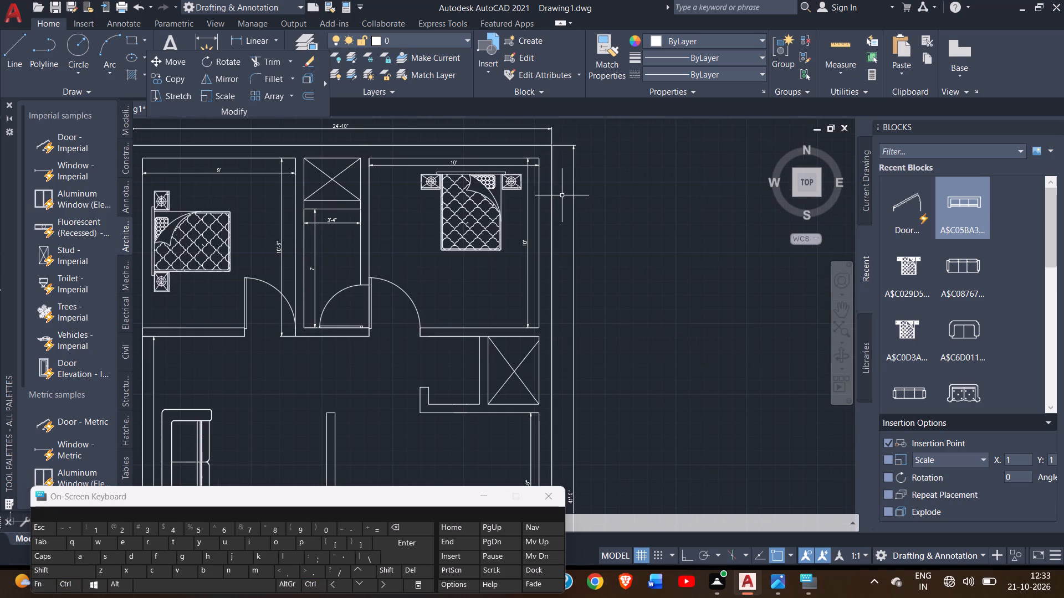
scroll(538, 206, "down", 1, "ctrl")
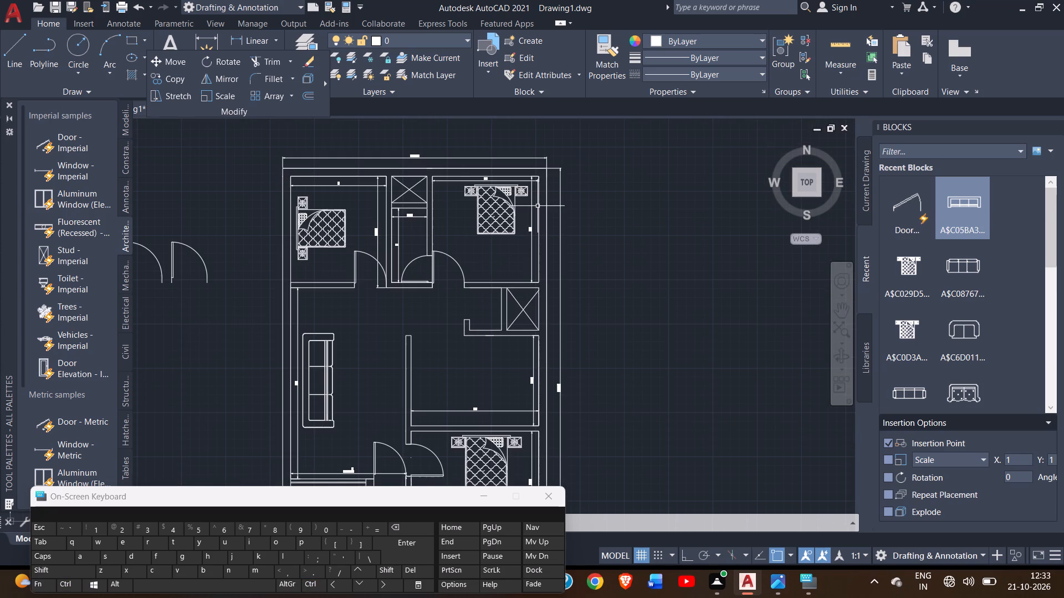
scroll(538, 206, "down", 1, "ctrl")
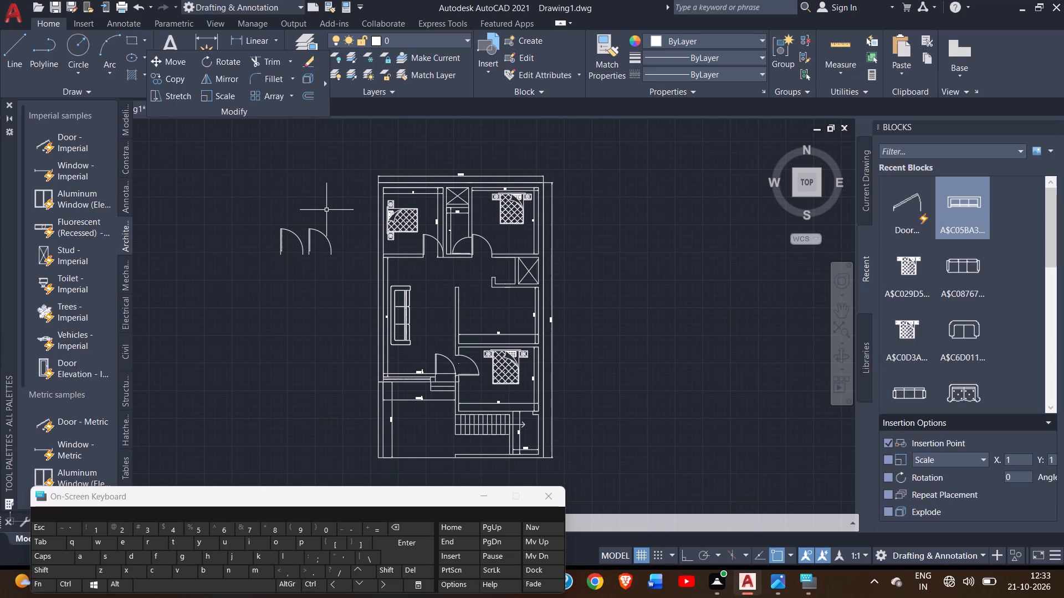
scroll(323, 257, "up", 2, "ctrl")
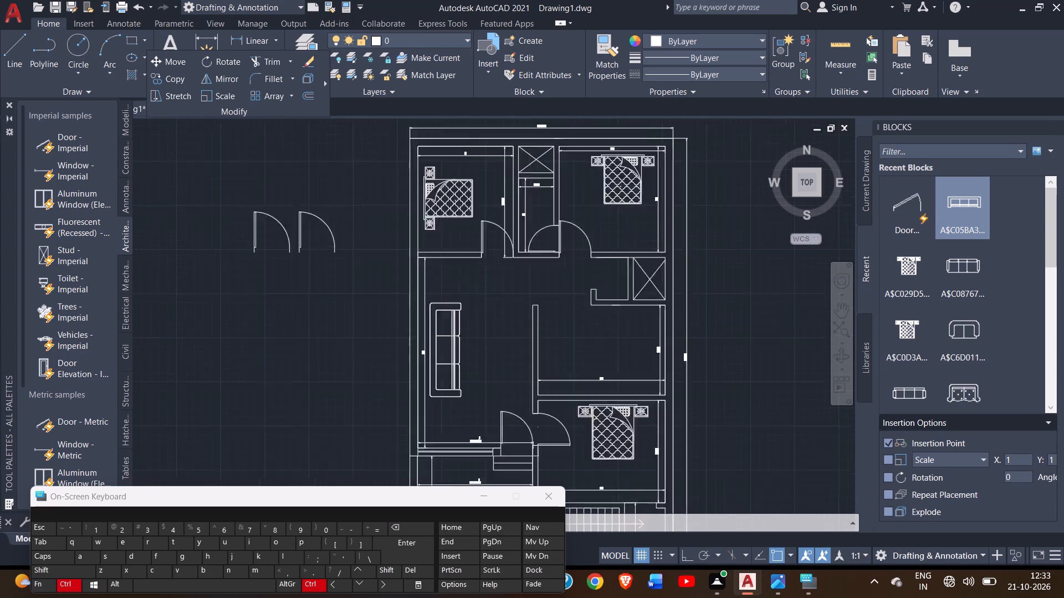
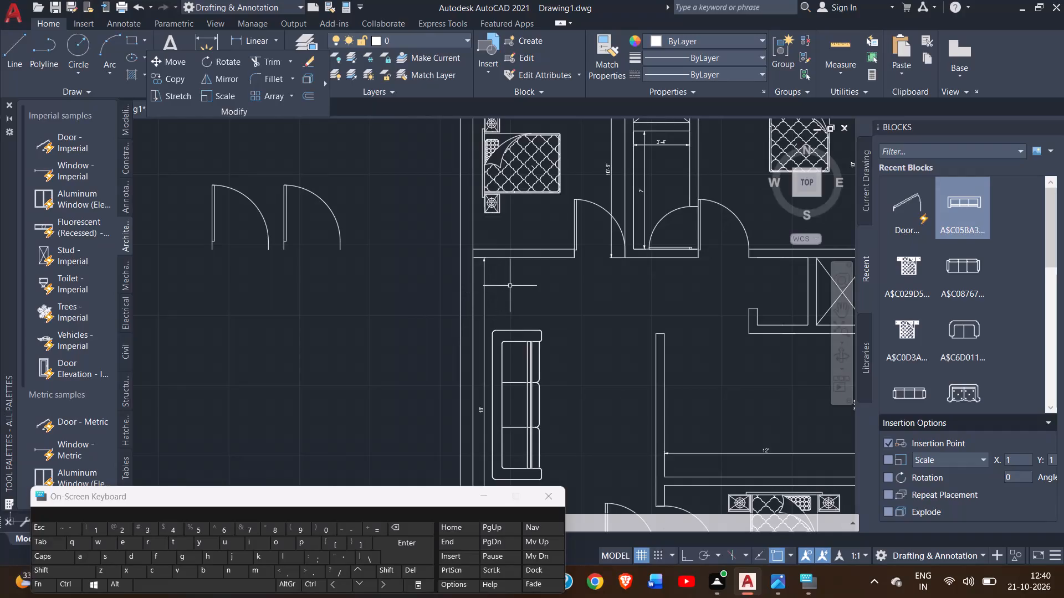
Place a single-line text label in the northwest bedroom, just south of the bed, with 6" height and 0 rotation.
scroll(510, 286, "down", 2, "ctrl")
scroll(510, 286, "up", 3, "ctrl")
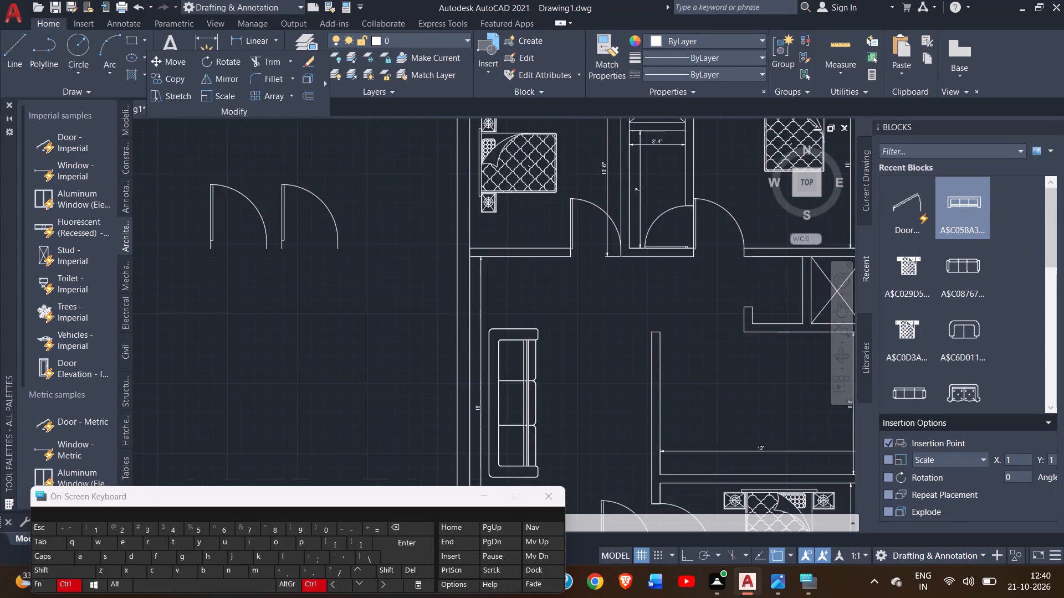
scroll(510, 286, "down", 2, "ctrl")
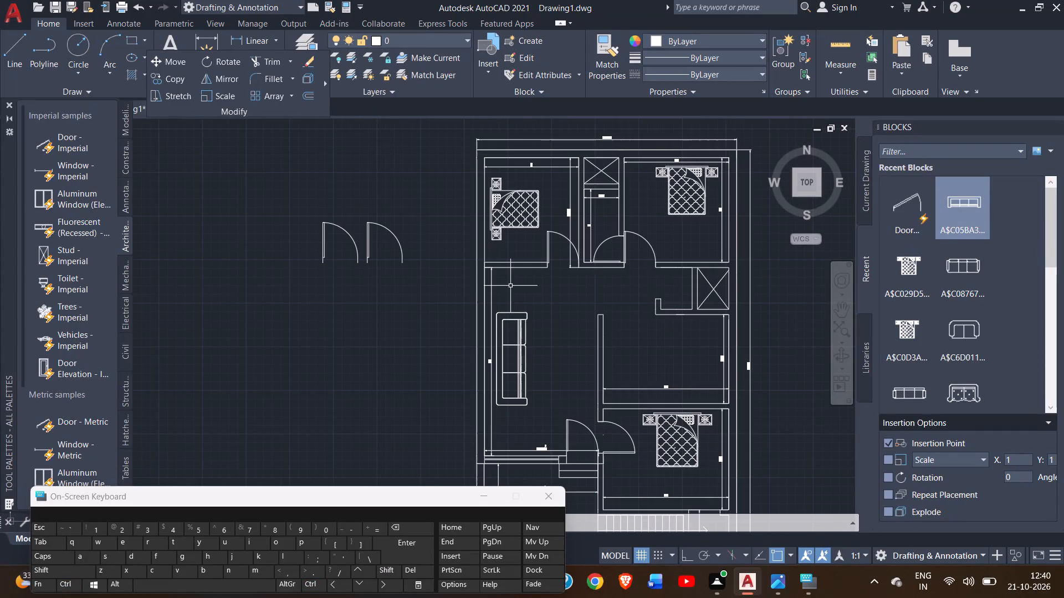
type("te")
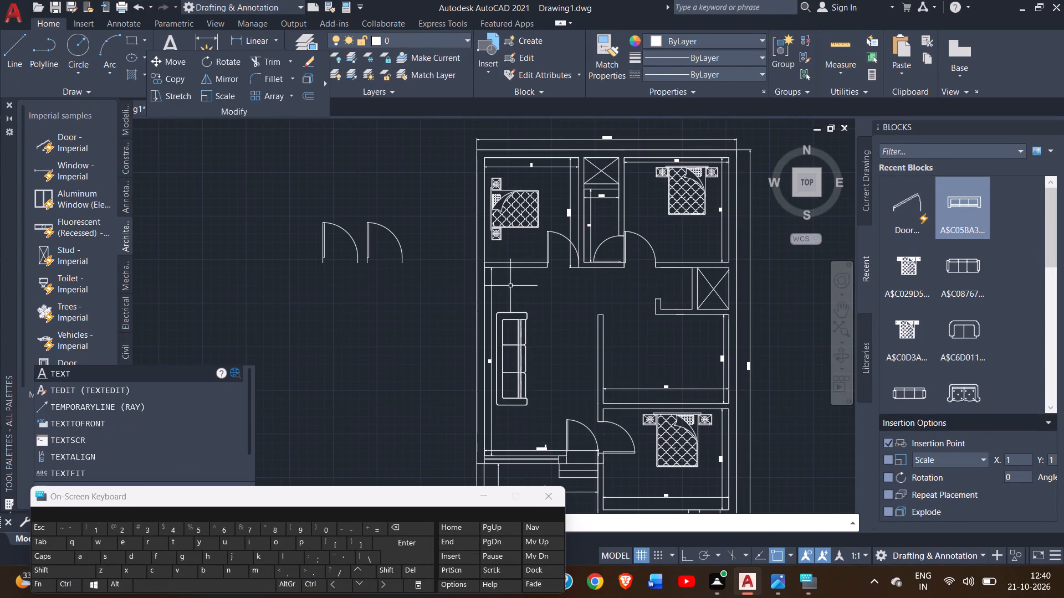
type("xt")
key("Return")
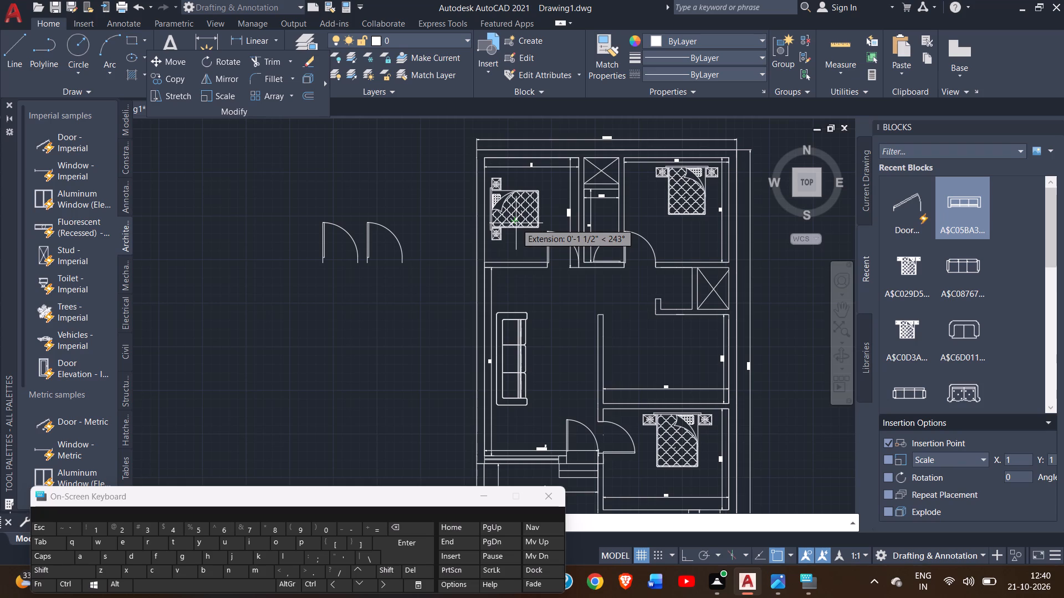
scroll(516, 223, "up", 4, "ctrl")
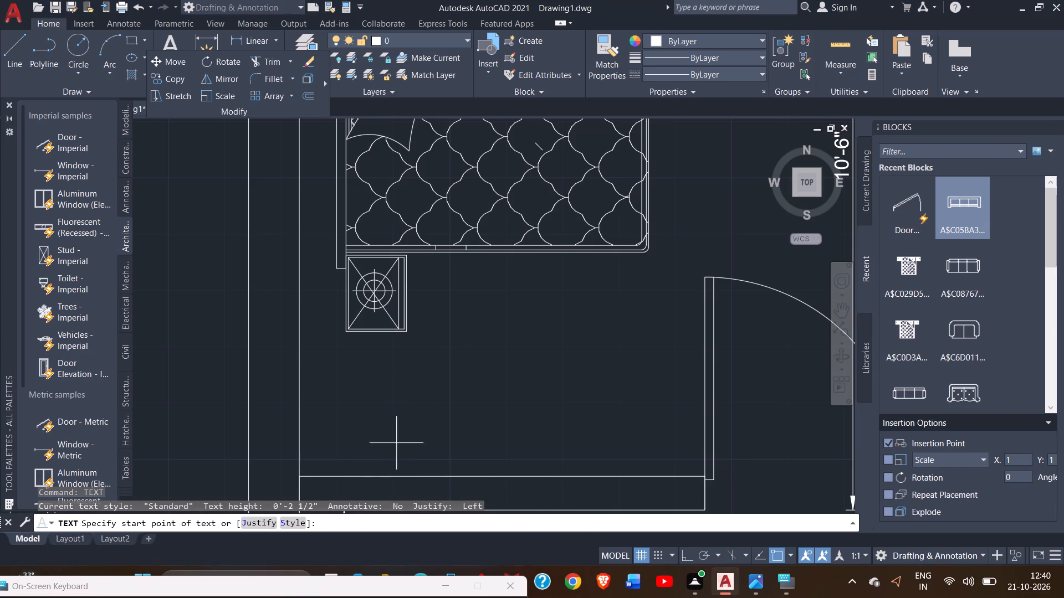
left_click(455, 326)
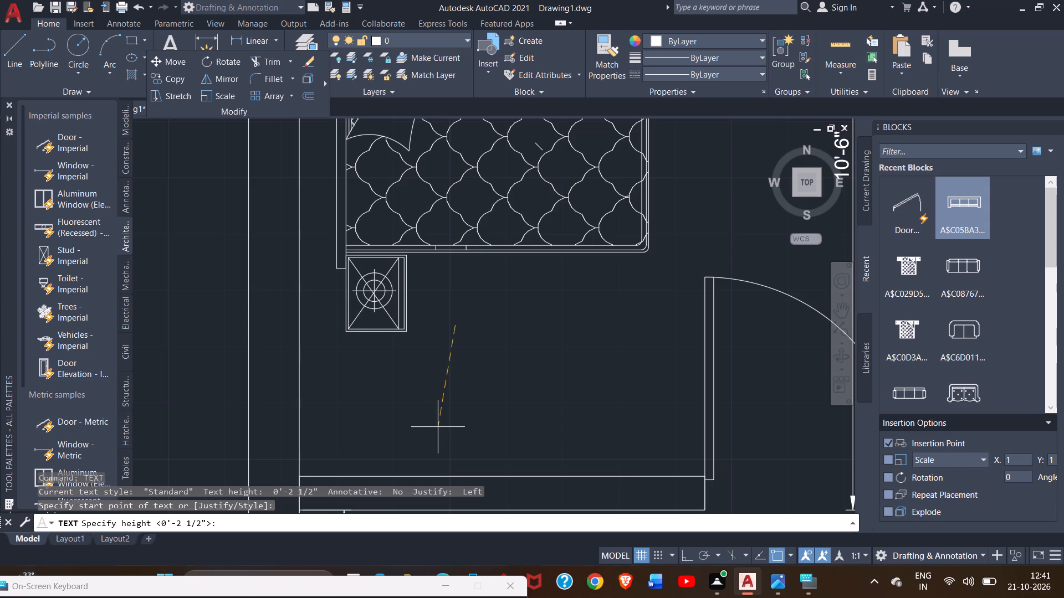
key("6")
key("shift+quotedbl")
key("Return")
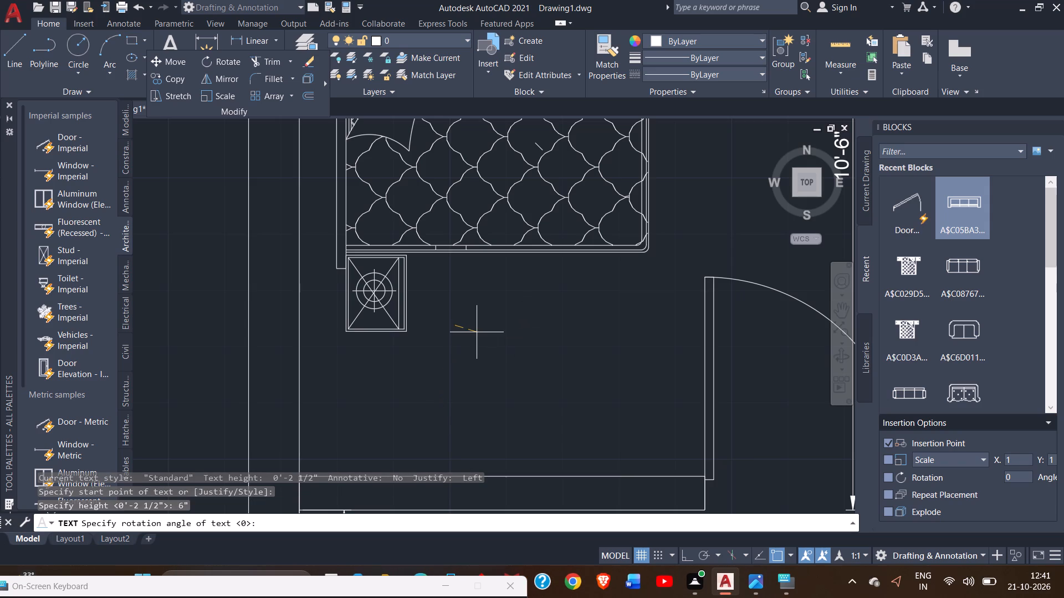
key("0")
key("Return")
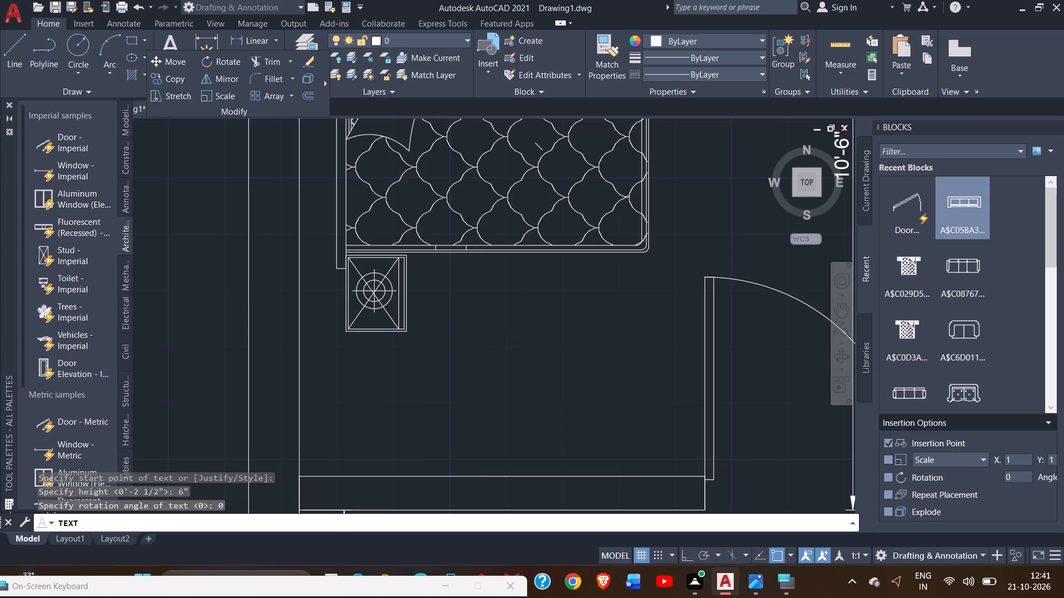
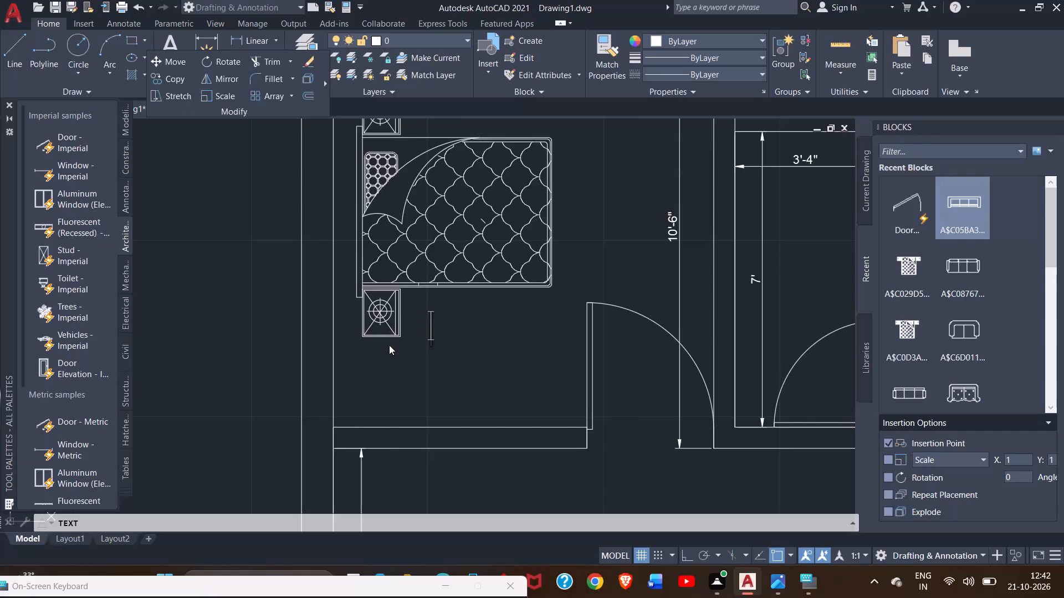
Reposition the text start just south of the northwest bedroom's lower bedside table and enter the label BED ROOM.
scroll(388, 345, "up", 2, "ctrl")
left_click(321, 377)
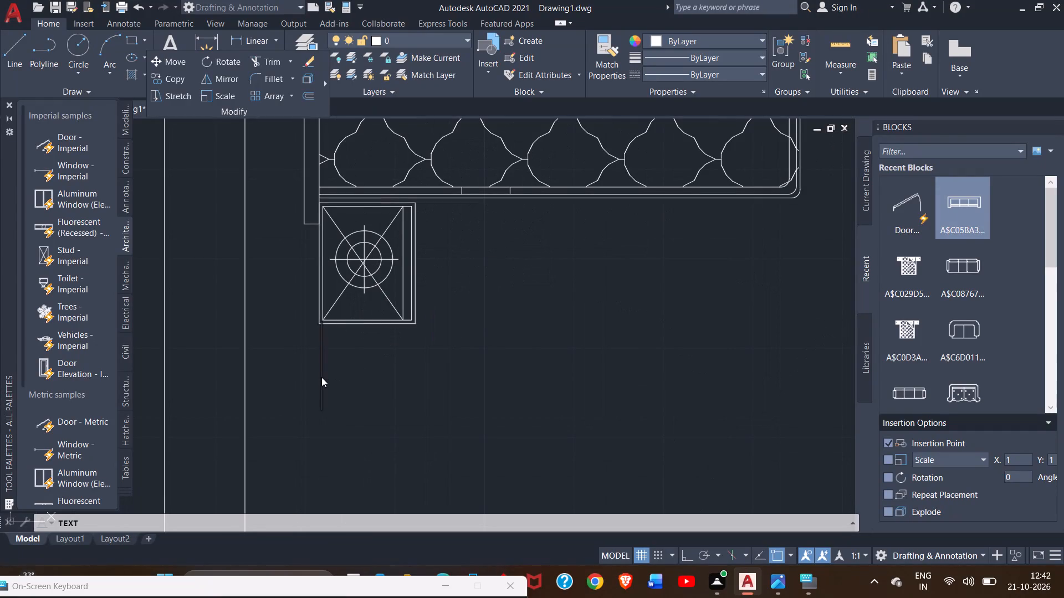
left_click(319, 410)
scroll(319, 410, "down", 3, "ctrl")
scroll(319, 410, "up", 2, "ctrl")
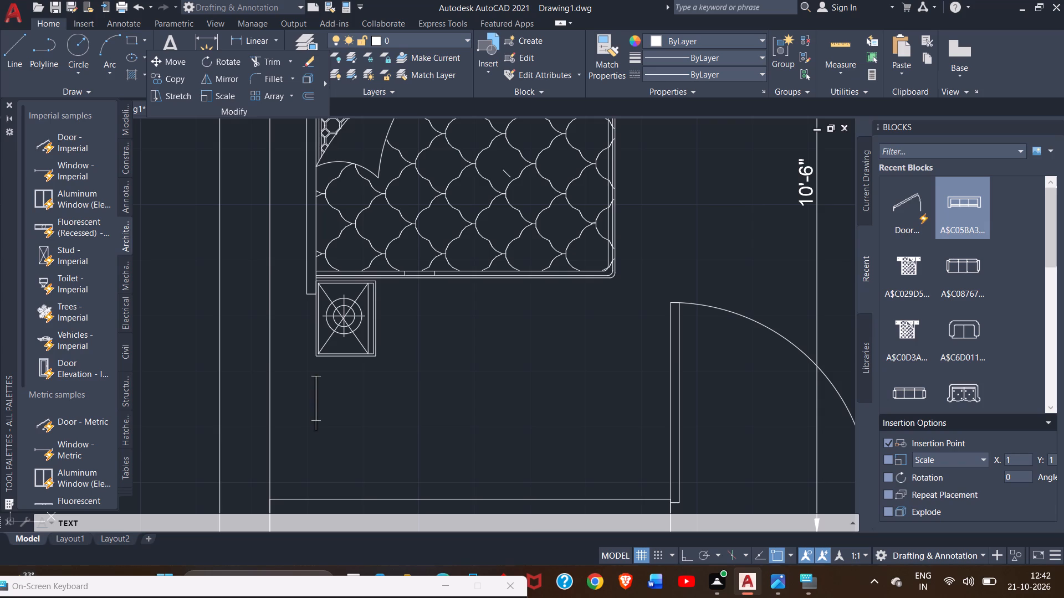
key("b")
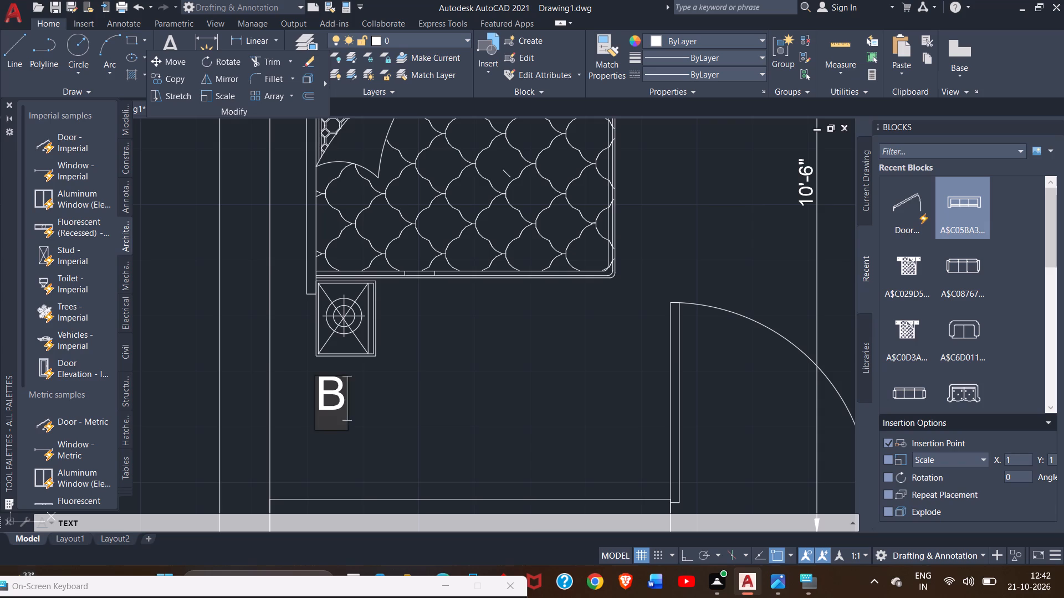
type("ED")
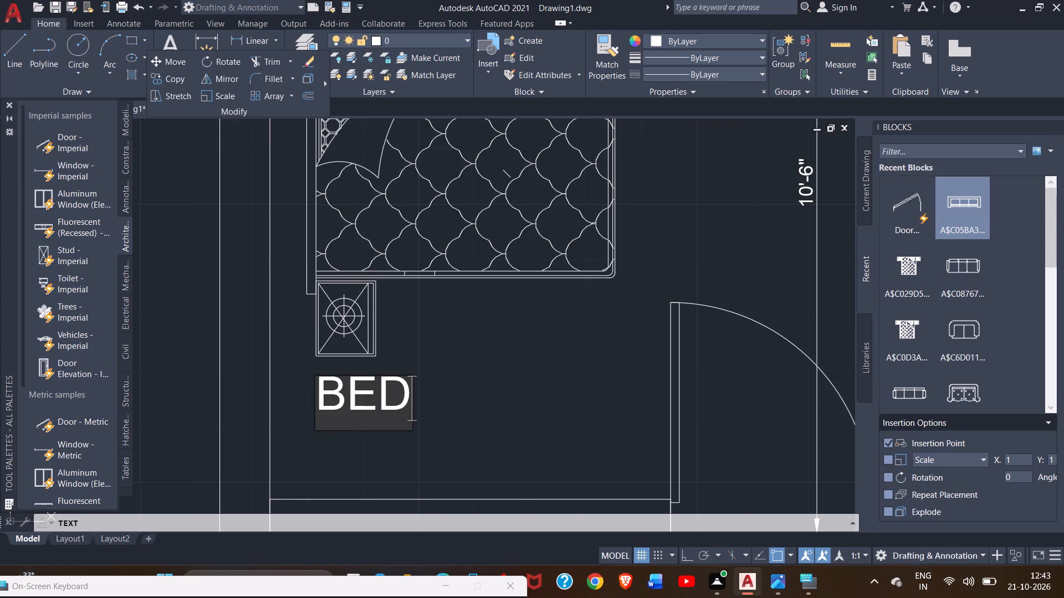
key("space")
type("ROOM")
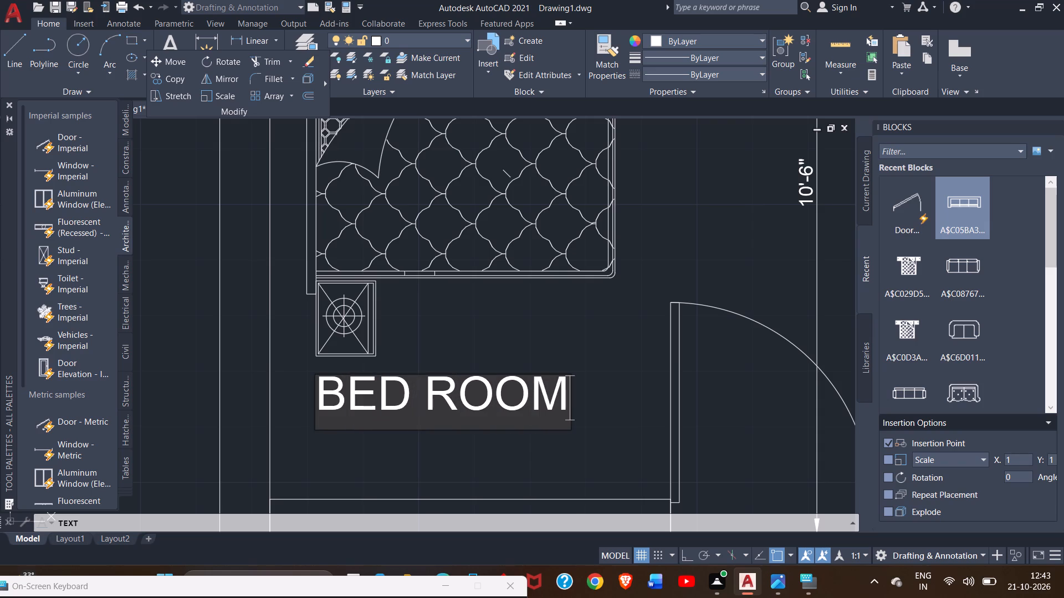
Add the size line 9' 0" X10'0" beneath the northwest bedroom's BED ROOM label.
key("Return")
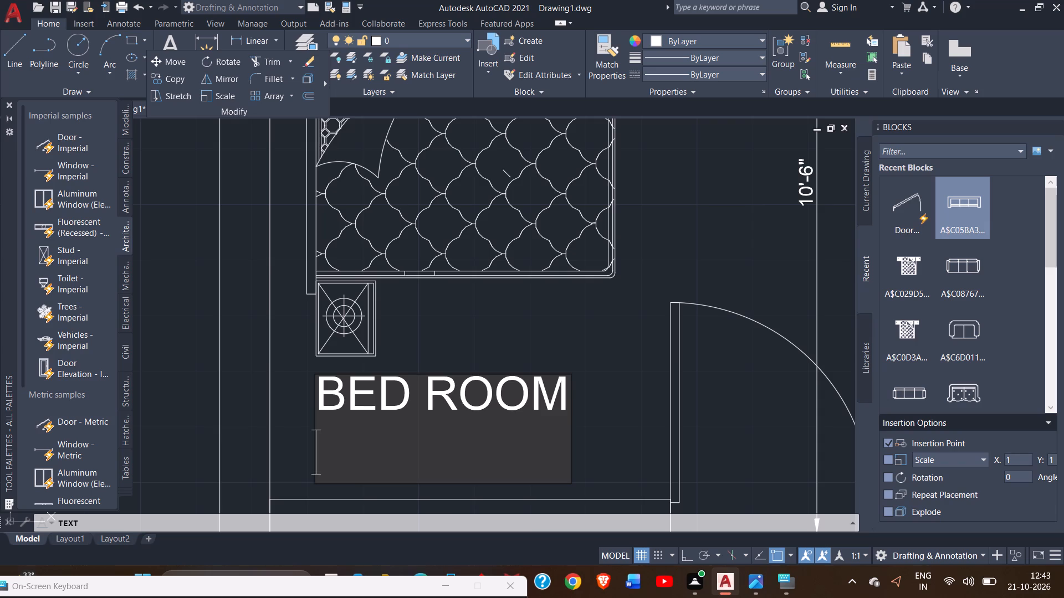
type("9'")
key("space")
key("0")
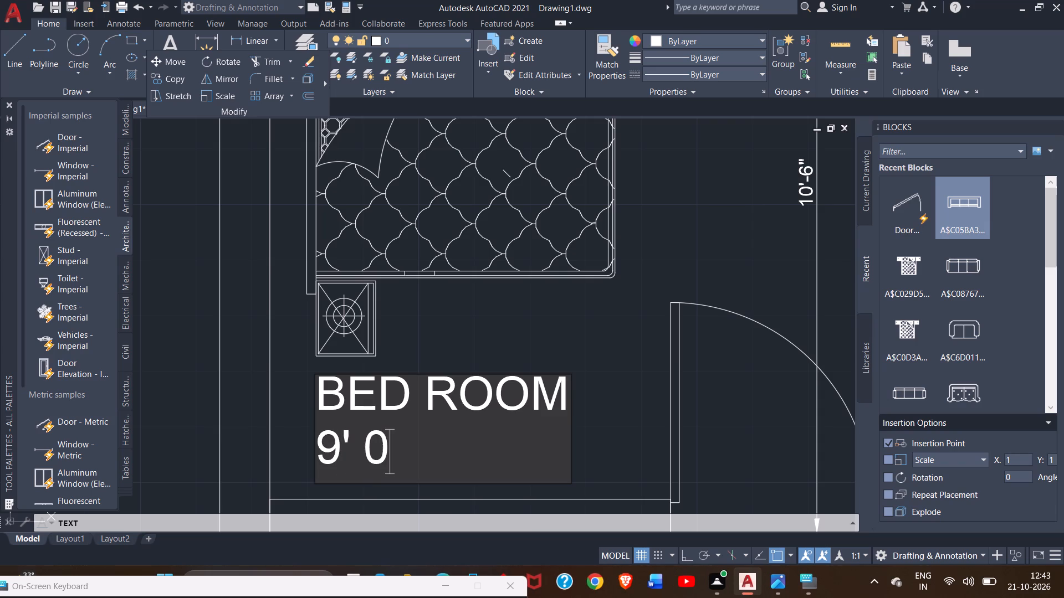
type("\" X")
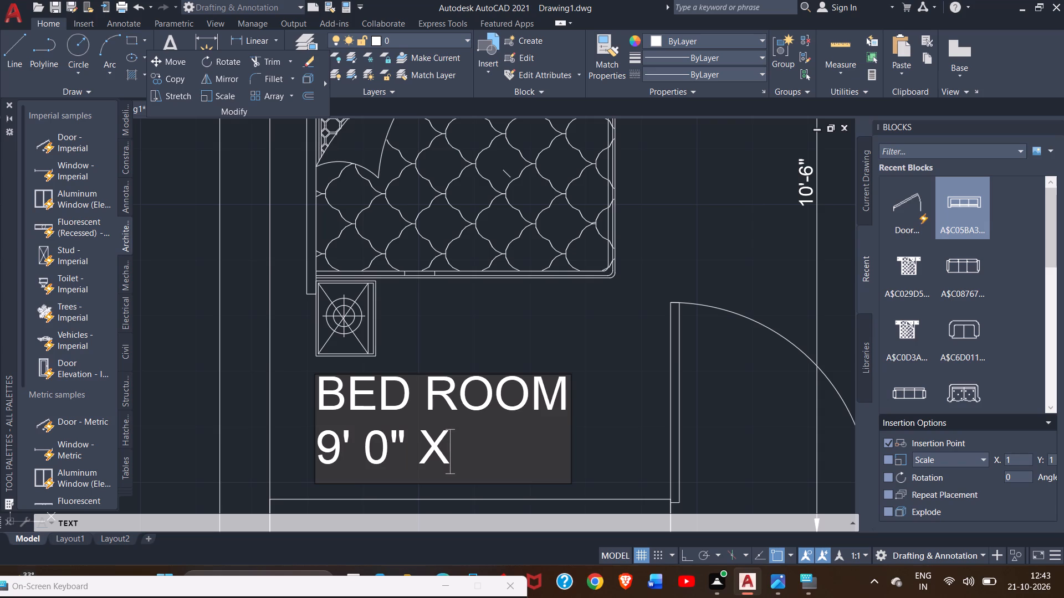
type("10'")
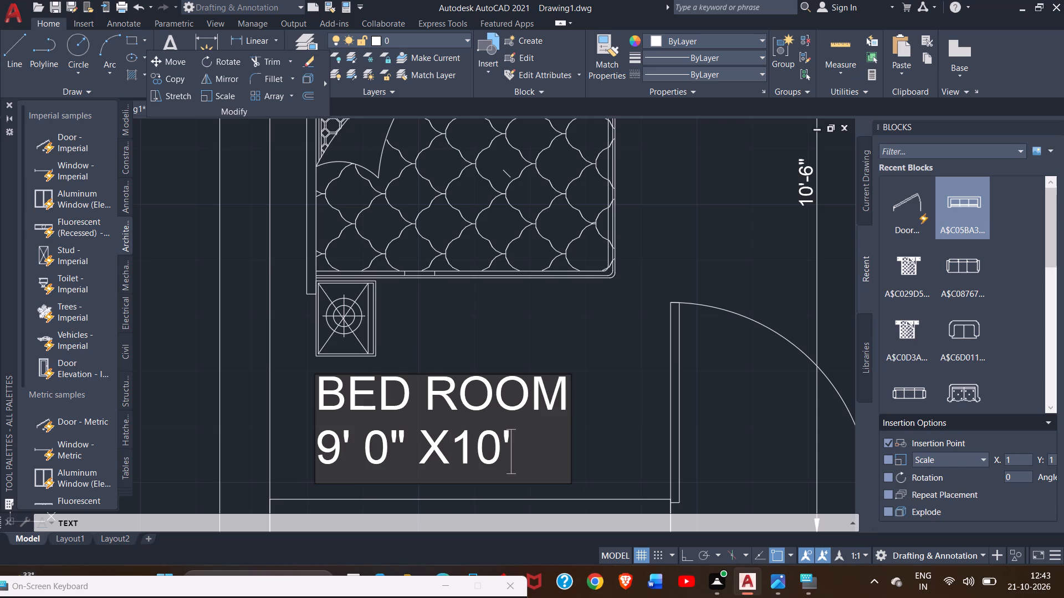
key("0")
key("shift+quotedbl")
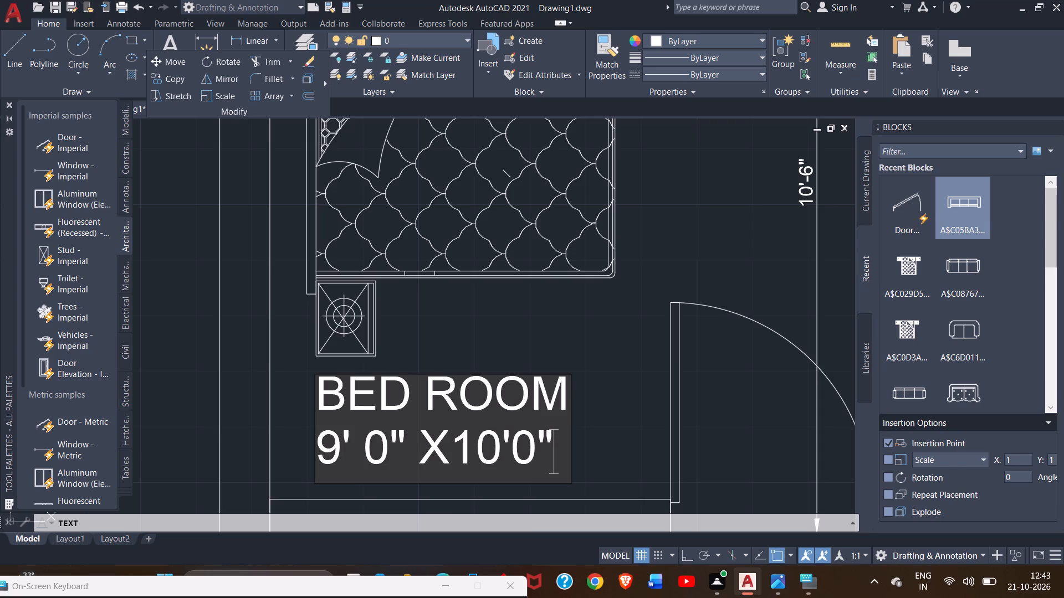
scroll(325, 408, "down", 1, "ctrl")
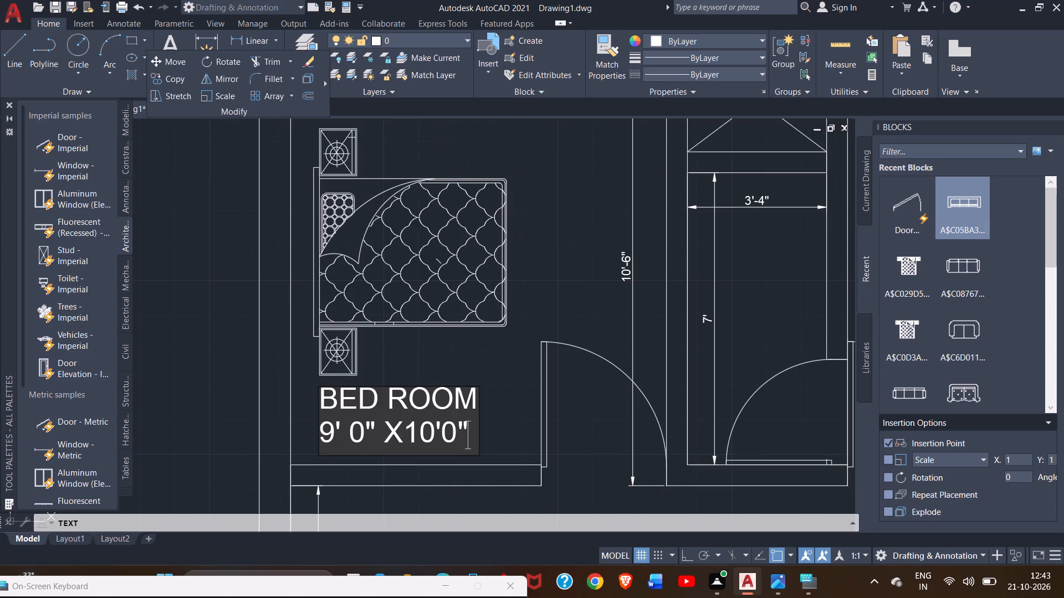
scroll(325, 408, "down", 1, "ctrl")
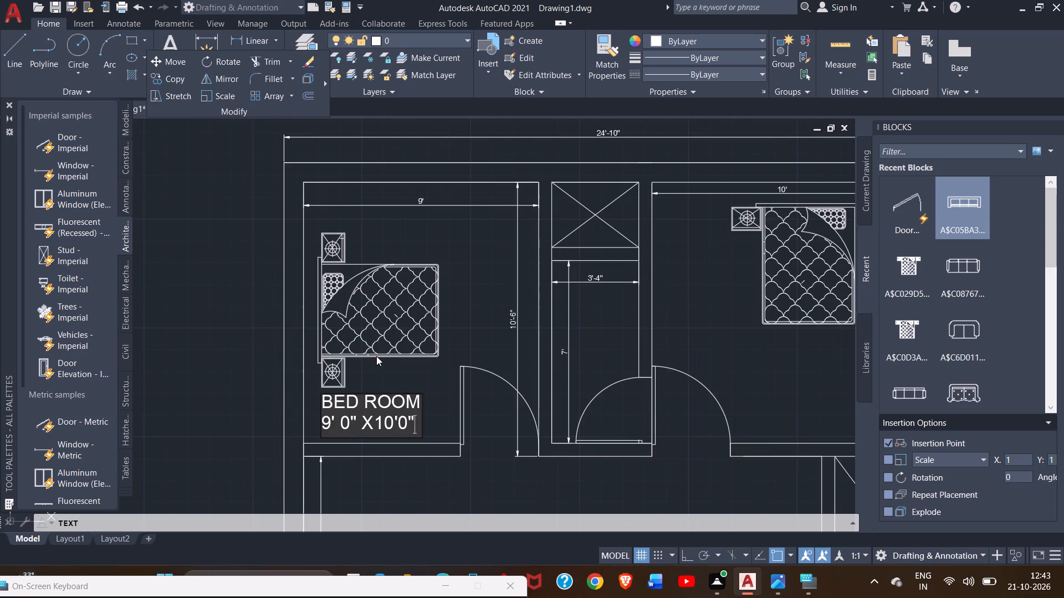
Place the label TOILET in the toilet between the two north bedrooms, just below its width dimension.
left_click(436, 380)
scroll(561, 316, "up", 2, "ctrl")
left_click(561, 316)
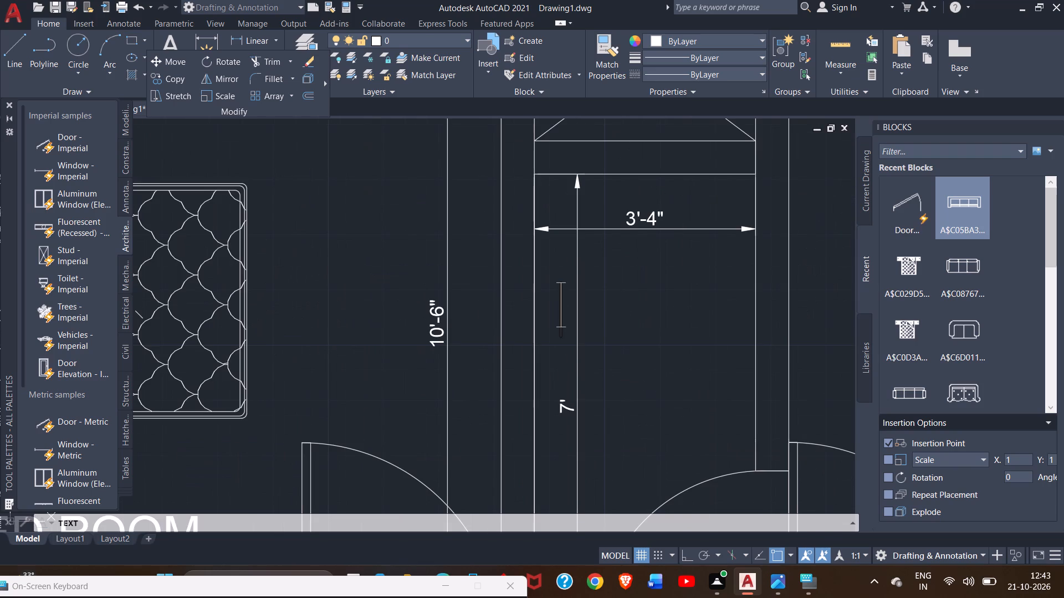
type("TOIL")
type("ET")
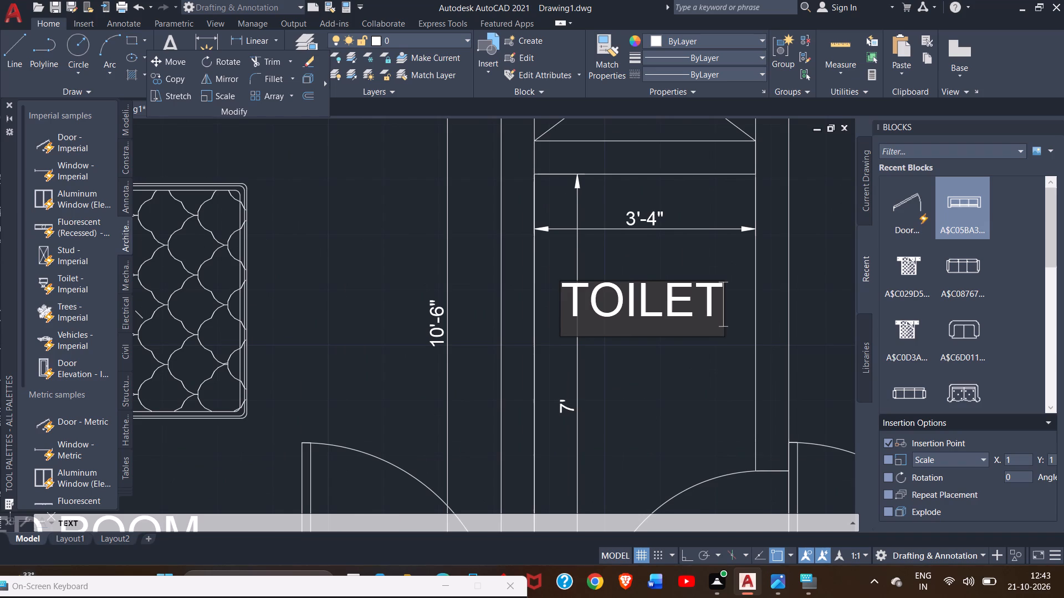
Add the size line 3'4" X7'0" beneath the TOILET label.
key("Return")
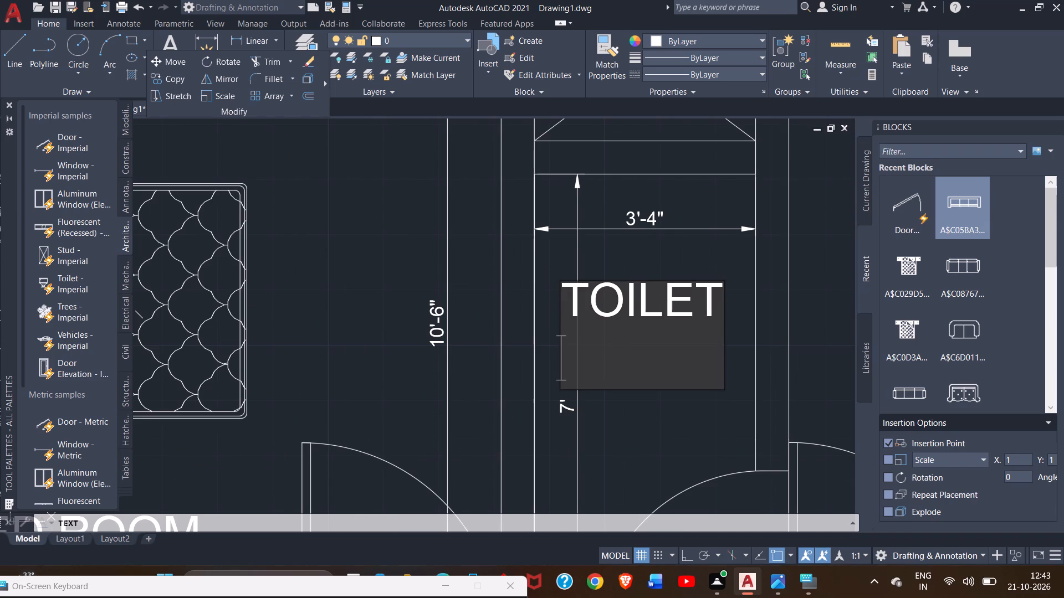
type("3'")
key("4")
key("shift+quotedbl")
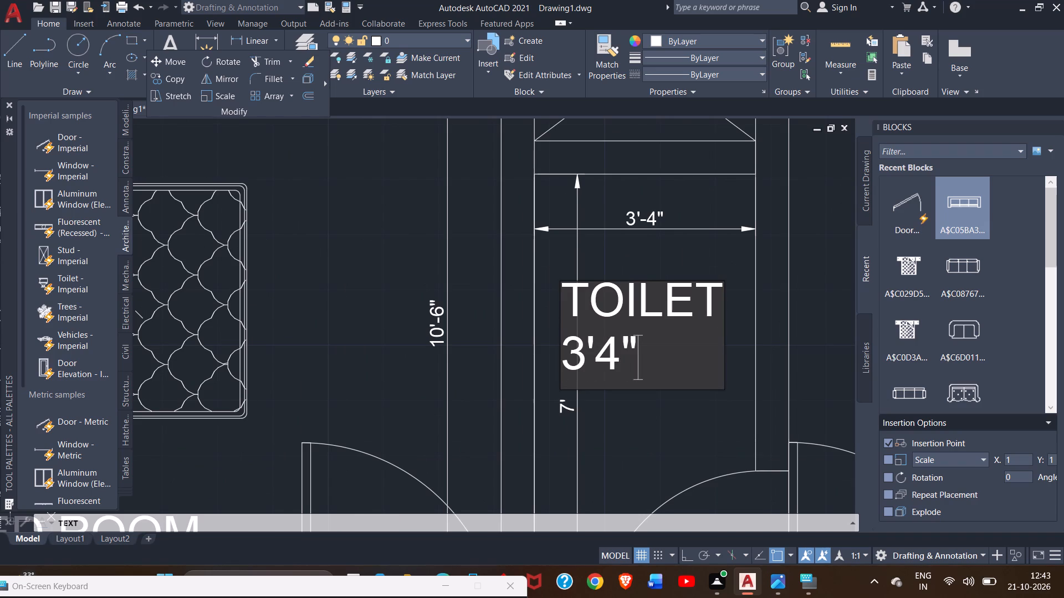
key("space")
type("X")
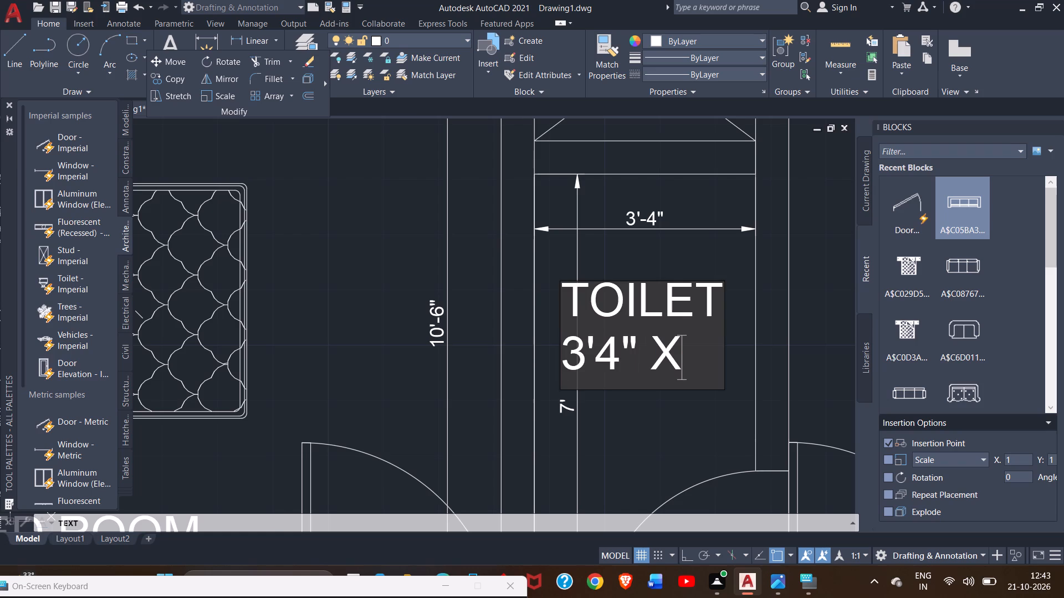
type("7'")
key("space")
key("0")
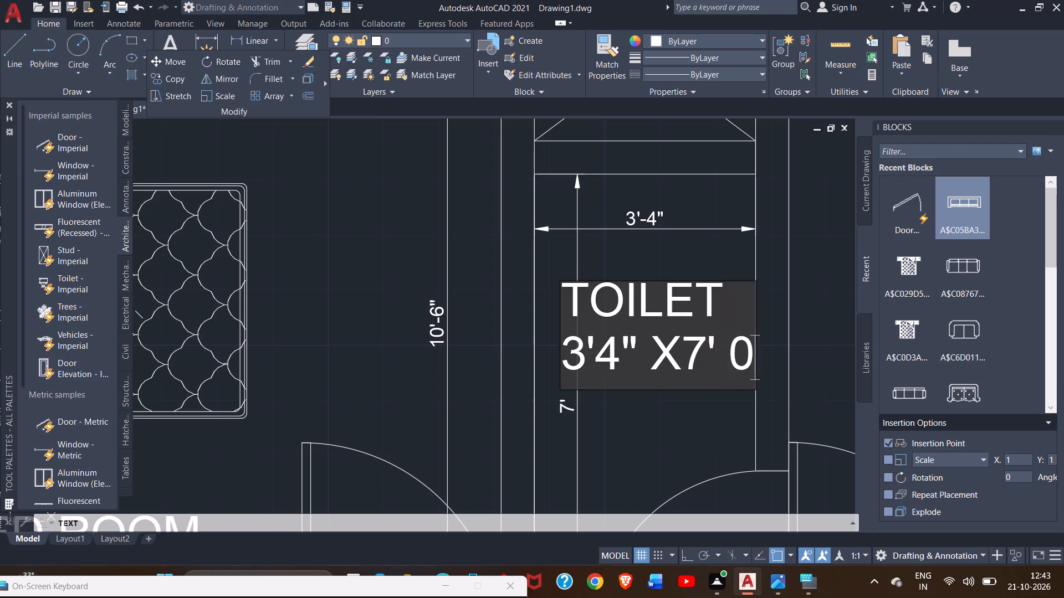
key("BackSpace")
key("BackSpace")
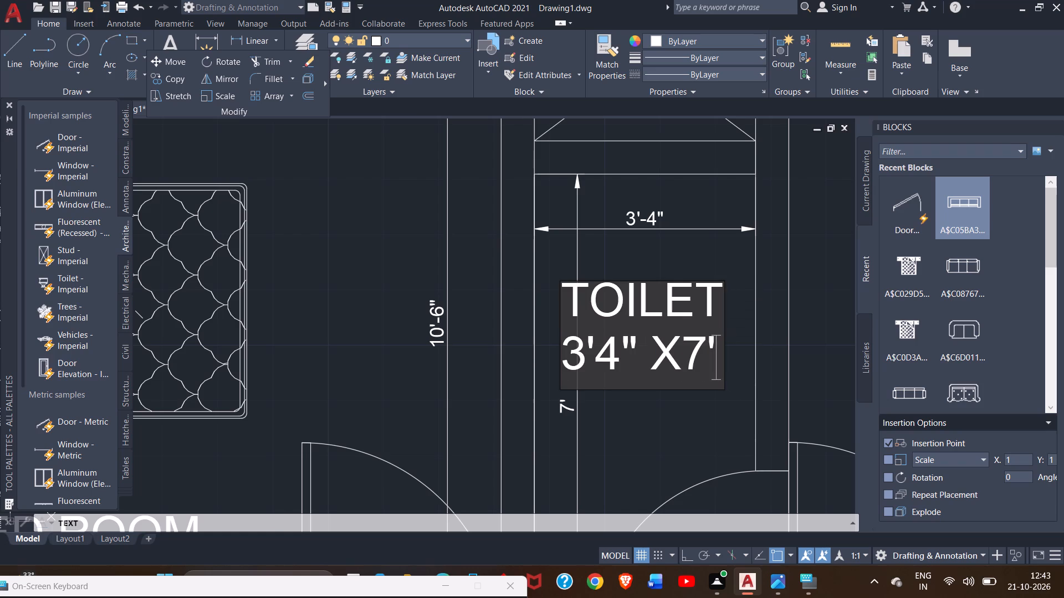
key("0")
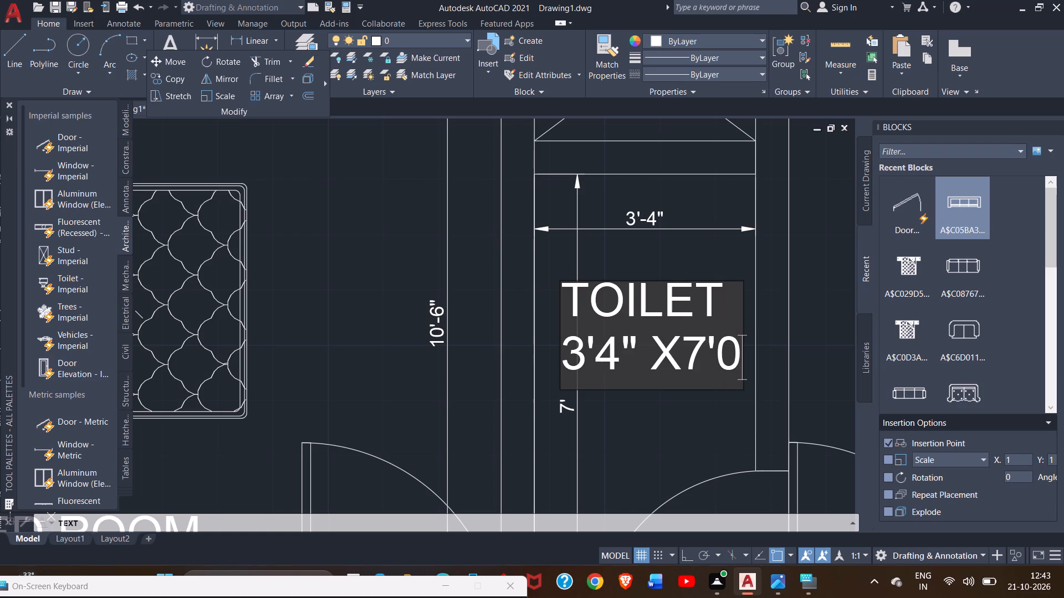
key("shift+quotedbl")
scroll(561, 316, "down", 4, "ctrl")
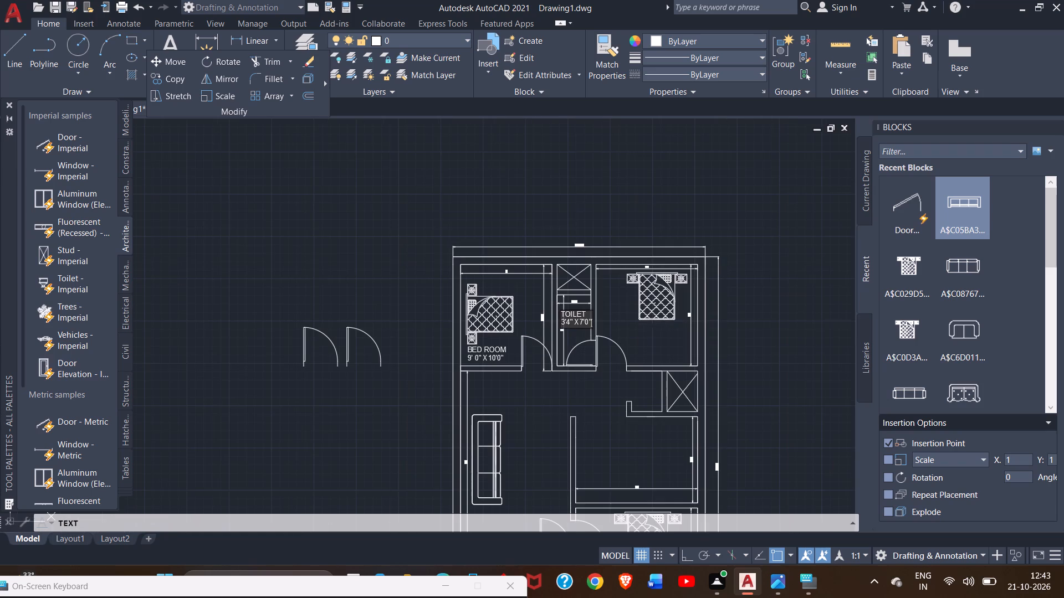
Place the label BED ROOM in the northeast bedroom, just south of the bed.
left_click(613, 319)
scroll(613, 319, "up", 2, "ctrl")
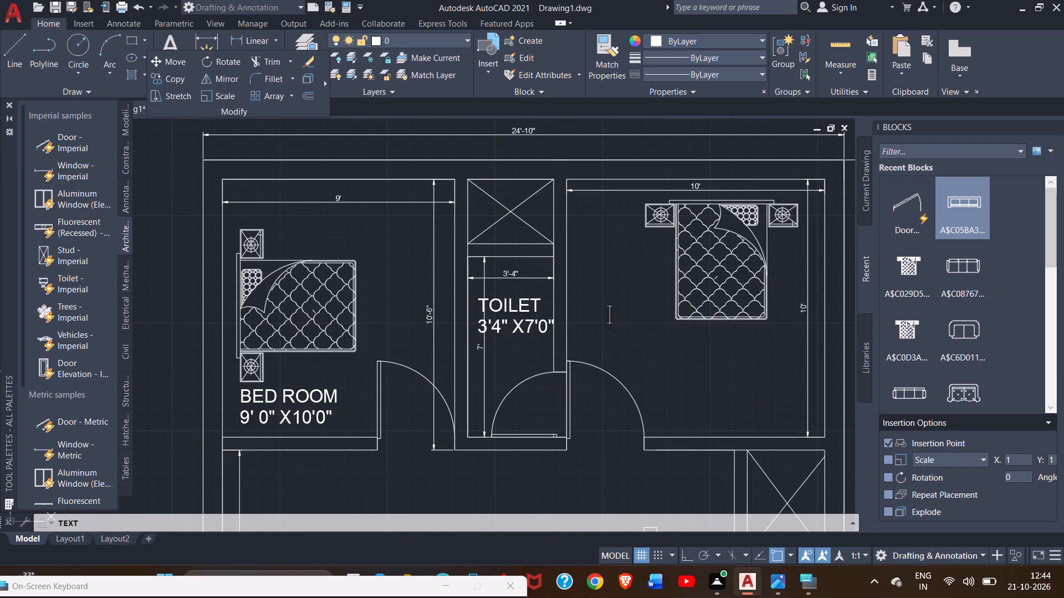
scroll(613, 319, "up", 2, "ctrl")
left_click(619, 391)
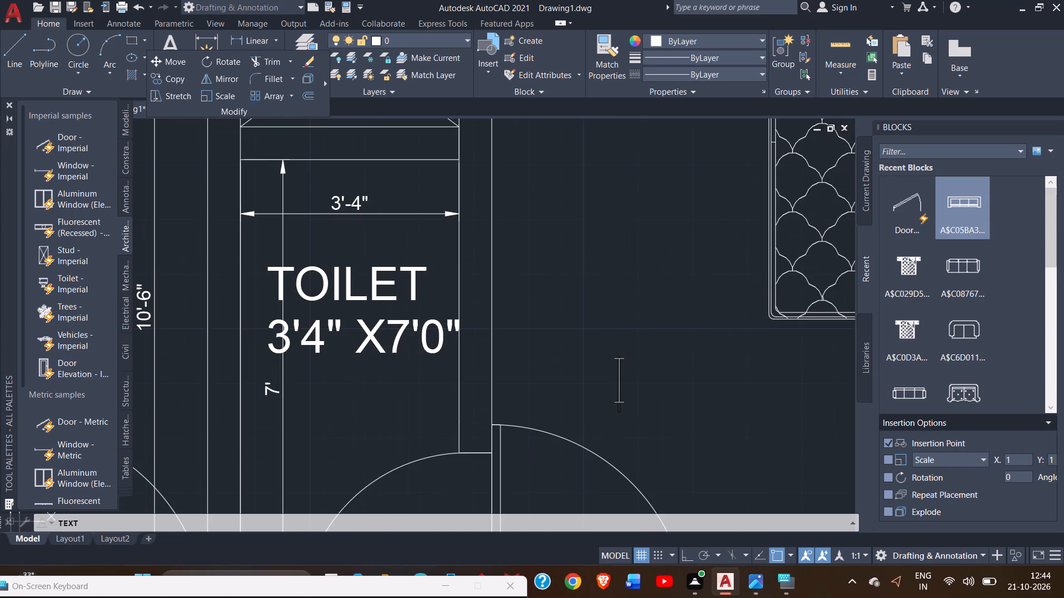
scroll(619, 391, "down", 2, "ctrl")
left_click(649, 394)
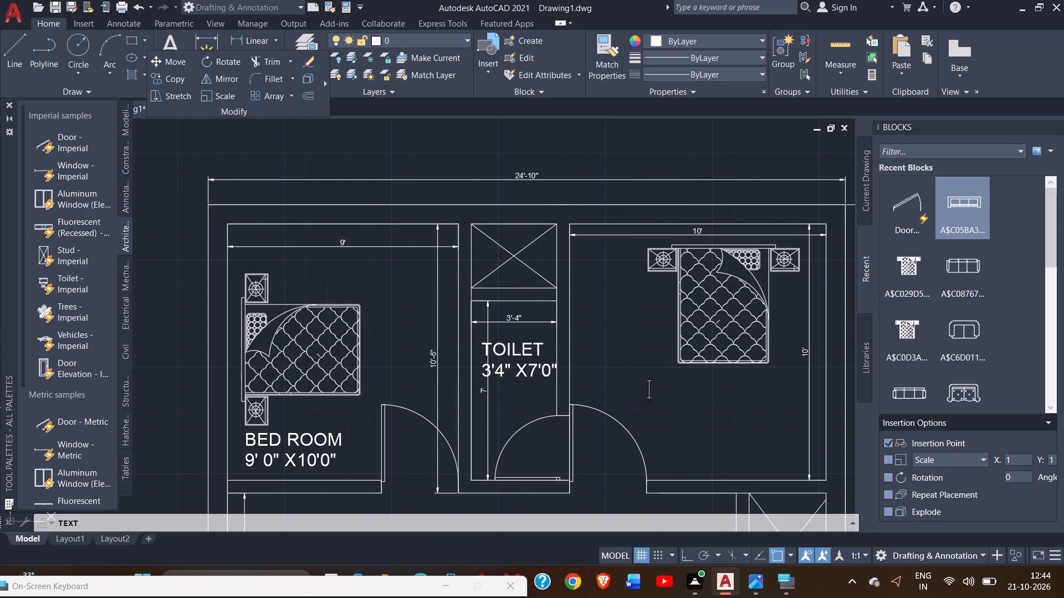
type("BED R")
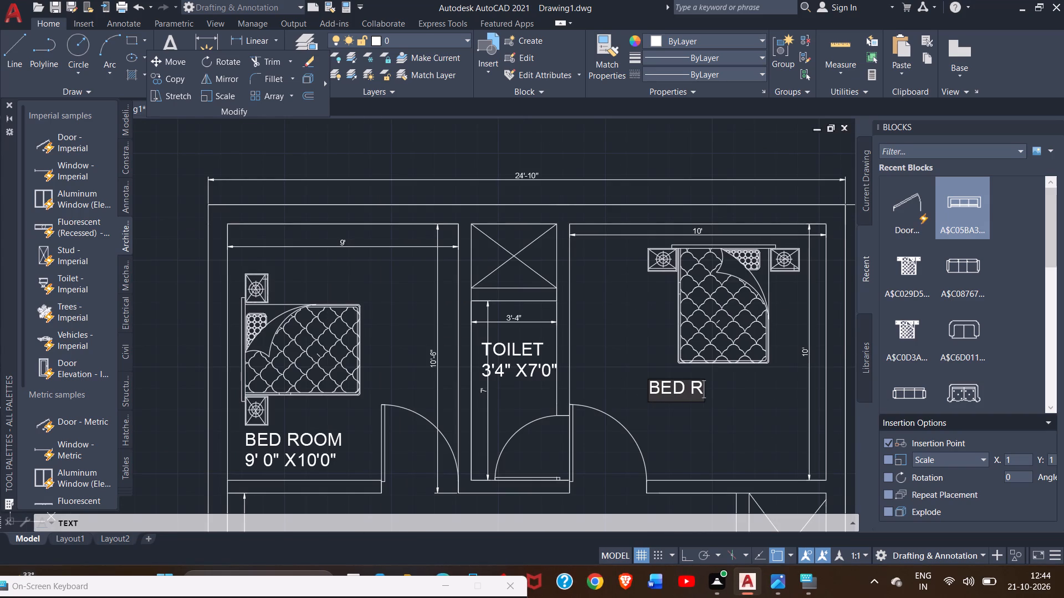
type("OOM")
Add the size line 10'8" X10'0" beneath the northeast bedroom's BED ROOM label.
key("Return")
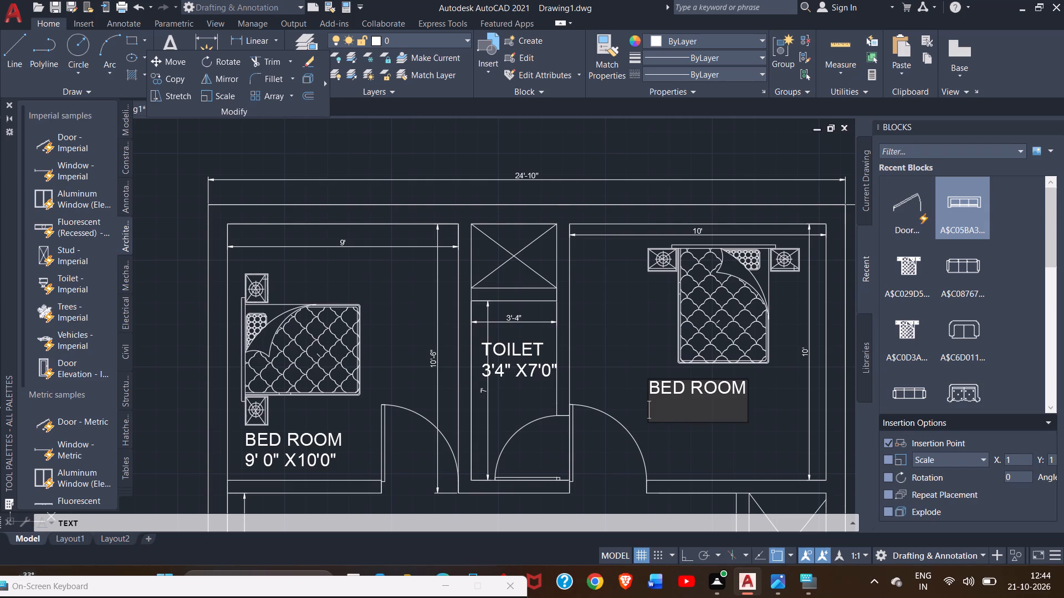
type("10'")
key("8")
key("shift+quotedbl")
key("space")
type("X")
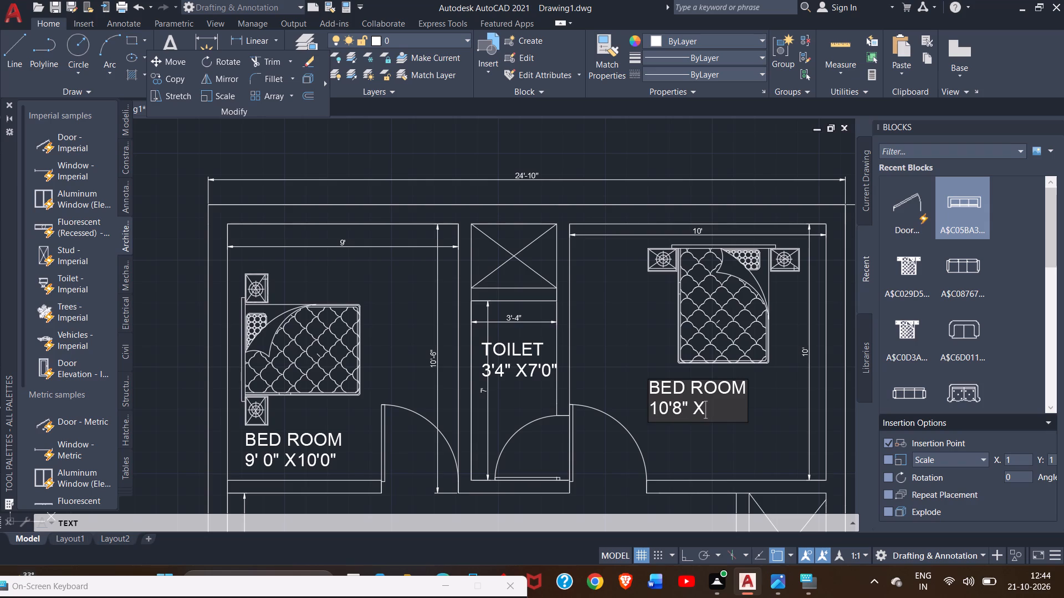
type("10'0\"")
scroll(649, 394, "down", 1, "ctrl")
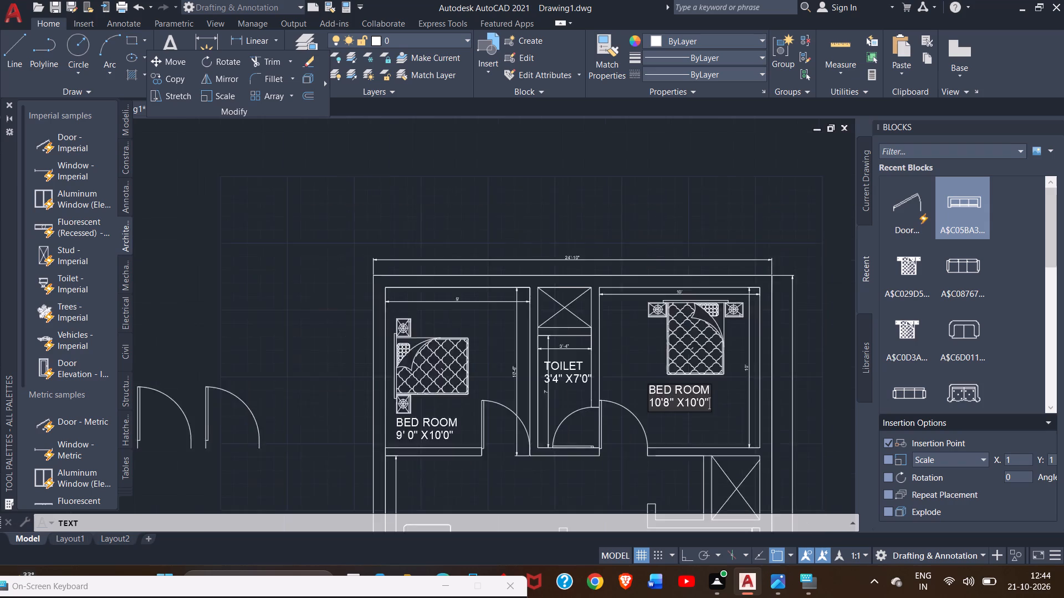
scroll(649, 394, "down", 1, "ctrl")
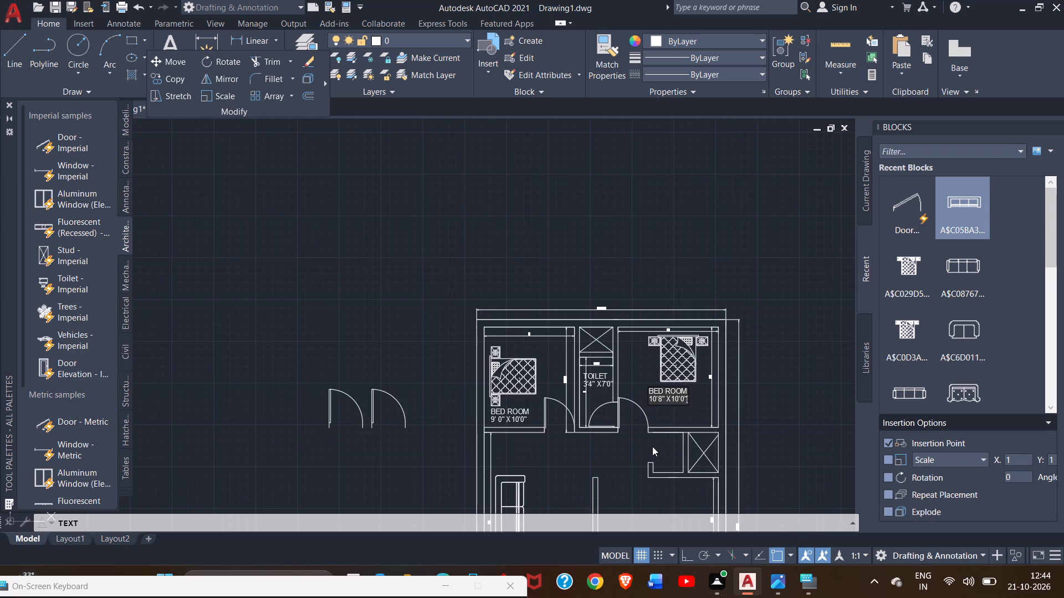
scroll(652, 446, "up", 2, "ctrl")
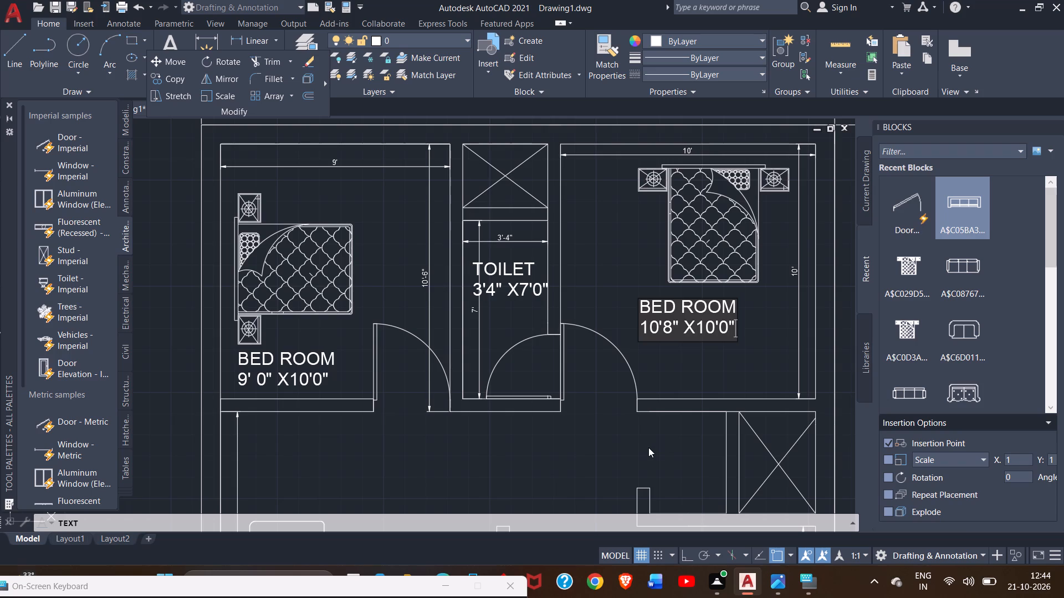
Place the label TOILET in the small toilet just south of the northeast bedroom, beside the crossed shaft.
scroll(628, 455, "up", 1, "ctrl")
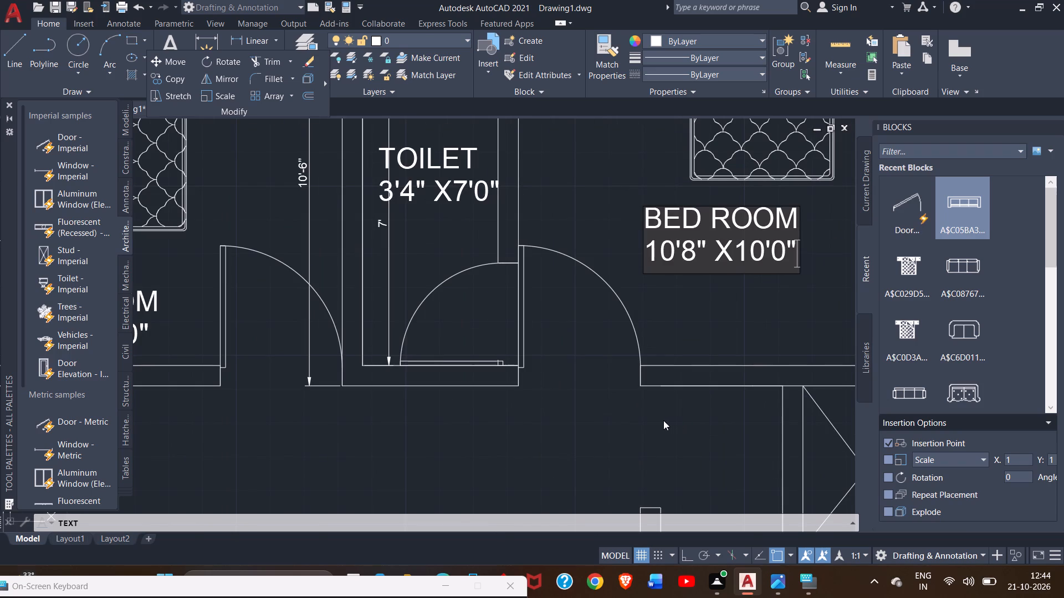
left_click(654, 410)
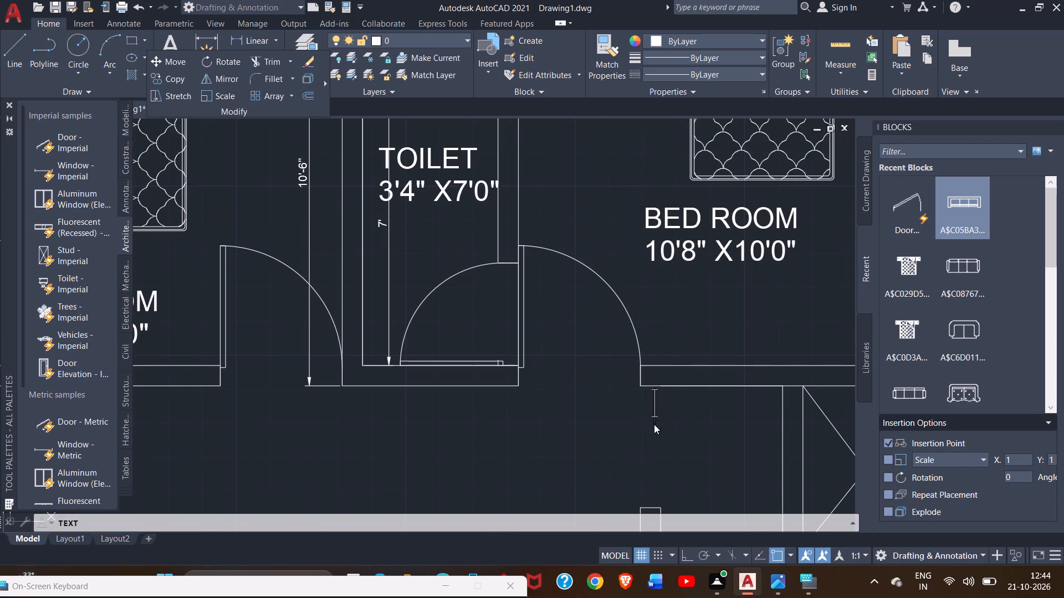
left_click(654, 424)
type("TOILET")
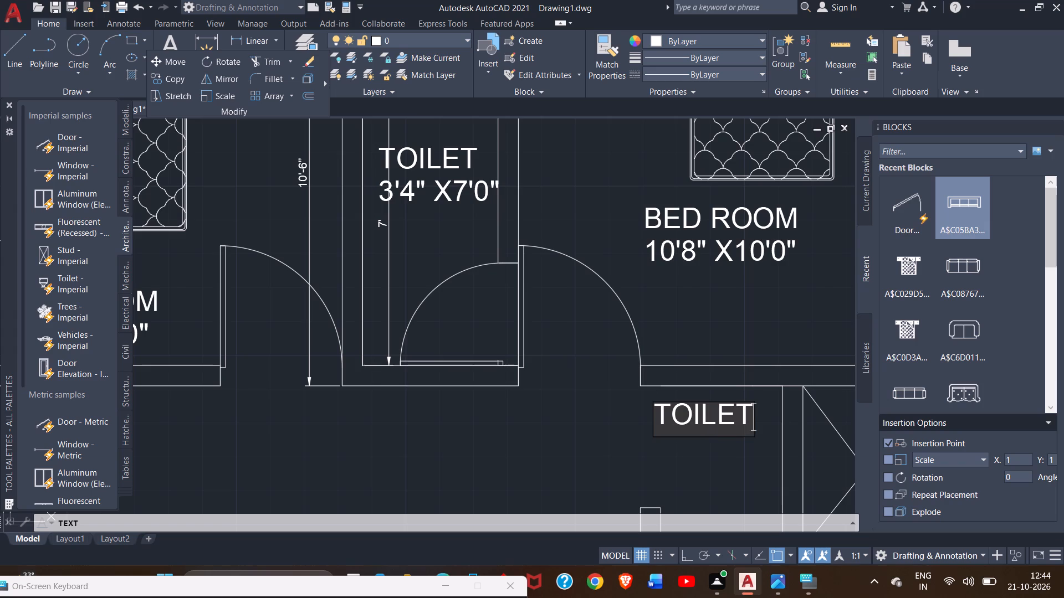
key("Return")
Add the size line 5'0" X4'0" beneath the TOILET label south of the northeast bedroom.
type("5'")
key("0")
key("shift+quotedbl")
key("space")
type("X")
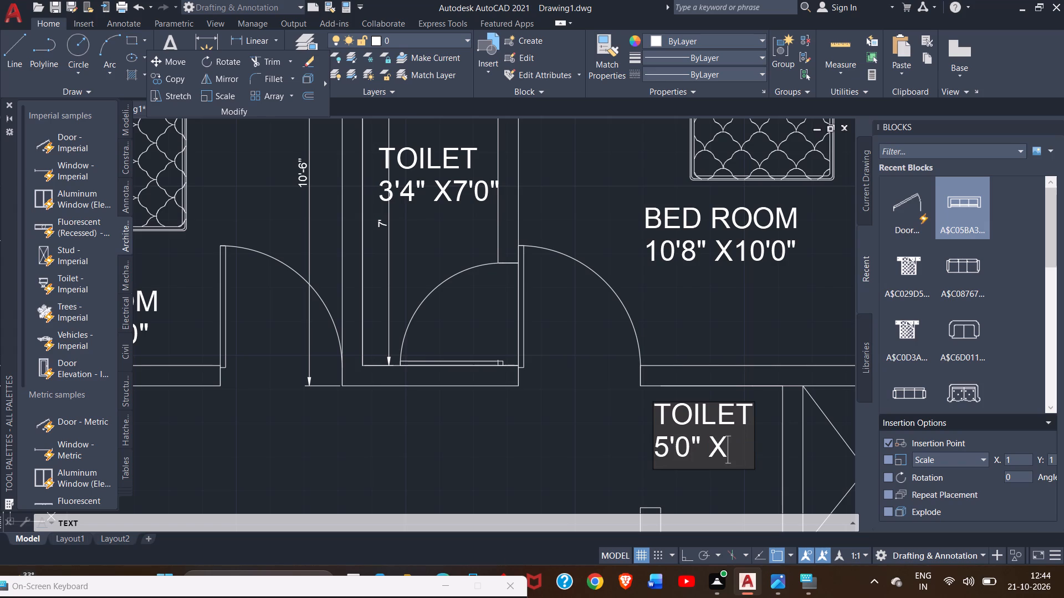
key("4")
type("'0")
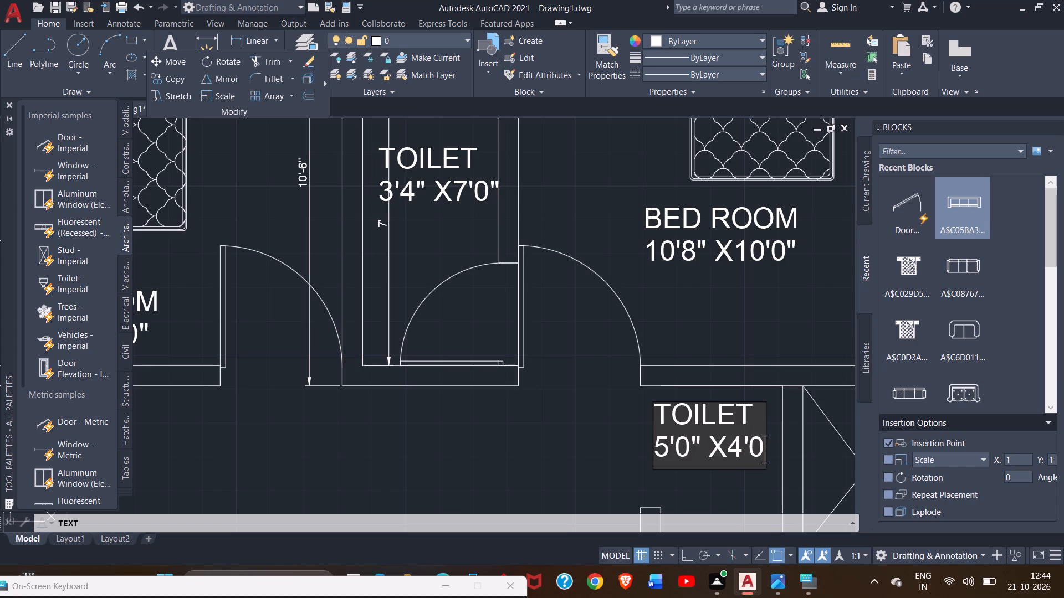
key("shift+quotedbl")
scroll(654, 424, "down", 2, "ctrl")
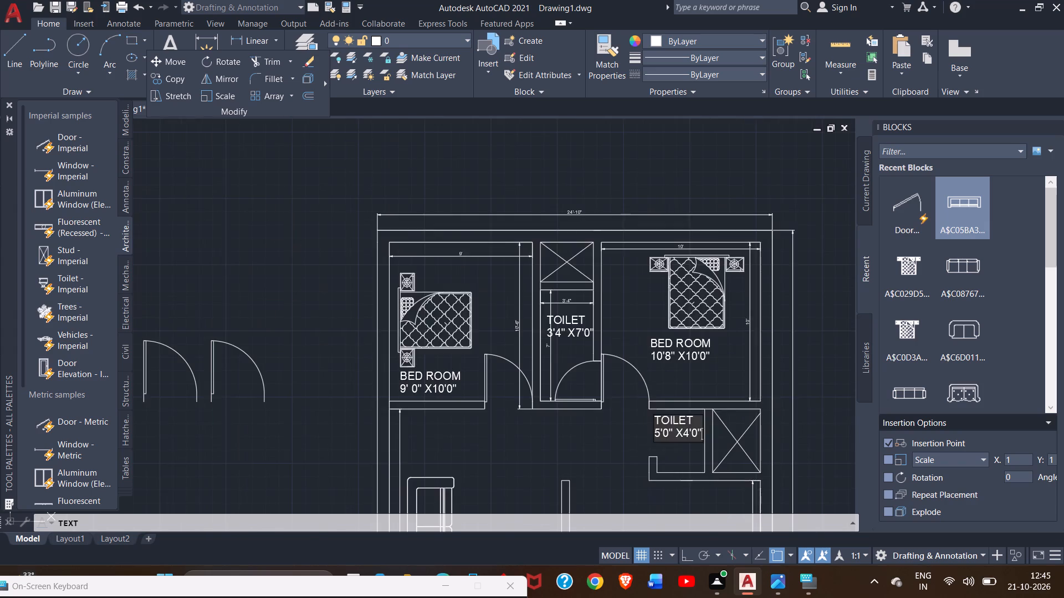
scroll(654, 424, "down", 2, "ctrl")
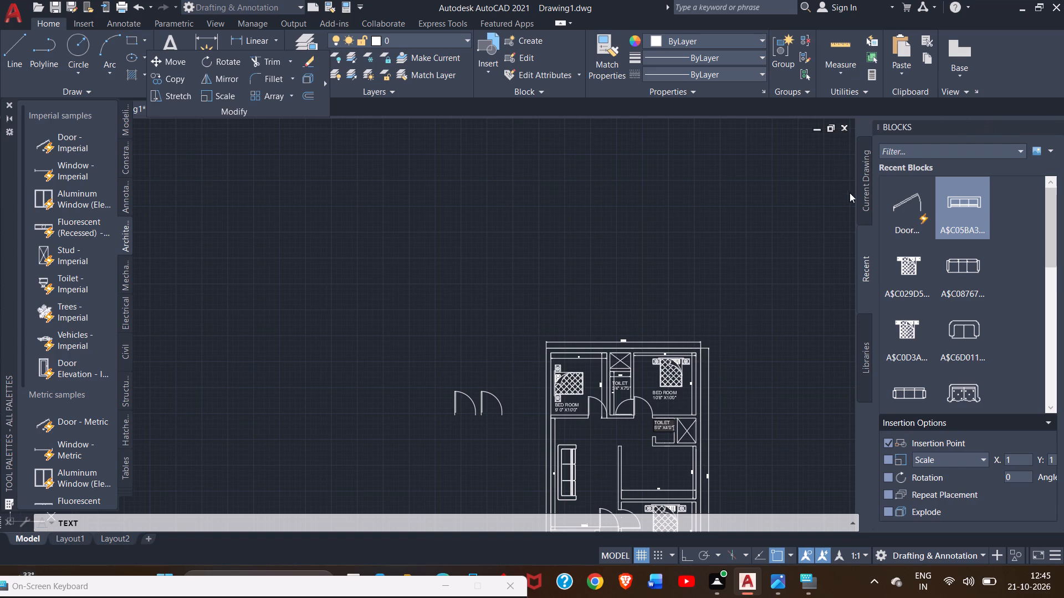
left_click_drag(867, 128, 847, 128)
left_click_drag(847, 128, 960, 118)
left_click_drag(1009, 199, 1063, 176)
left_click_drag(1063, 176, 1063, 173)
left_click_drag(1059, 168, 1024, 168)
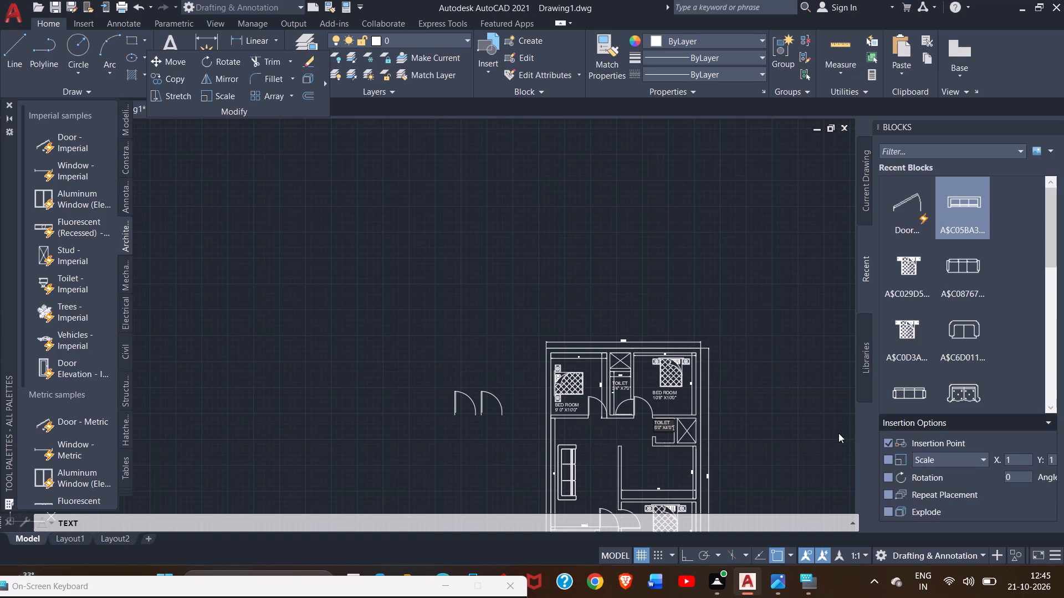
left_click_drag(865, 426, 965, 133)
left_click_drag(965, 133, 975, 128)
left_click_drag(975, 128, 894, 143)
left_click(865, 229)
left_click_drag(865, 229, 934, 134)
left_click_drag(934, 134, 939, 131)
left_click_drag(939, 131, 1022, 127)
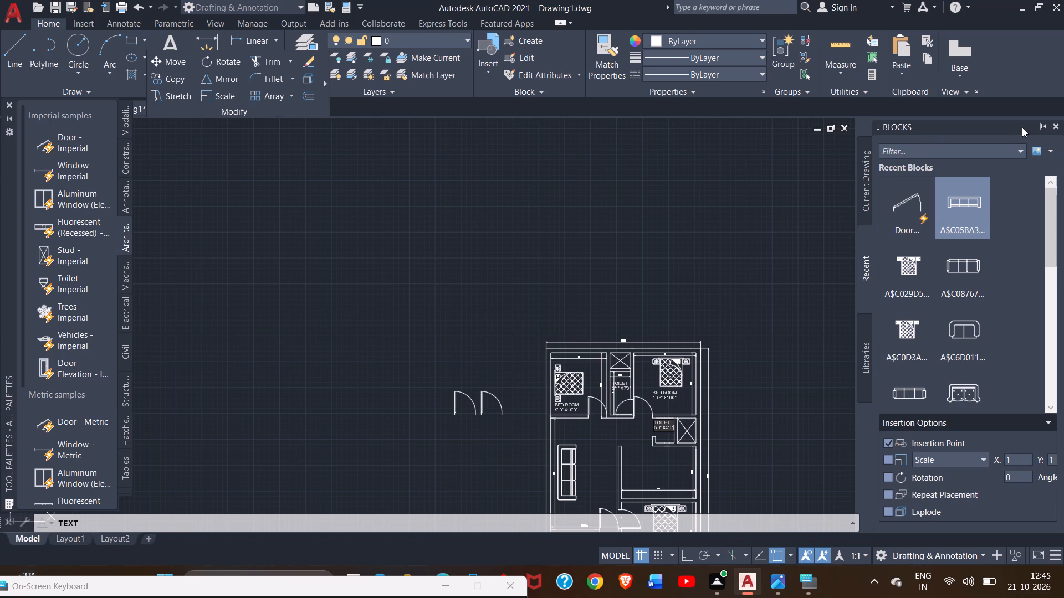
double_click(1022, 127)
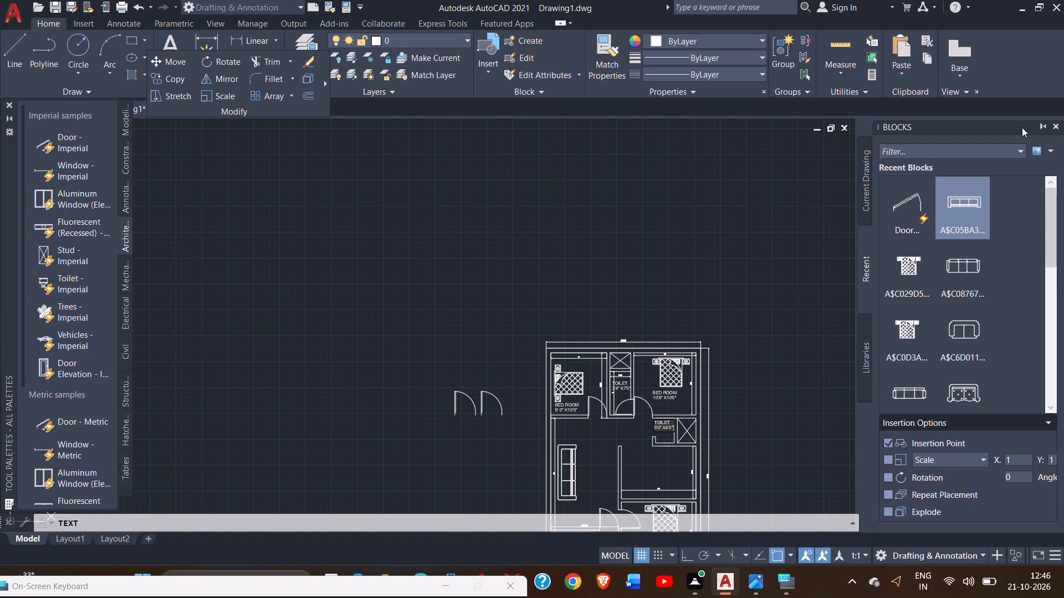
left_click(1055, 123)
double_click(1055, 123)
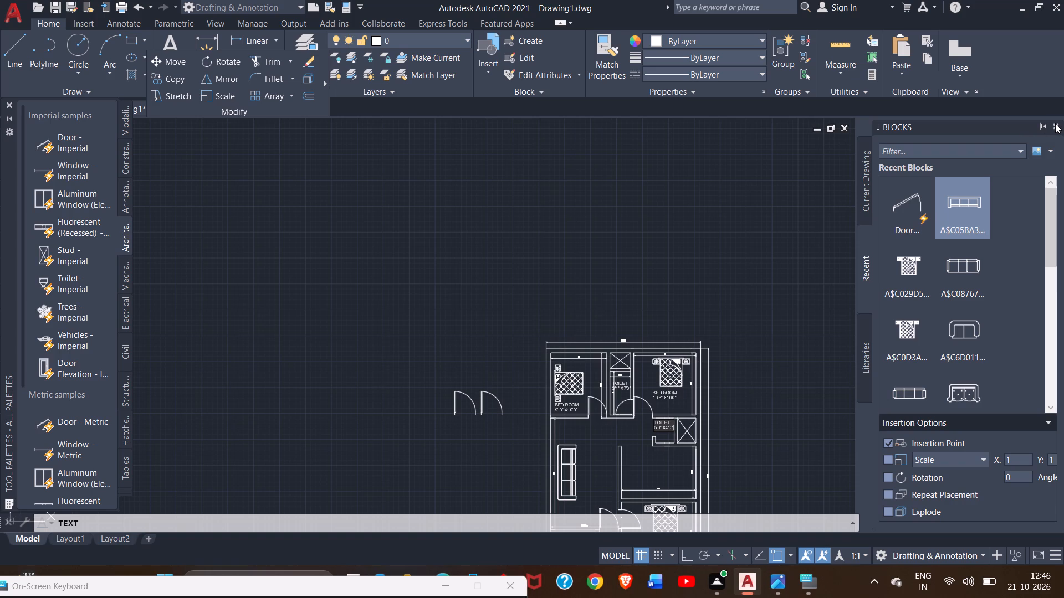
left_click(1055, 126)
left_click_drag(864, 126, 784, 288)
Place the label KITCHEN in the kitchen south of the small toilet, just east of the short partition wall.
scroll(769, 339, "up", 1, "ctrl")
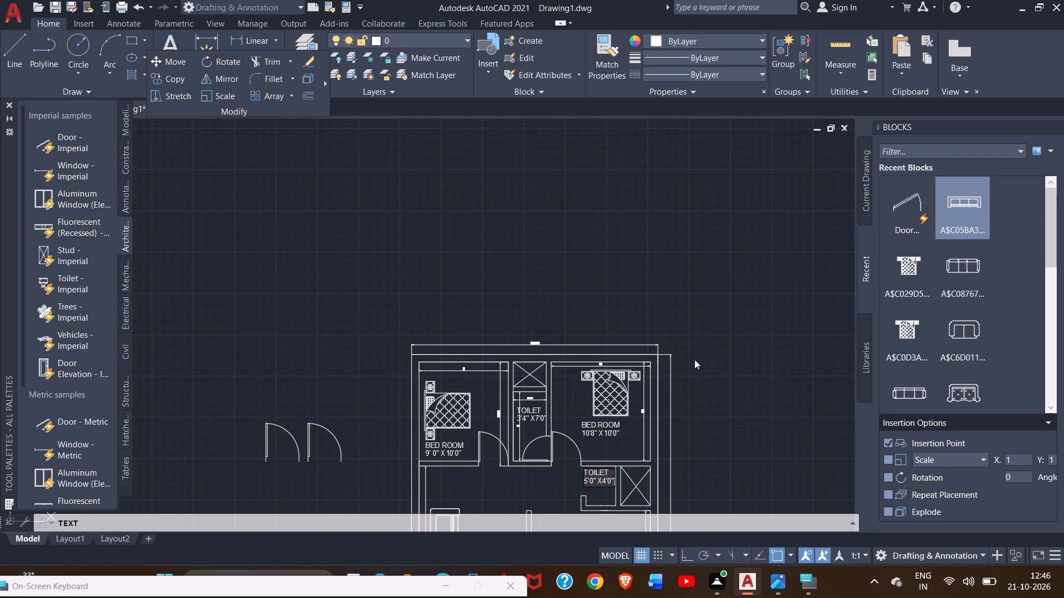
scroll(693, 359, "up", 1, "ctrl")
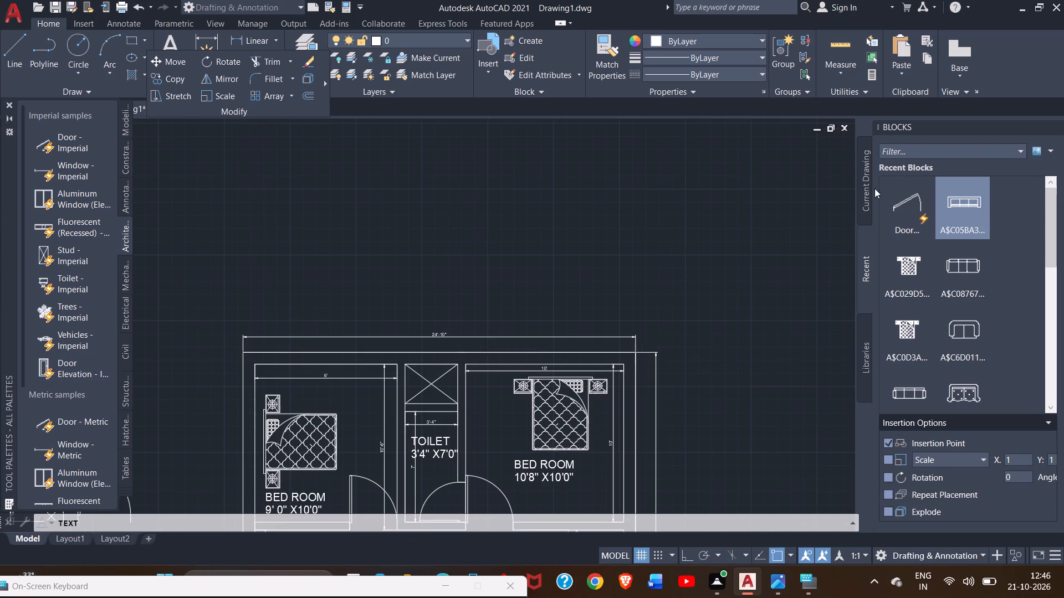
scroll(526, 450, "down", 1, "ctrl")
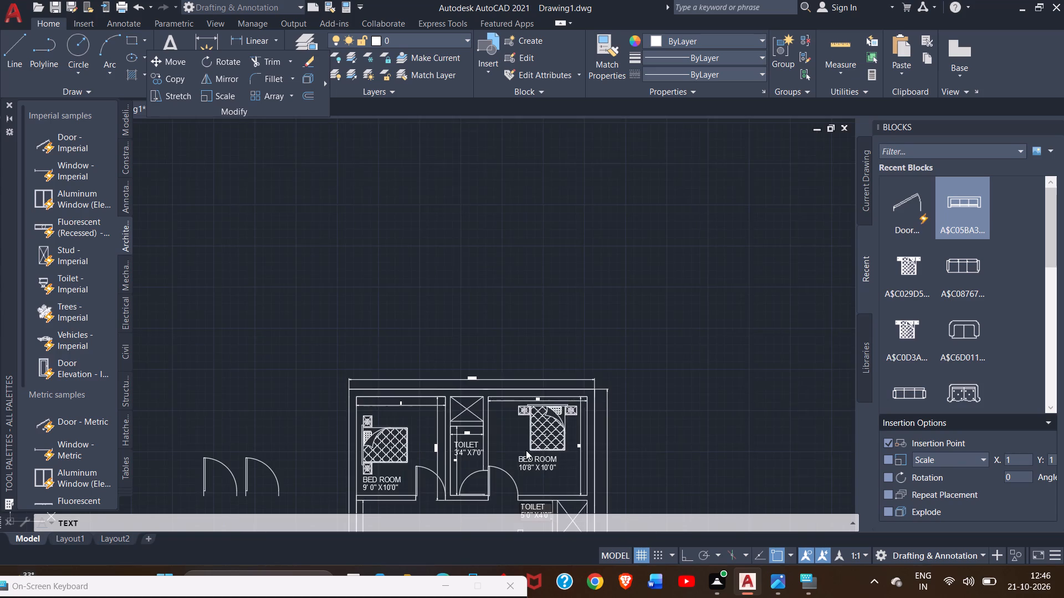
scroll(526, 450, "down", 2, "ctrl")
left_click(510, 499)
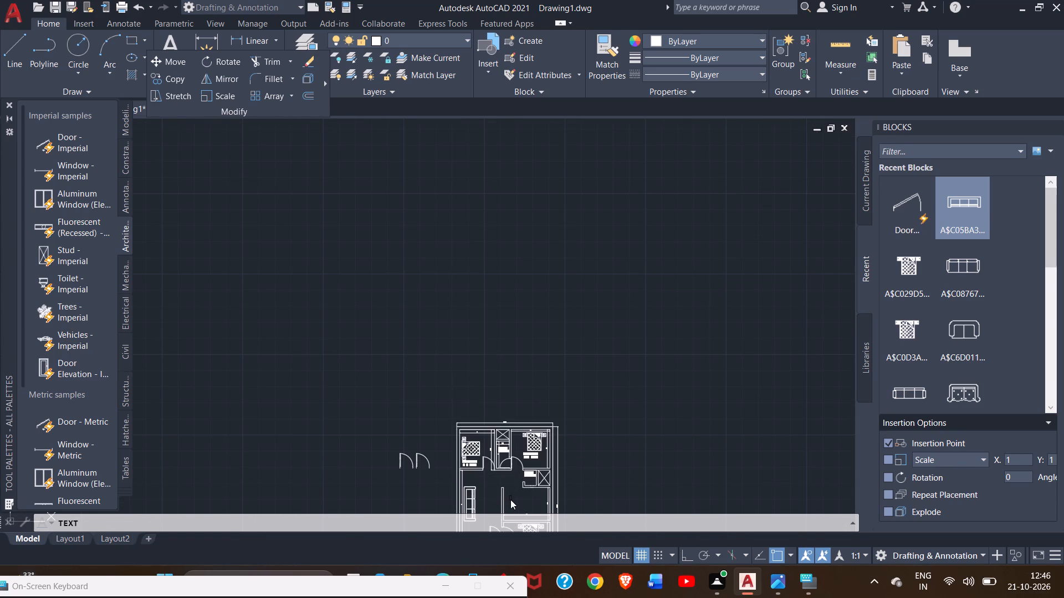
scroll(510, 499, "up", 3, "ctrl")
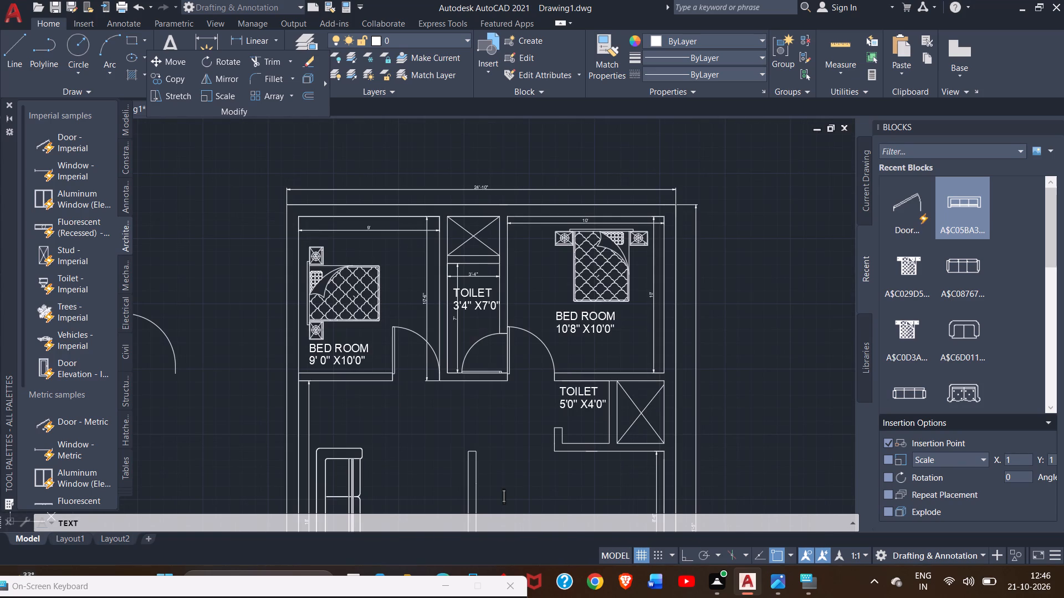
type("KI")
type("TCHE")
key("n")
key("Return")
Add the size line 12'0" X8'0" beneath the KITCHEN label.
type("12'0")
key("shift+quotedbl")
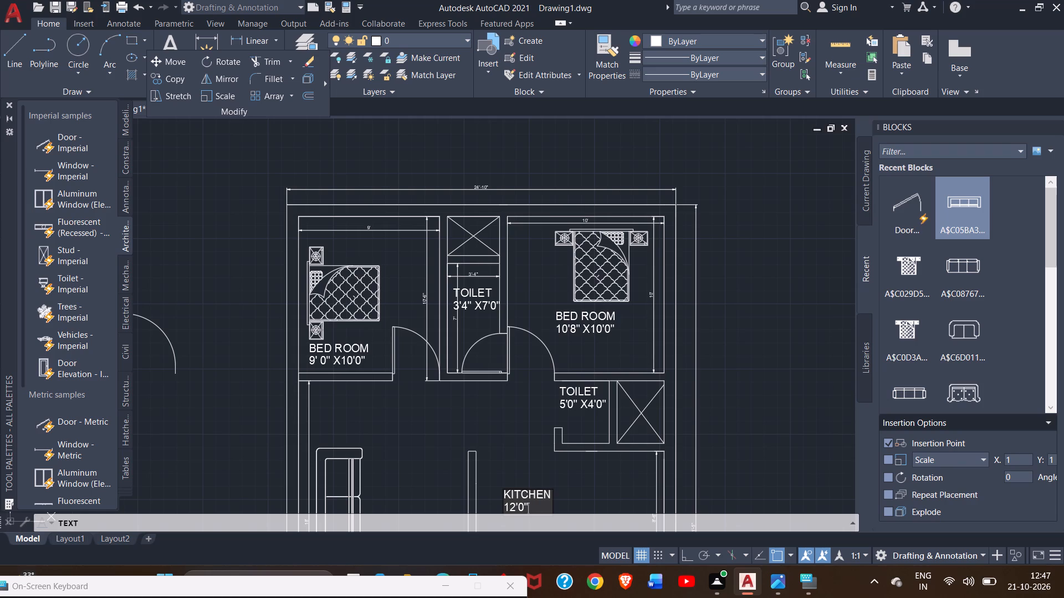
key("space")
type("X")
type("8'")
key("0")
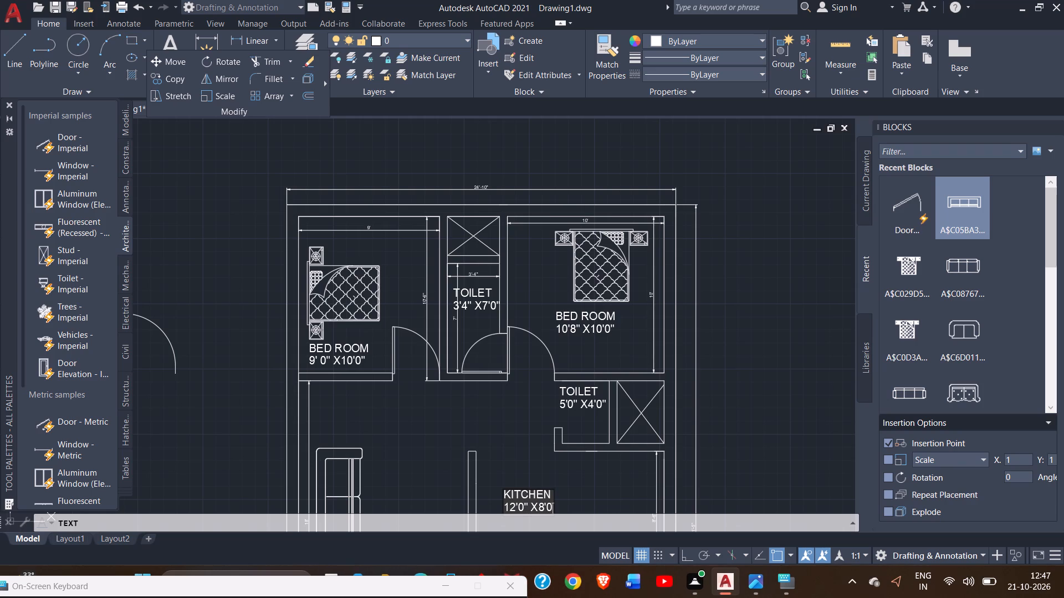
key("shift+quotedbl")
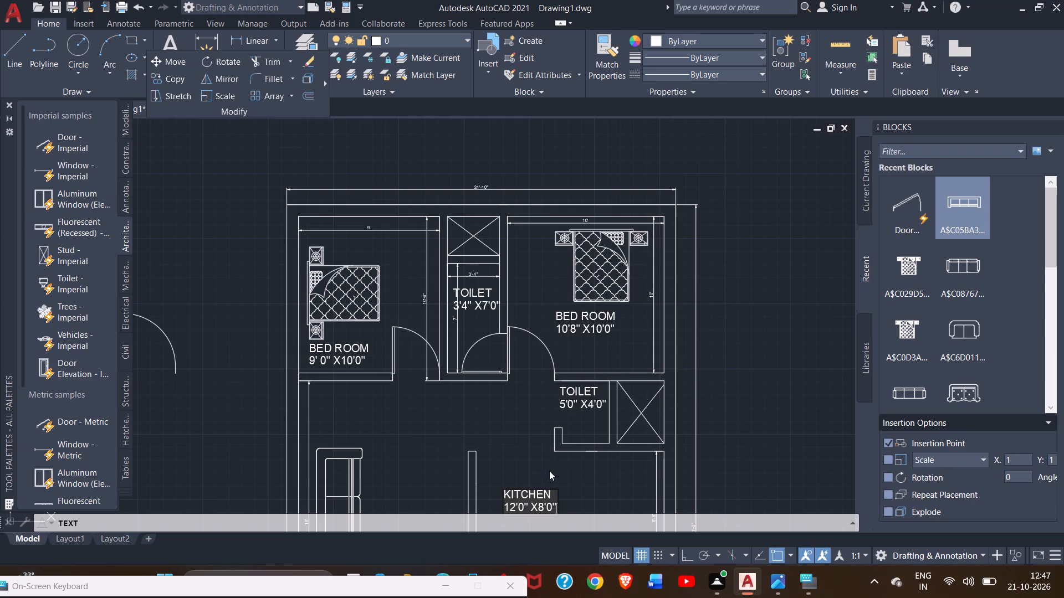
Place the label HALL in the hall, just east of the sofa.
left_click(381, 484)
type("HA")
type("LL")
key("Return")
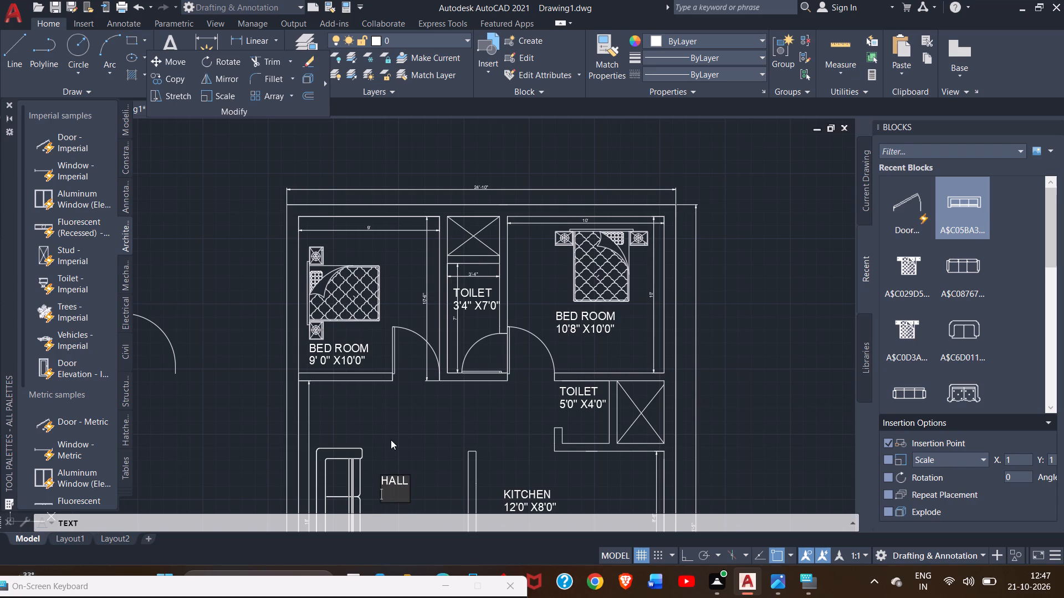
Add the size line 11'4" X18'0" beneath the HALL label.
type("11'")
key("4")
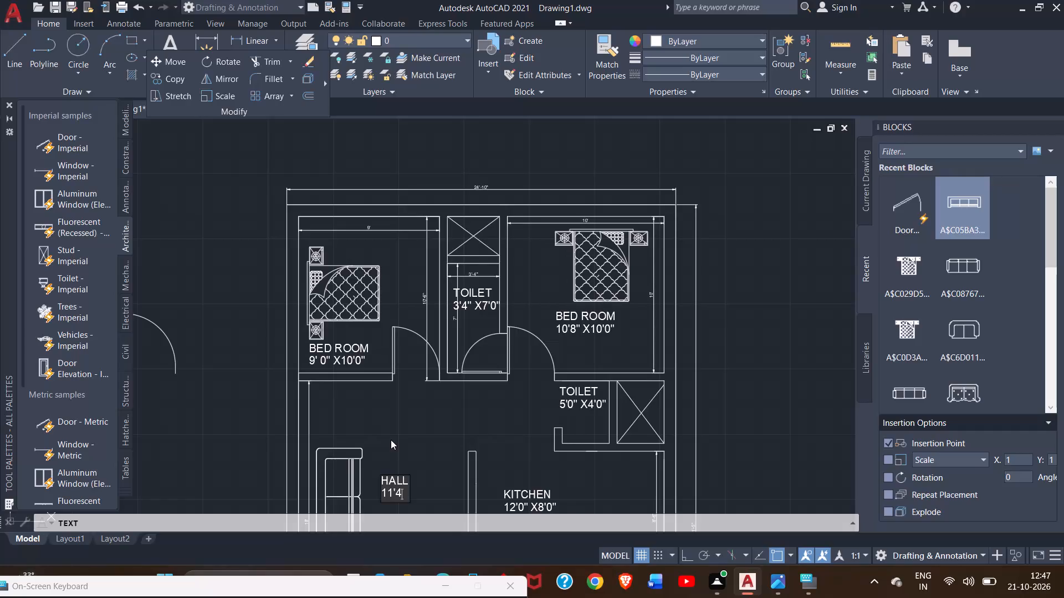
key("shift+quotedbl")
key("space")
key("x")
type("18'0")
key("shift+quotedbl")
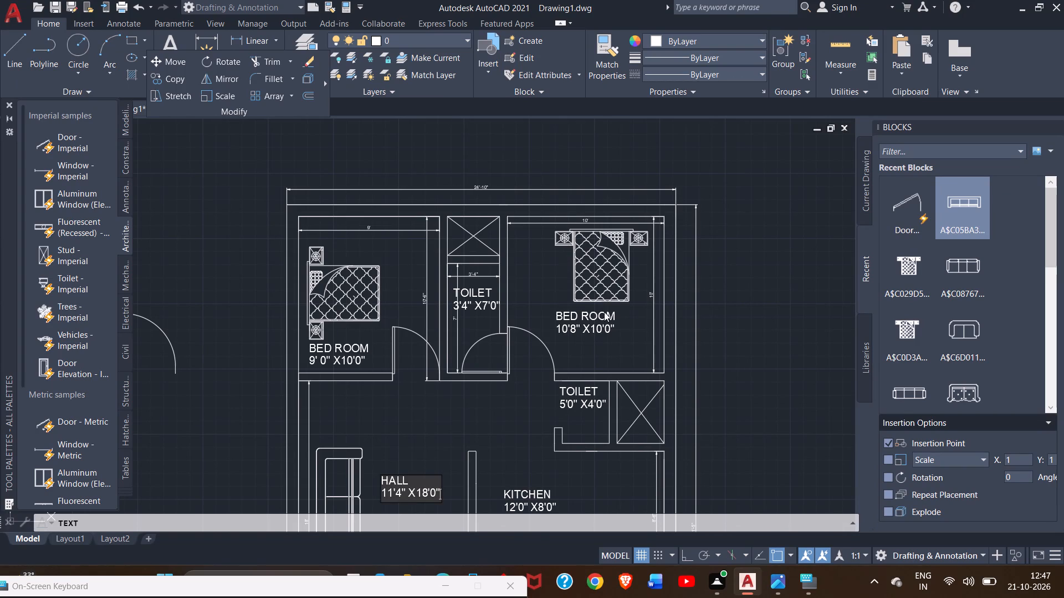
Place the label BED ROOM in the bedroom south of the kitchen, southwest of the bed and below the door swing.
scroll(488, 434, "down", 1, "ctrl")
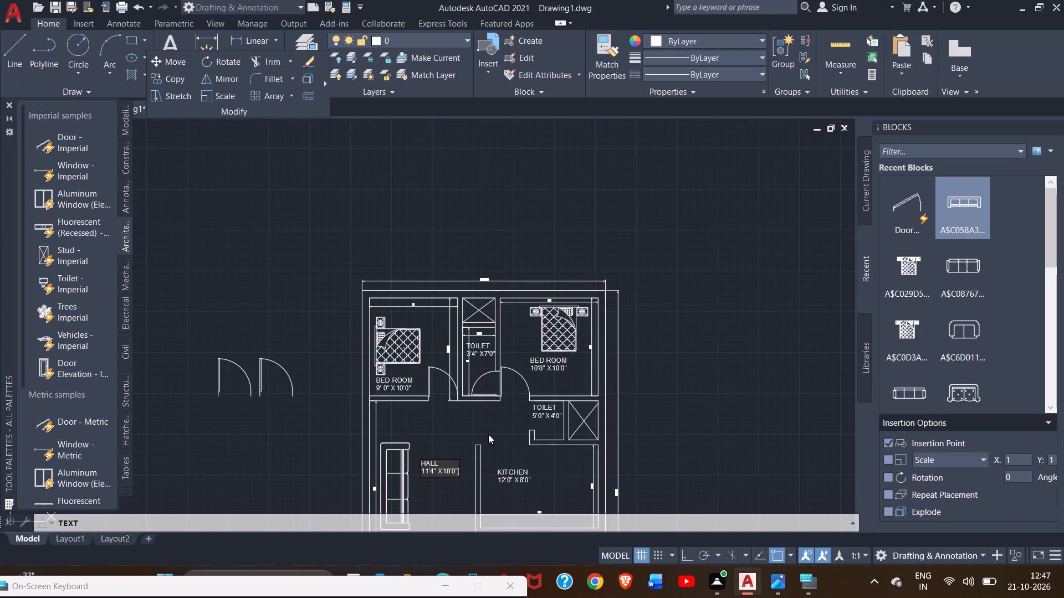
scroll(488, 434, "down", 2, "ctrl")
left_click(491, 491)
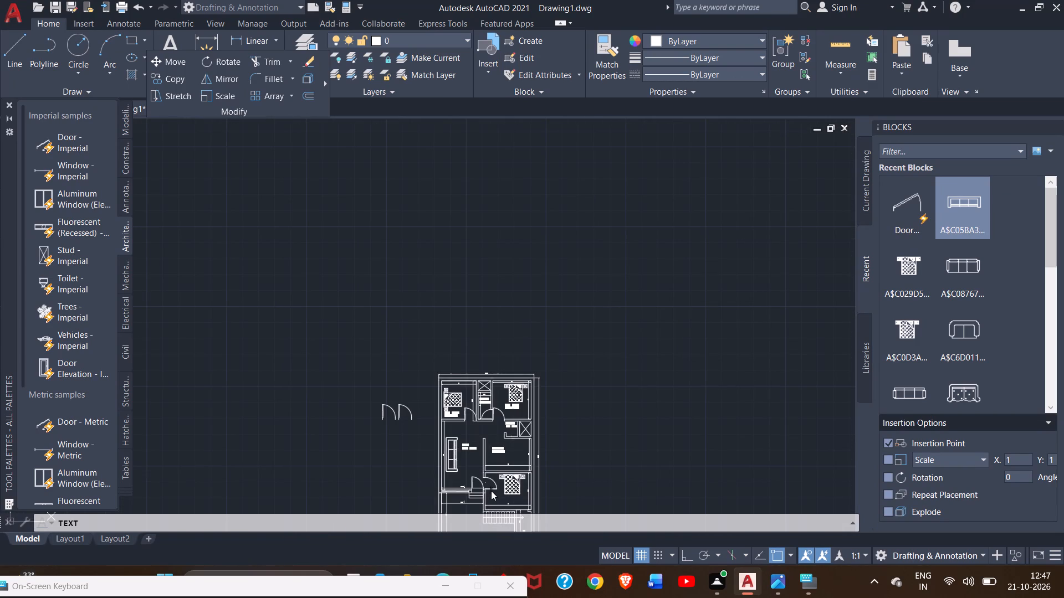
scroll(494, 504, "up", 2, "ctrl")
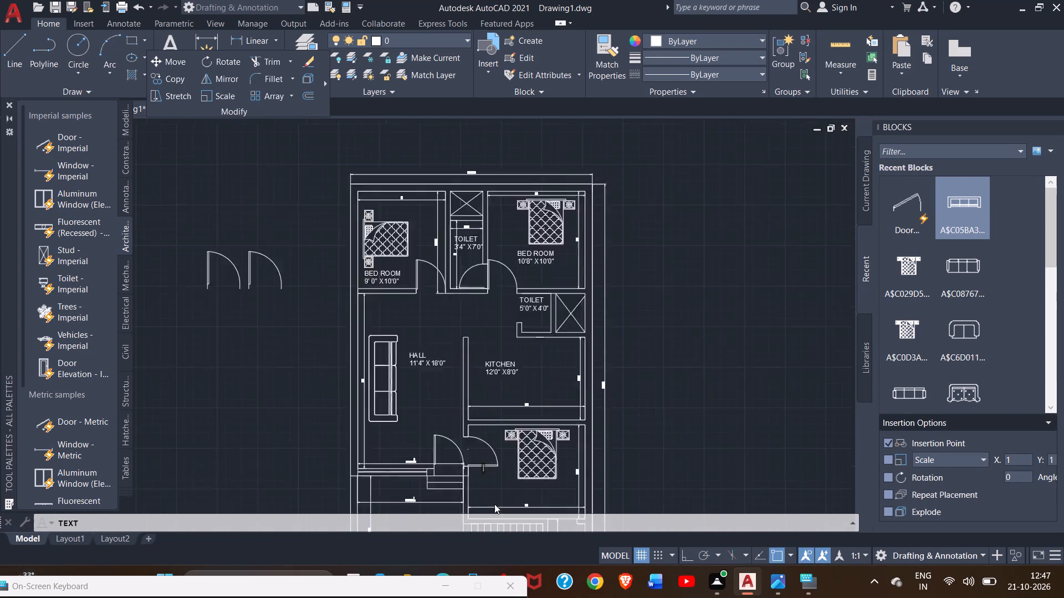
scroll(494, 504, "up", 2, "ctrl")
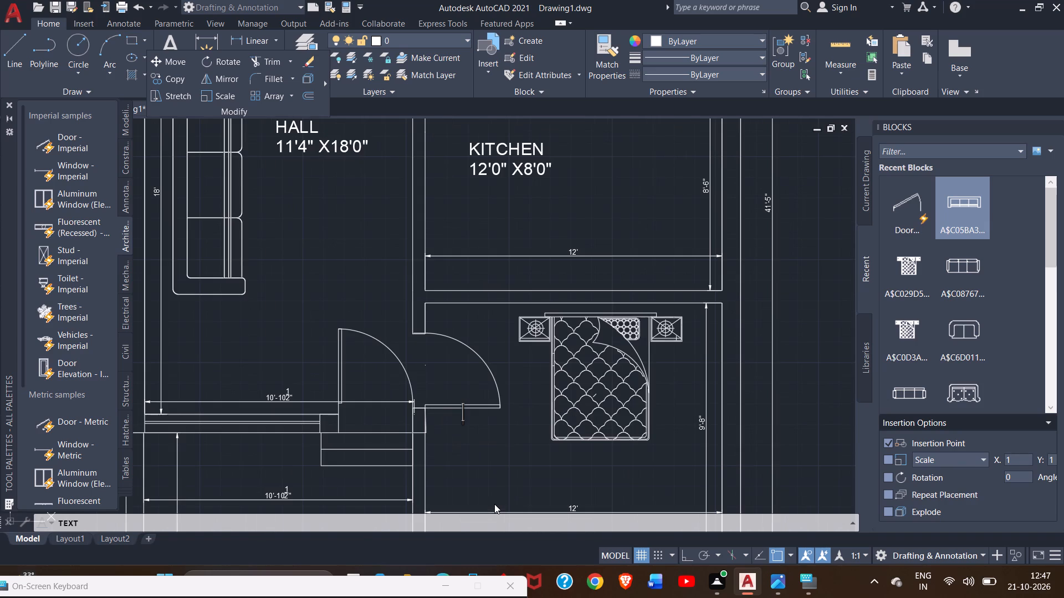
left_click(459, 475)
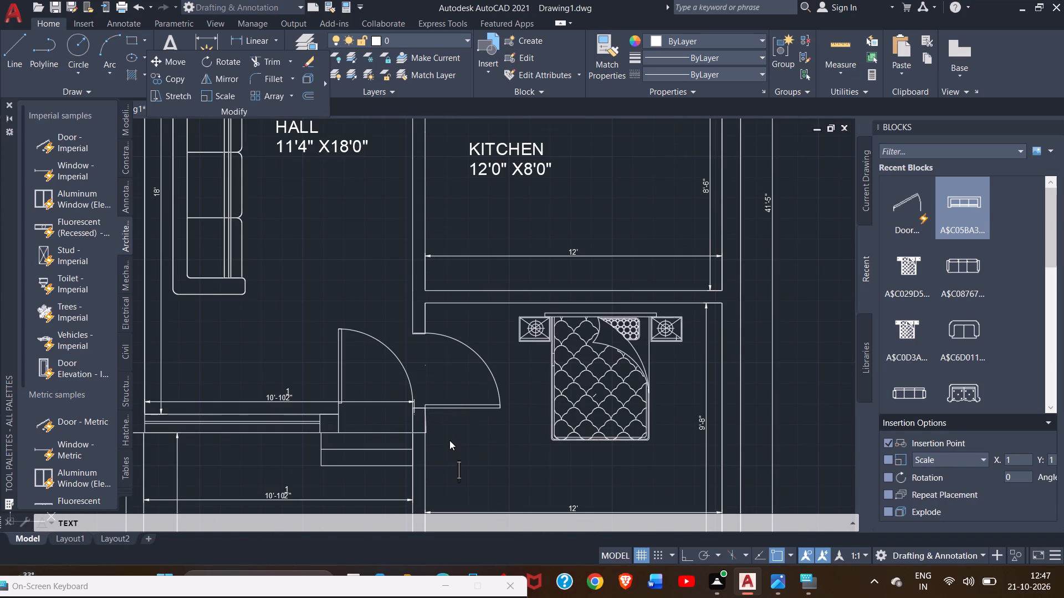
left_click(449, 440)
left_click(457, 463)
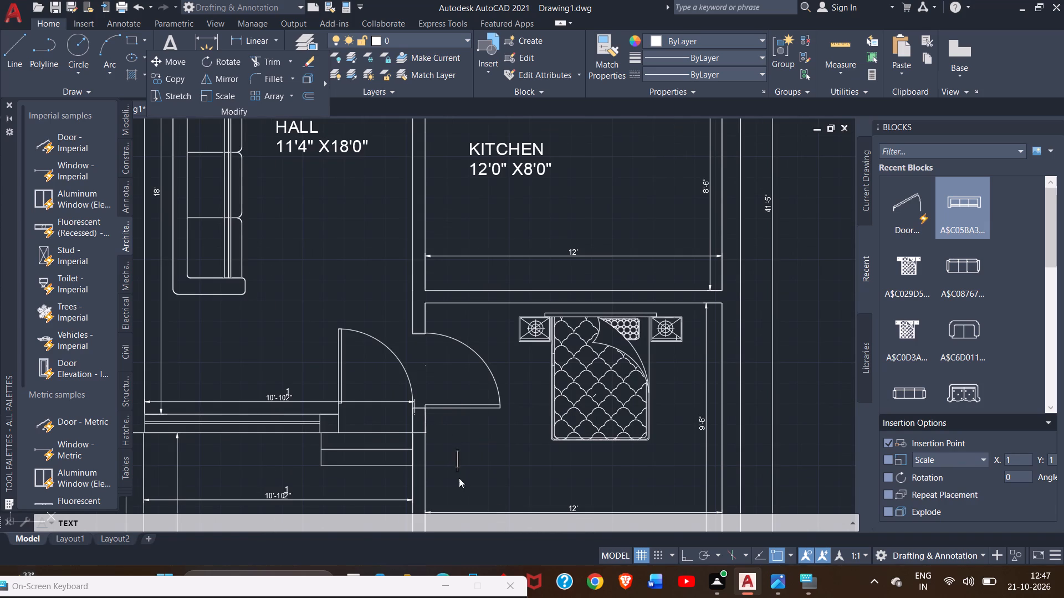
left_click(461, 474)
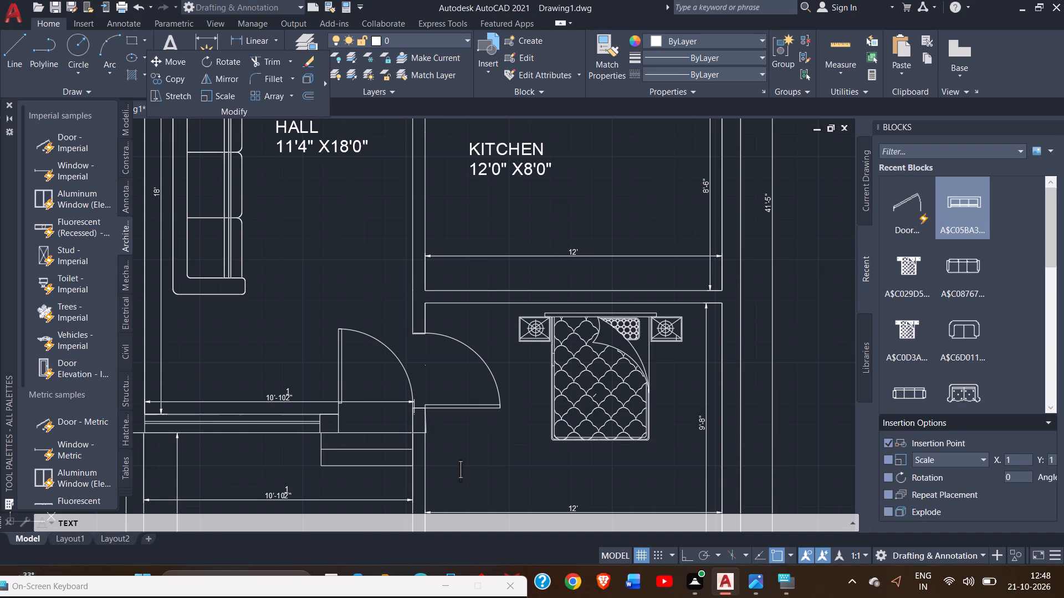
type("BED")
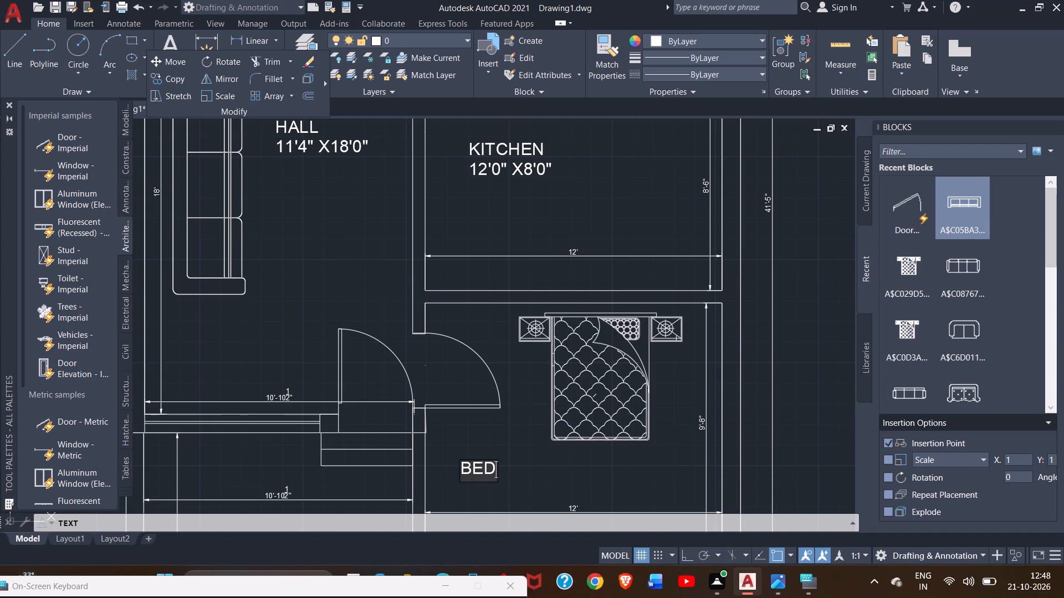
key("space")
key("r")
type("OOM")
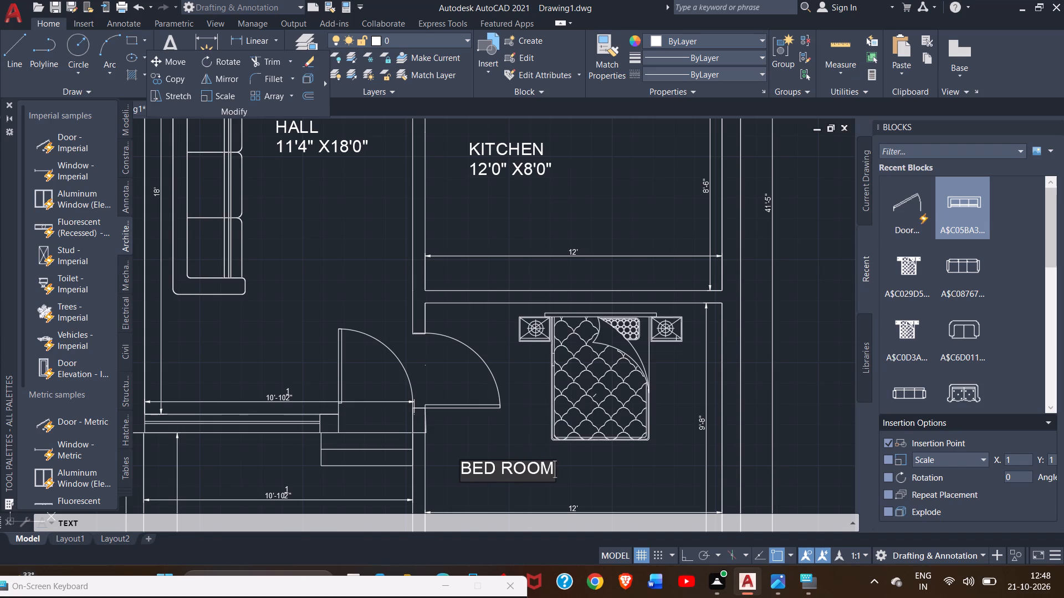
key("Return")
Add the size line 12'0" X9'8" beneath the BED ROOM label in the southern bedroom.
type("12'0")
type("\" X")
type("9'")
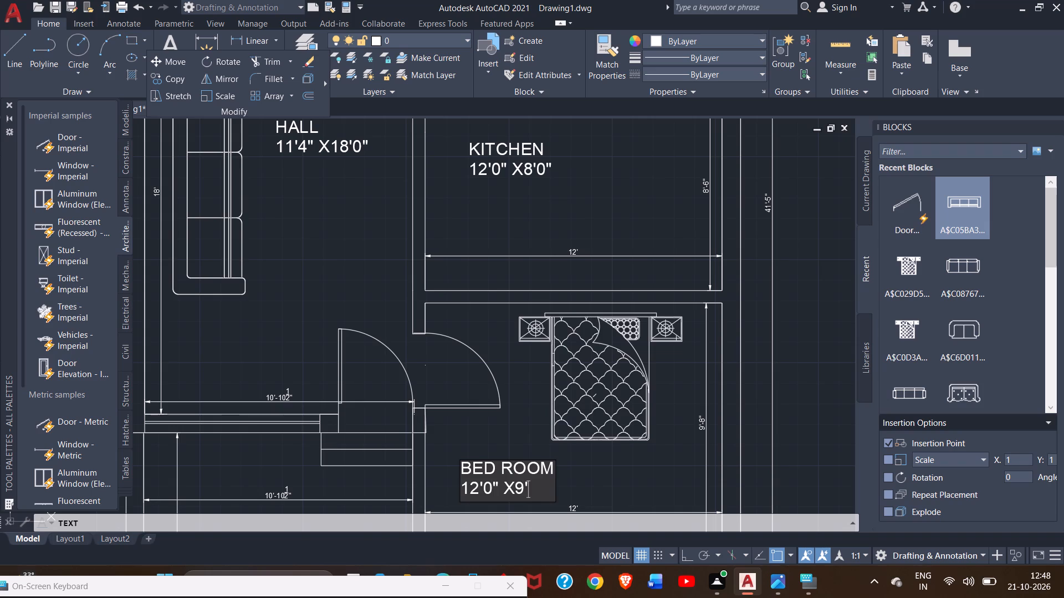
key("8")
key("shift+quotedbl")
Place the label TOILET in the toilet east of the staircase, just above the stair arrow's head.
scroll(507, 385, "down", 1, "ctrl")
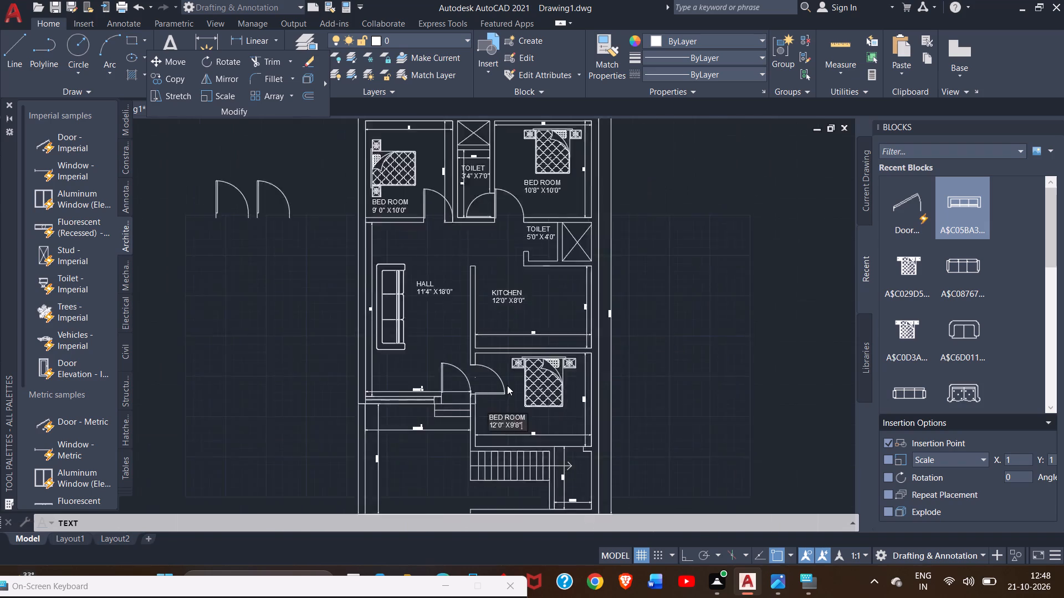
scroll(507, 385, "down", 2, "ctrl")
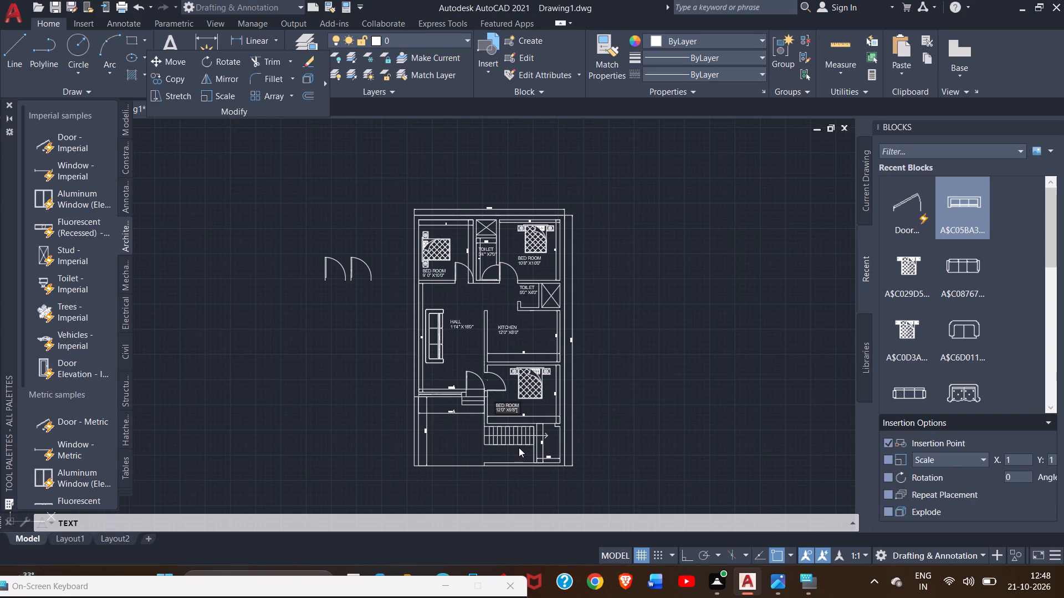
scroll(548, 436, "up", 5, "ctrl")
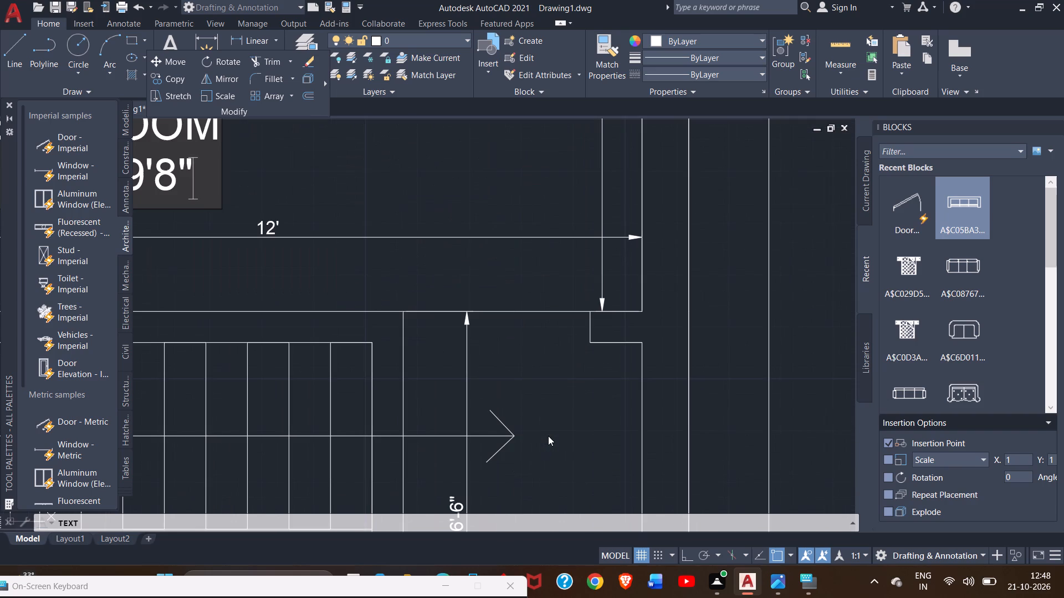
left_click(497, 394)
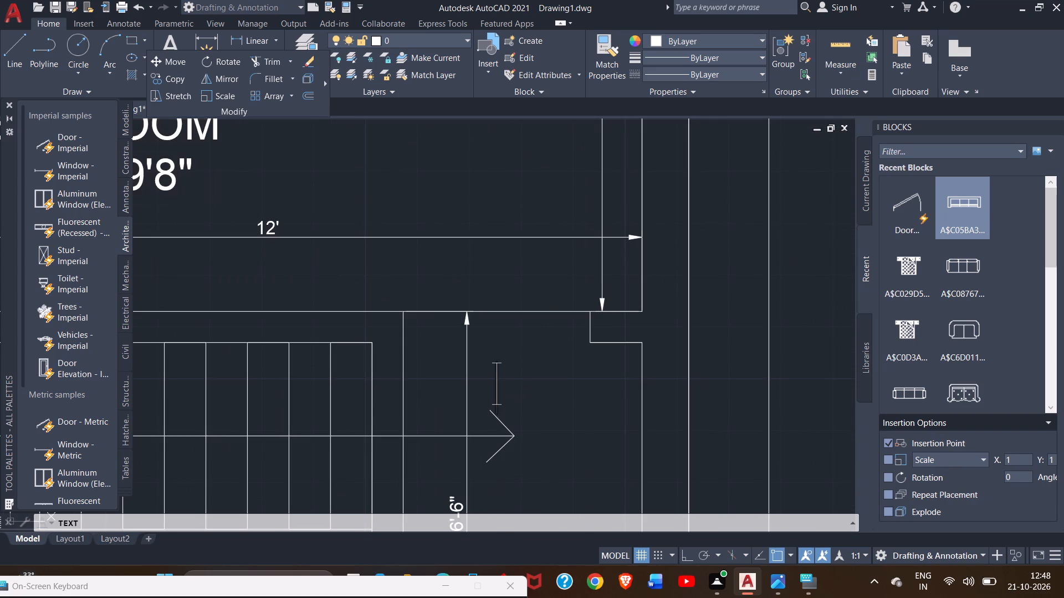
key("t")
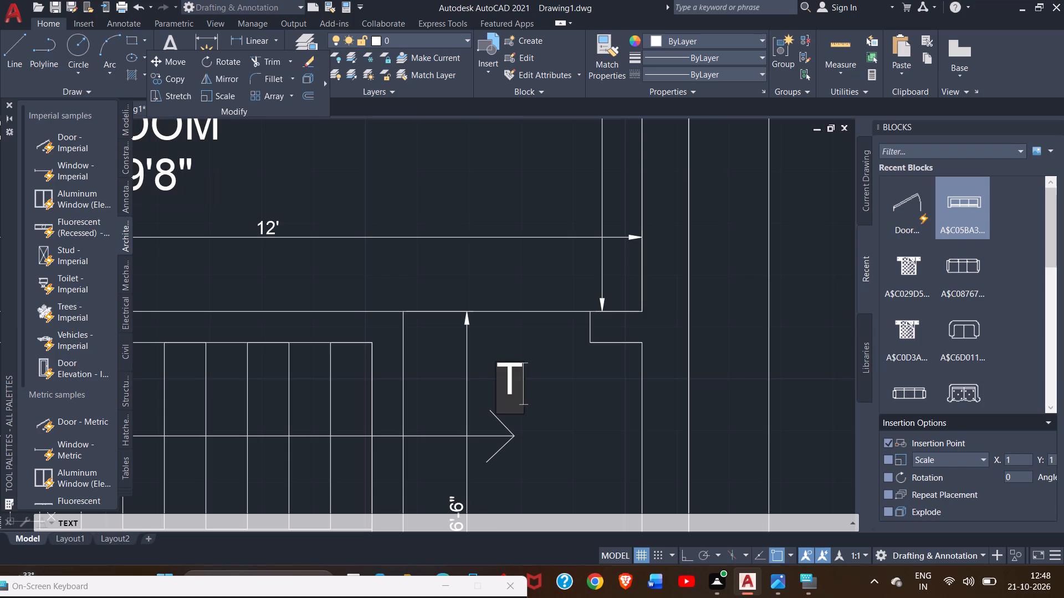
type("OILET")
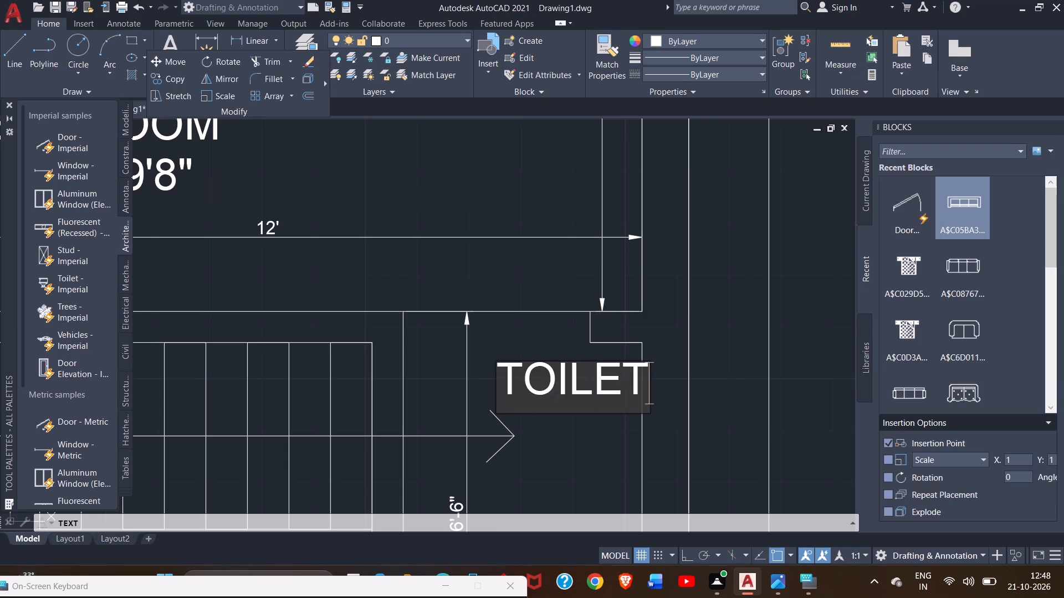
key("BackSpace")
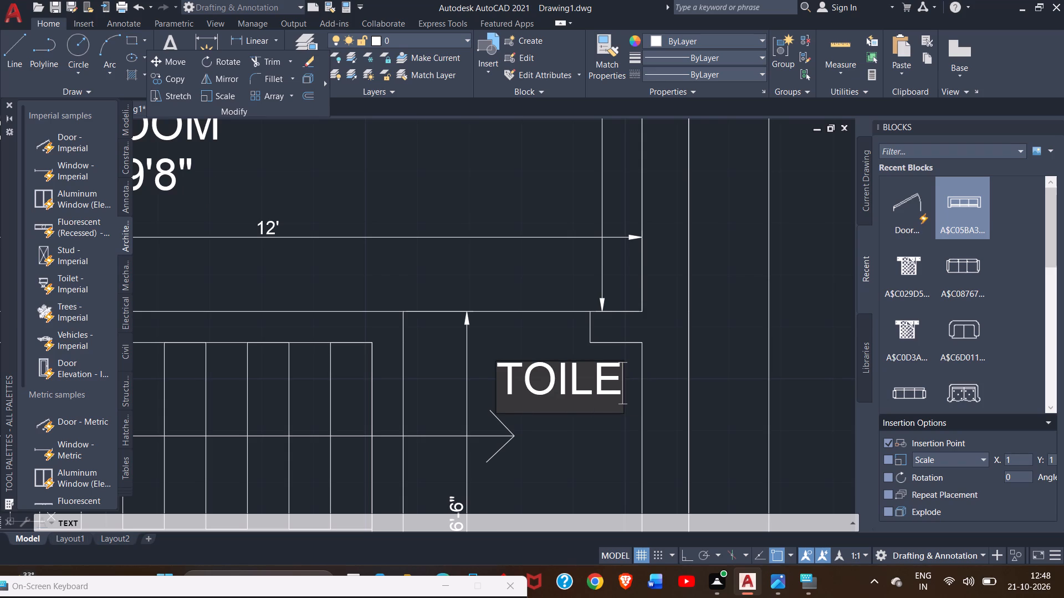
key("t")
key("Return")
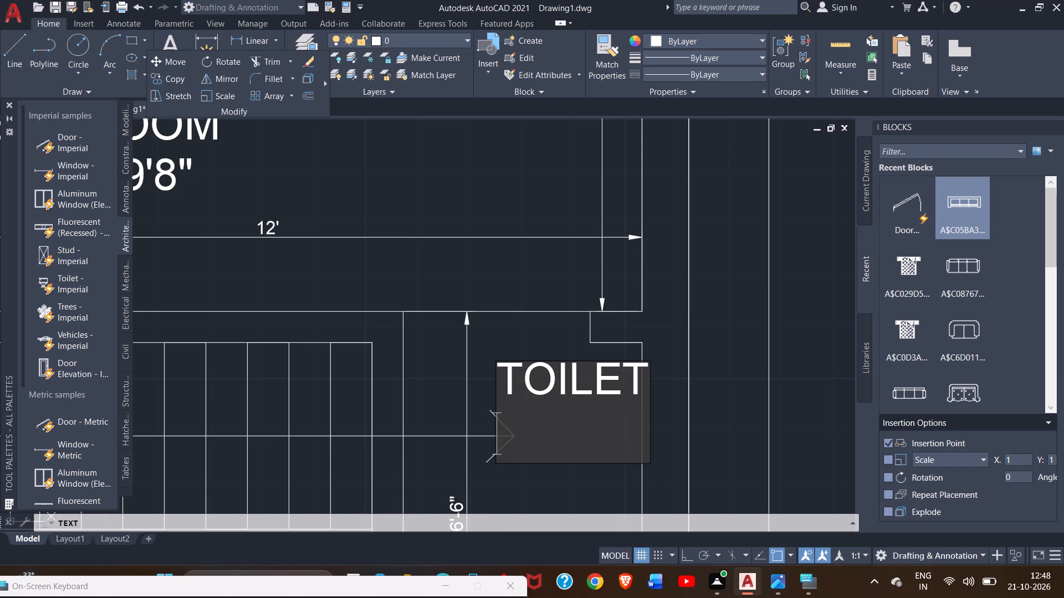
Add the size line 3'10"X6'0" beneath the TOILET label east of the staircase.
type("3'")
type("10")
key("shift+quotedbl")
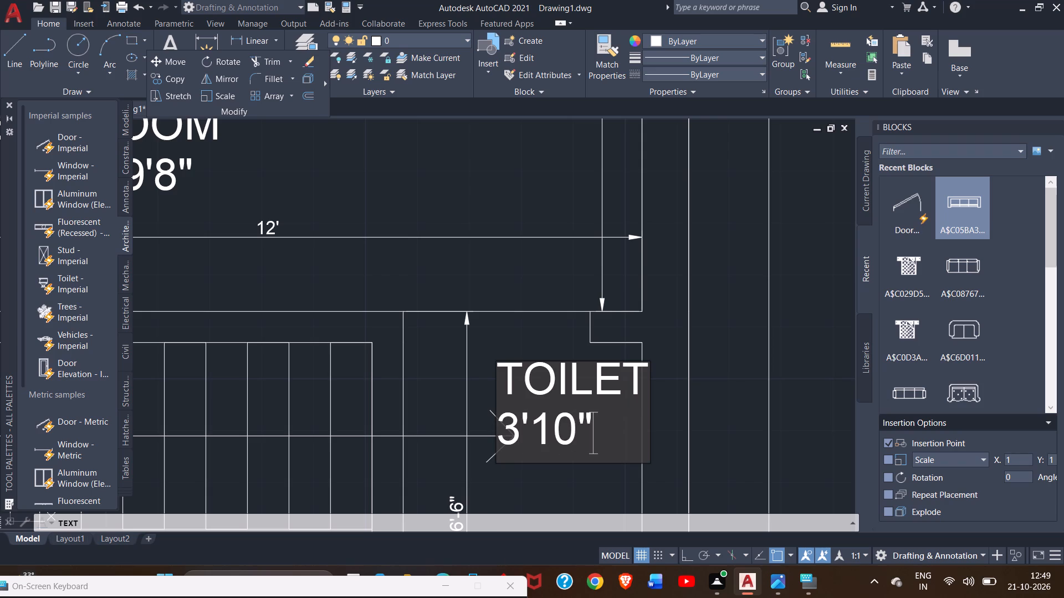
key("x")
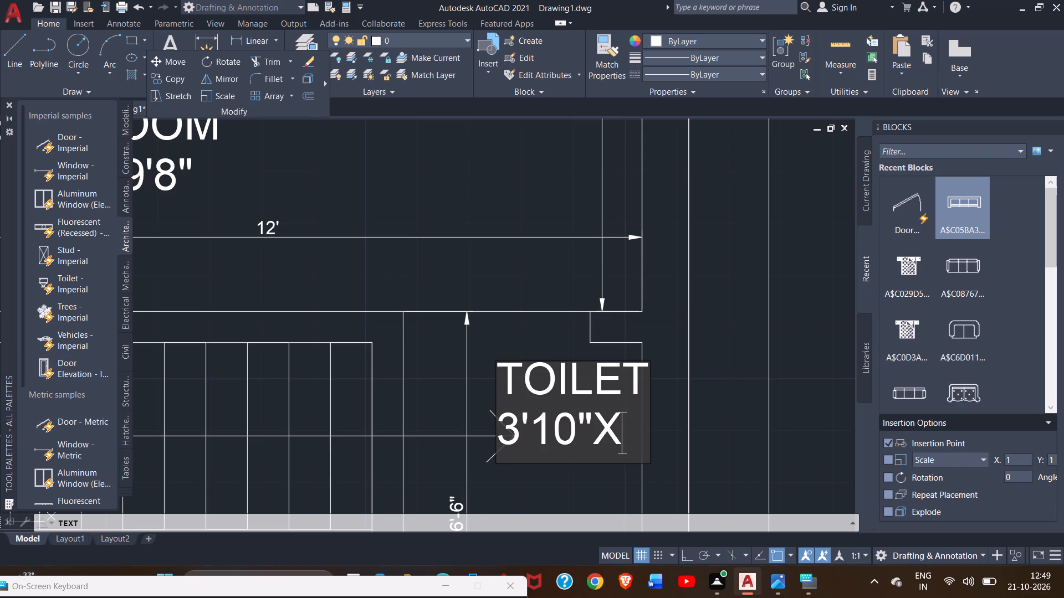
type("6'")
key("0")
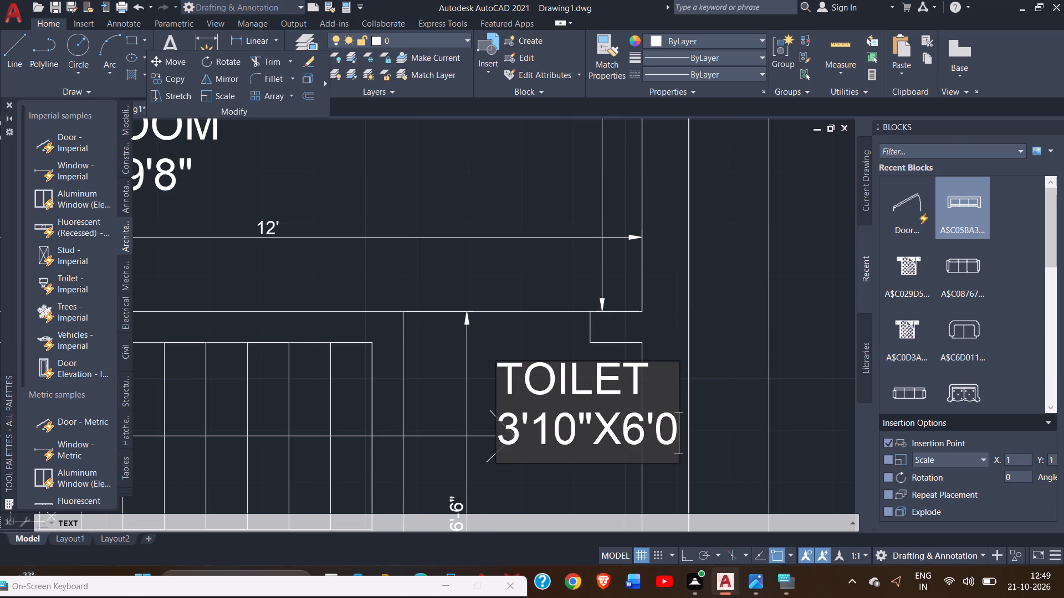
key("shift+quotedbl")
Place the label PARKING in the open area west of the staircase.
scroll(497, 394, "down", 2, "ctrl")
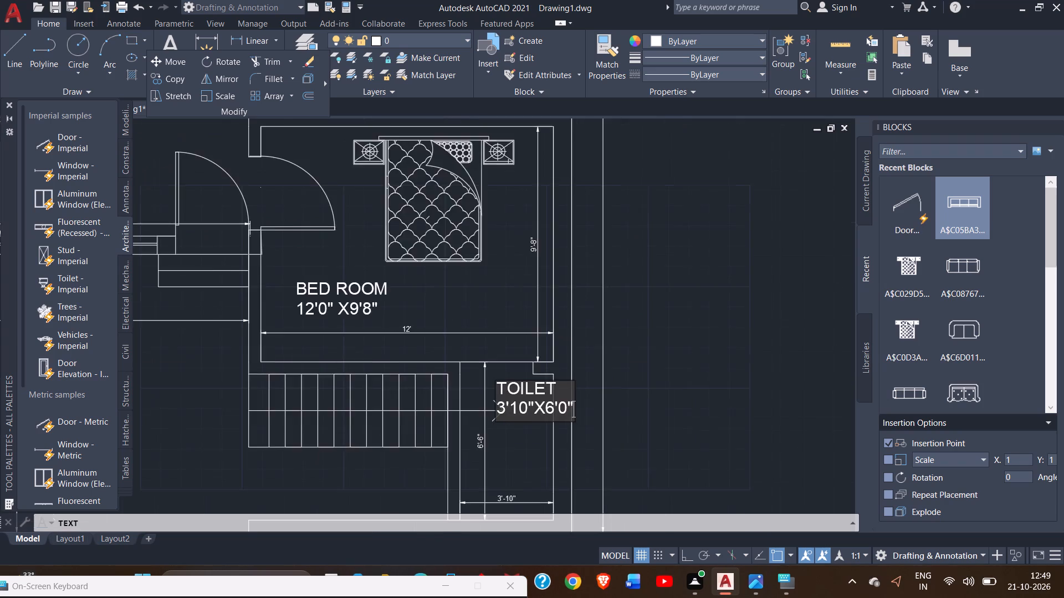
scroll(497, 394, "up", 1, "ctrl")
scroll(497, 394, "right", 1)
scroll(497, 394, "down", 2, "ctrl")
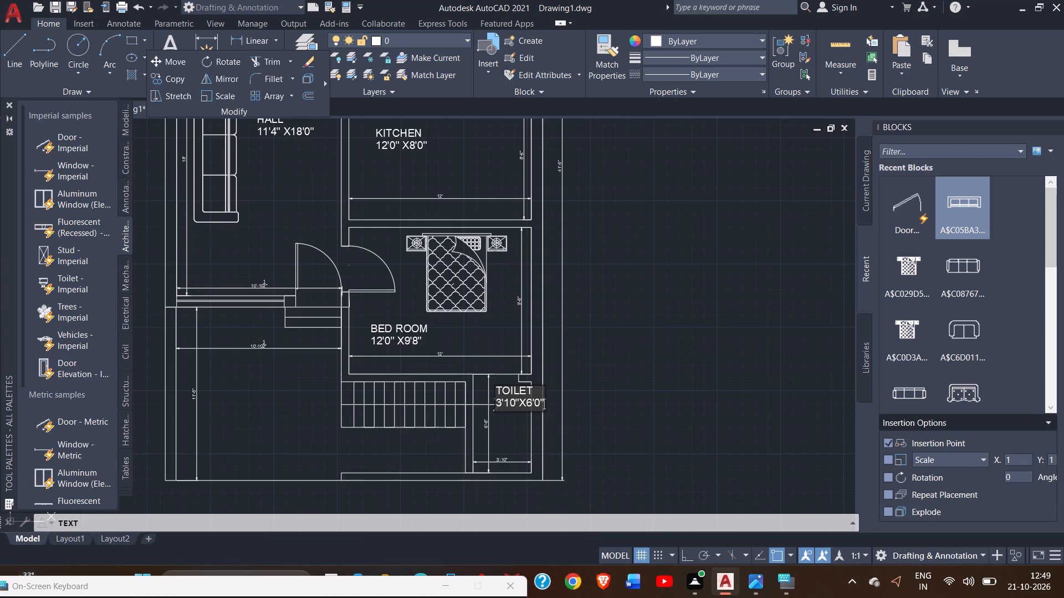
left_click(334, 453)
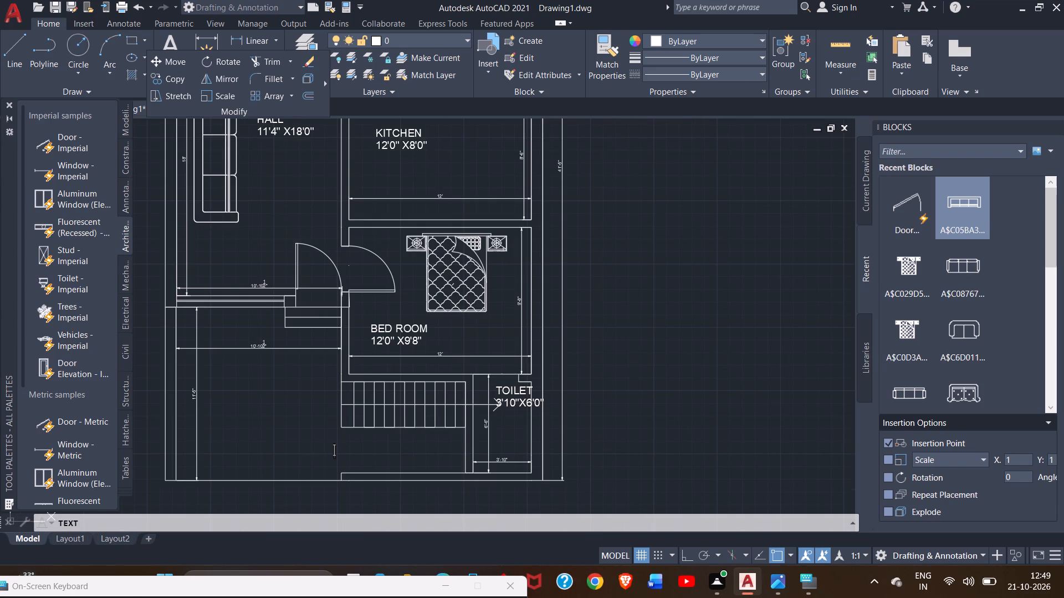
left_click(269, 394)
type("PARKIN")
key("g")
Add the size line 11'8" X10'4" beneath the PARKING label.
key("Return")
type("11'8")
key("shift+quotedbl")
key("space")
key("x")
type("10'4")
key("shift+quotedbl")
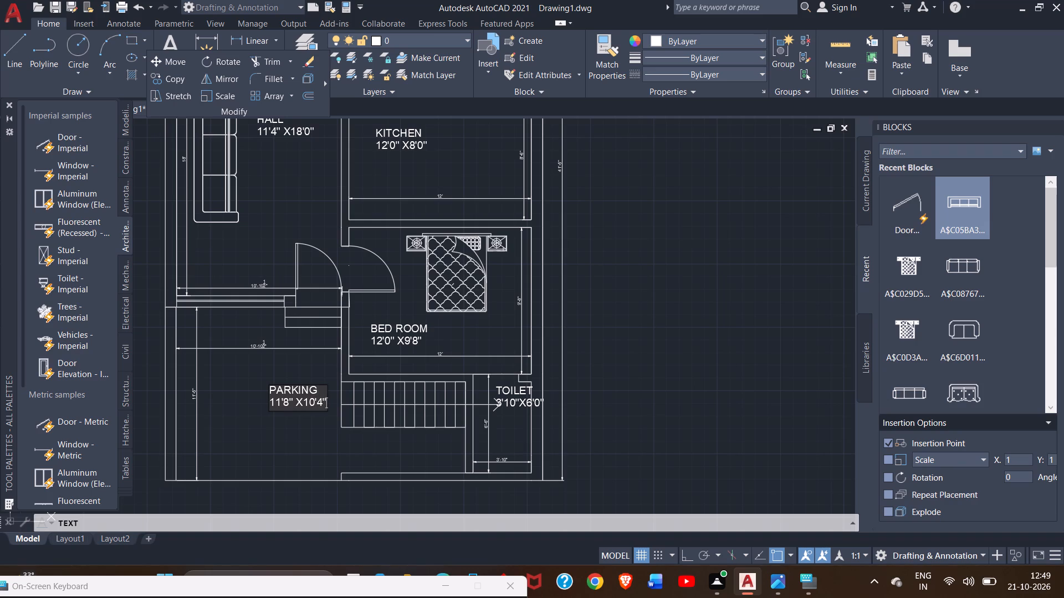
scroll(269, 394, "down", 2, "ctrl")
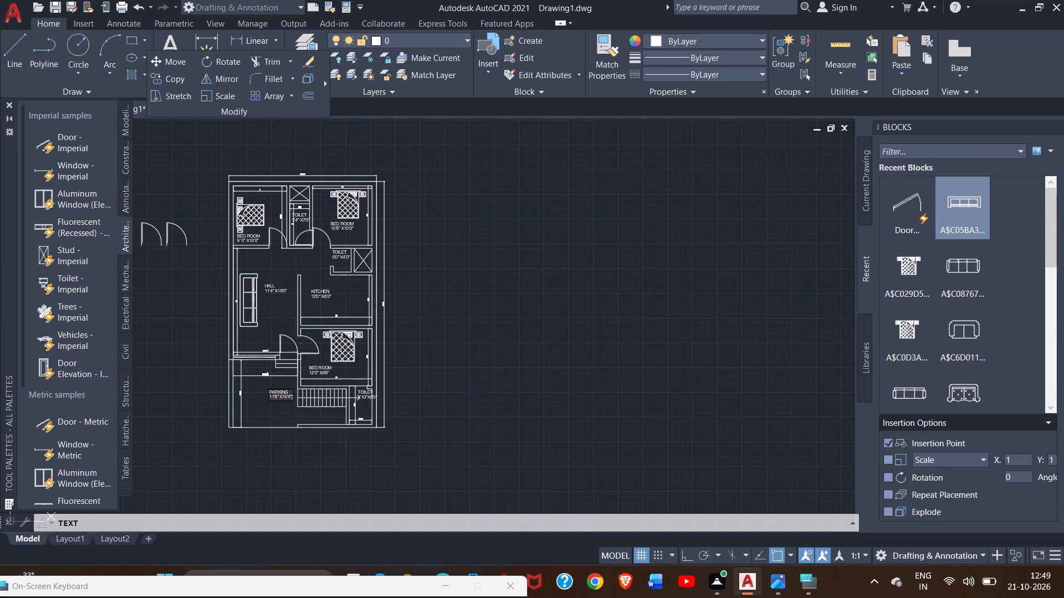
scroll(269, 394, "up", 1, "ctrl")
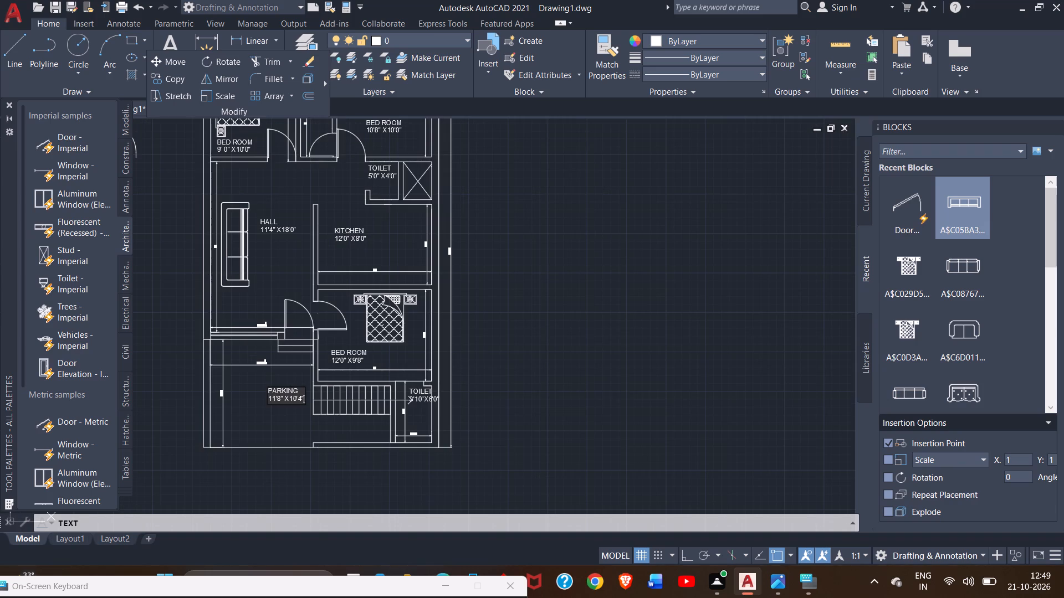
End the Text command without adding any further labels to the plan.
left_click(277, 425)
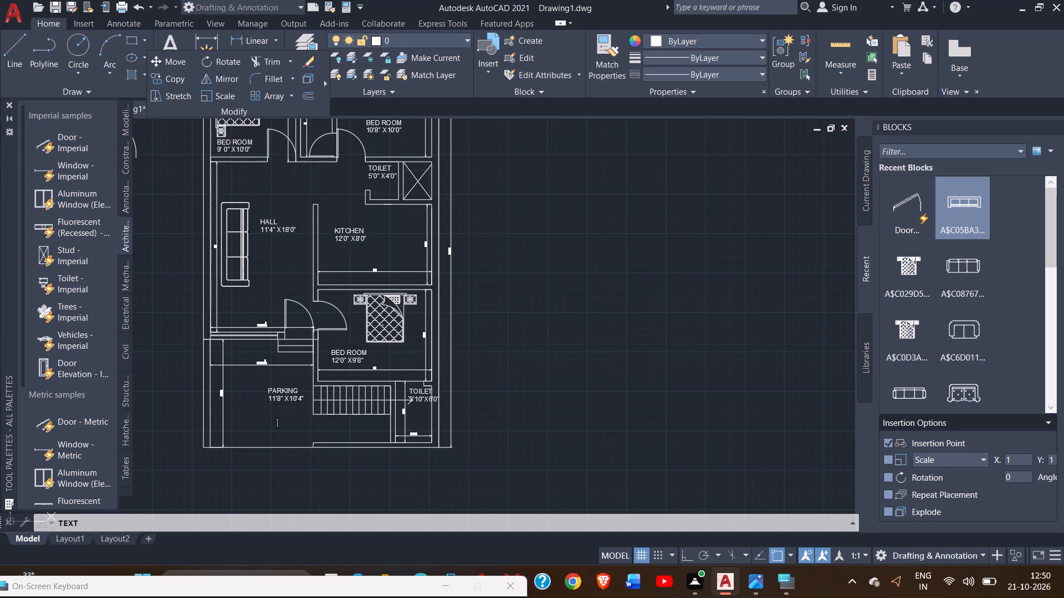
scroll(265, 282, "up", 2, "ctrl")
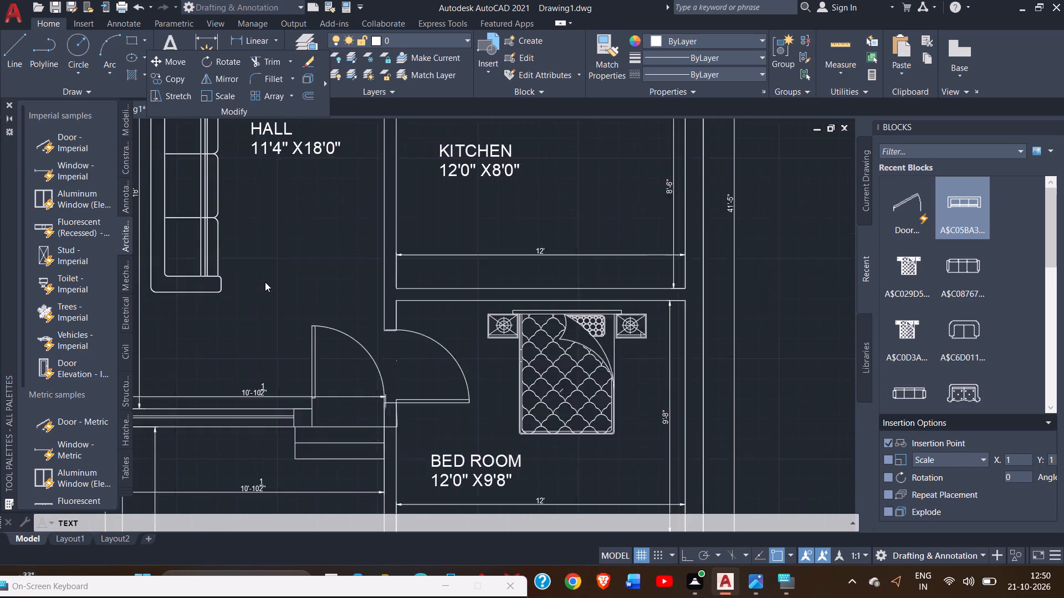
scroll(265, 282, "up", 1, "ctrl")
scroll(265, 282, "down", 4, "ctrl")
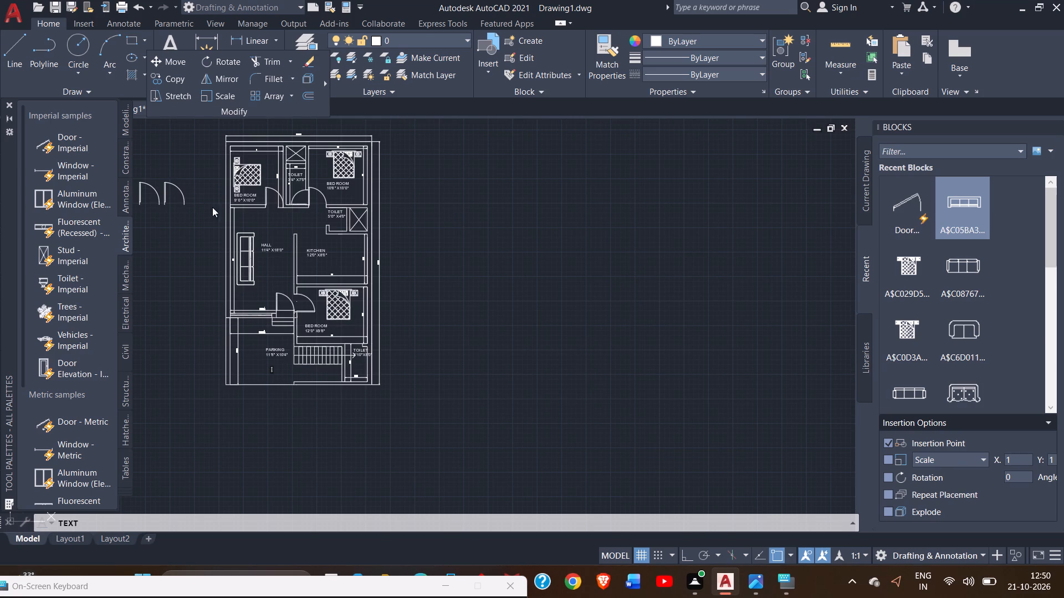
double_click(183, 178)
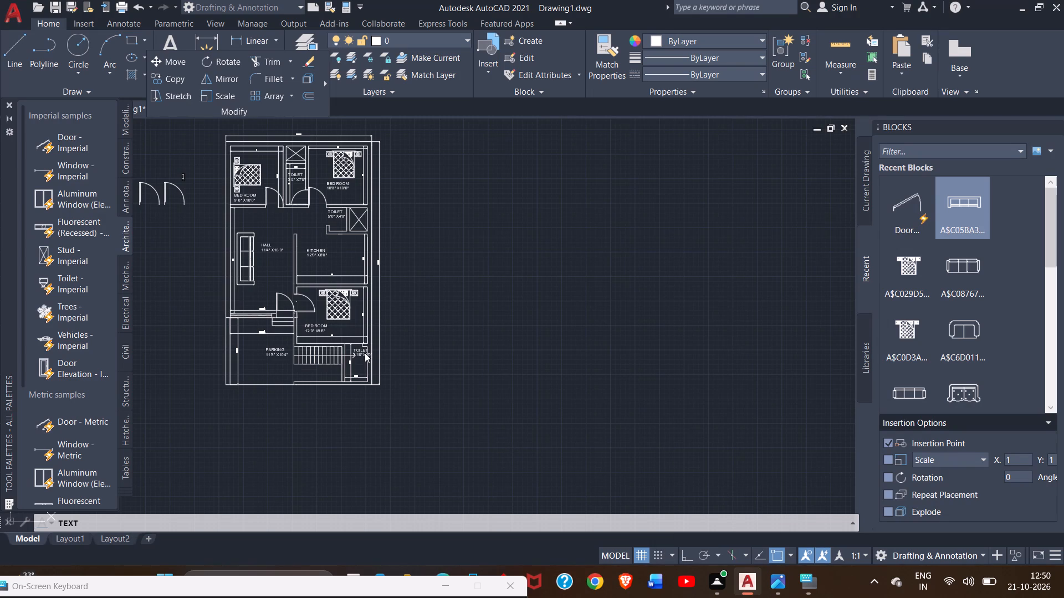
scroll(365, 353, "up", 2, "ctrl")
scroll(365, 353, "down", 2, "ctrl")
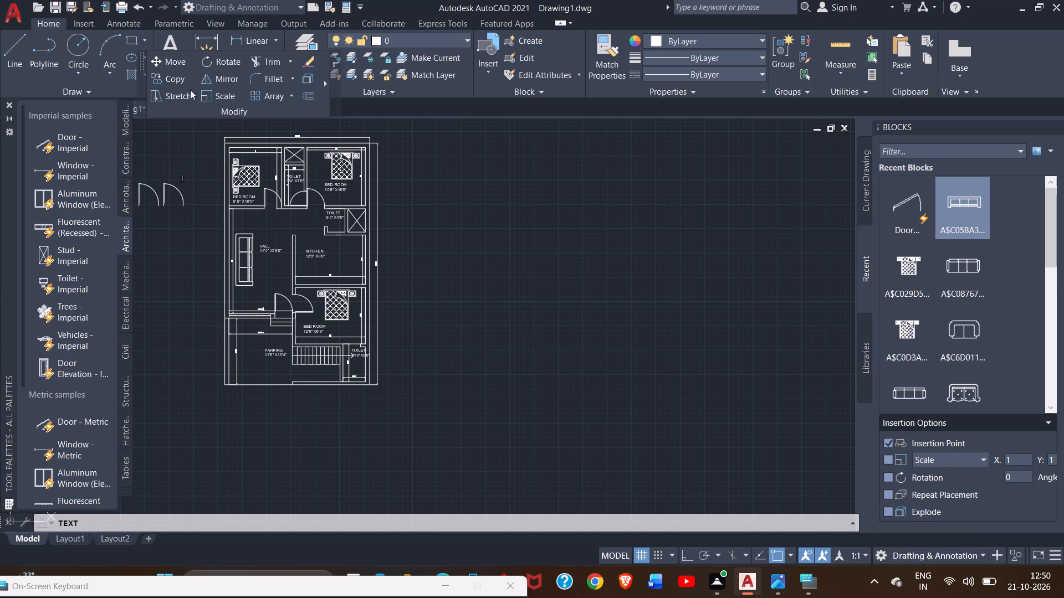
left_click(132, 71)
scroll(249, 138, "up", 2, "ctrl")
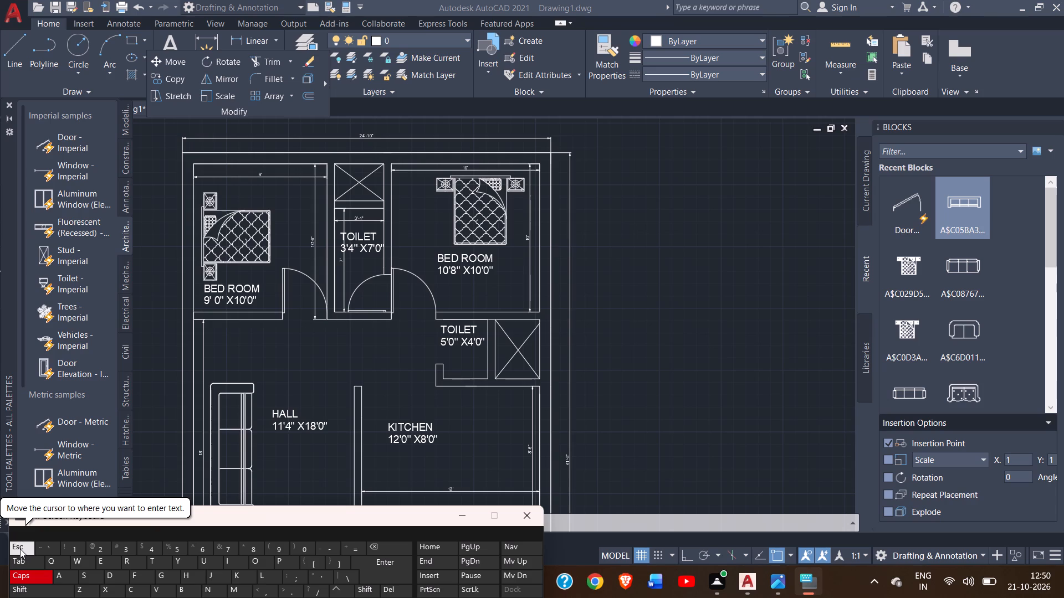
left_click(658, 240)
right_click(658, 240)
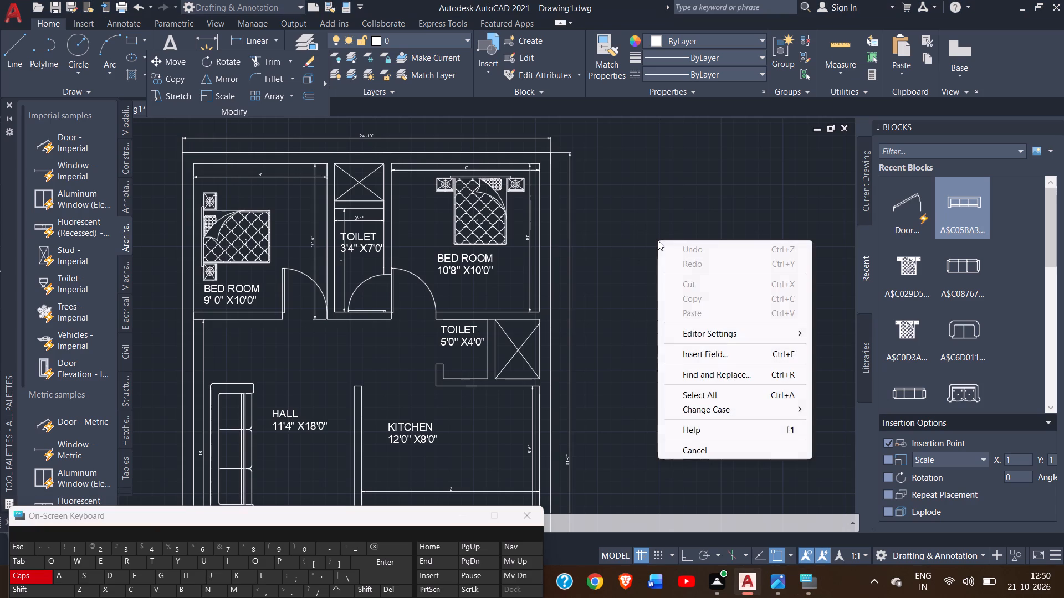
left_click(642, 235)
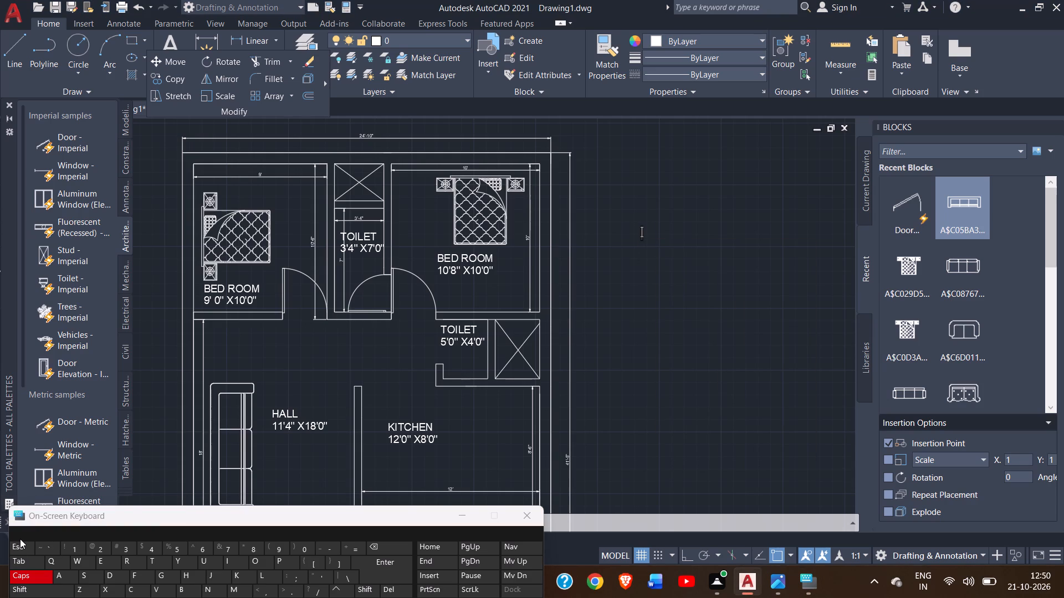
key("Escape")
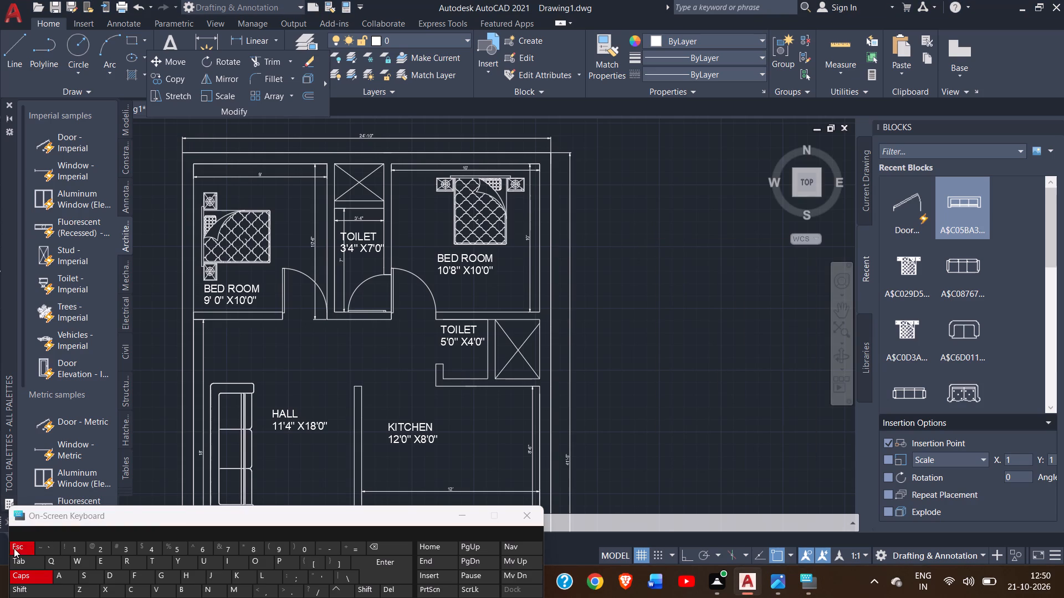
key("Escape")
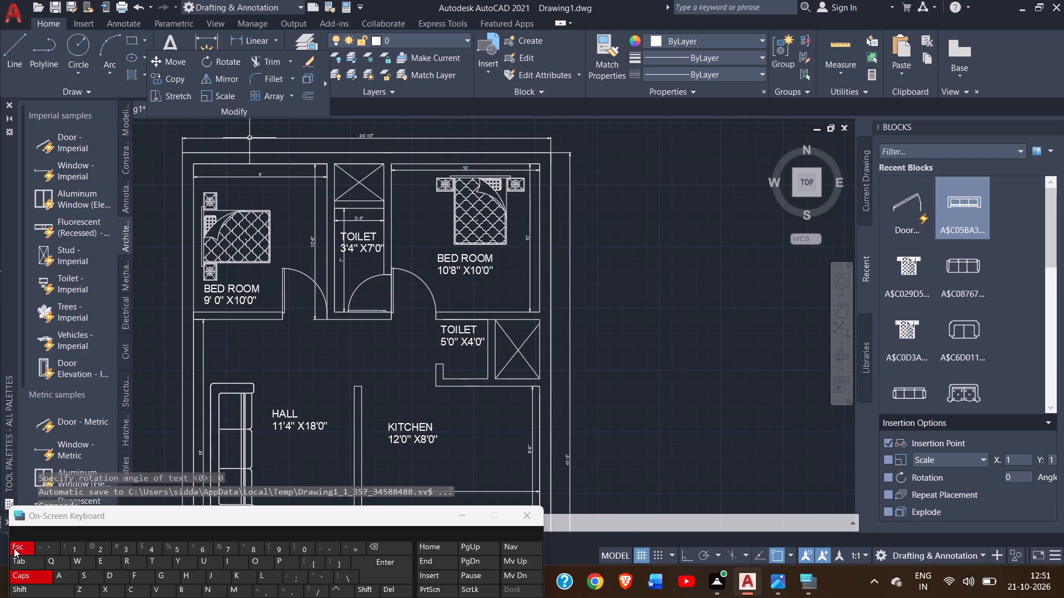
key("Escape")
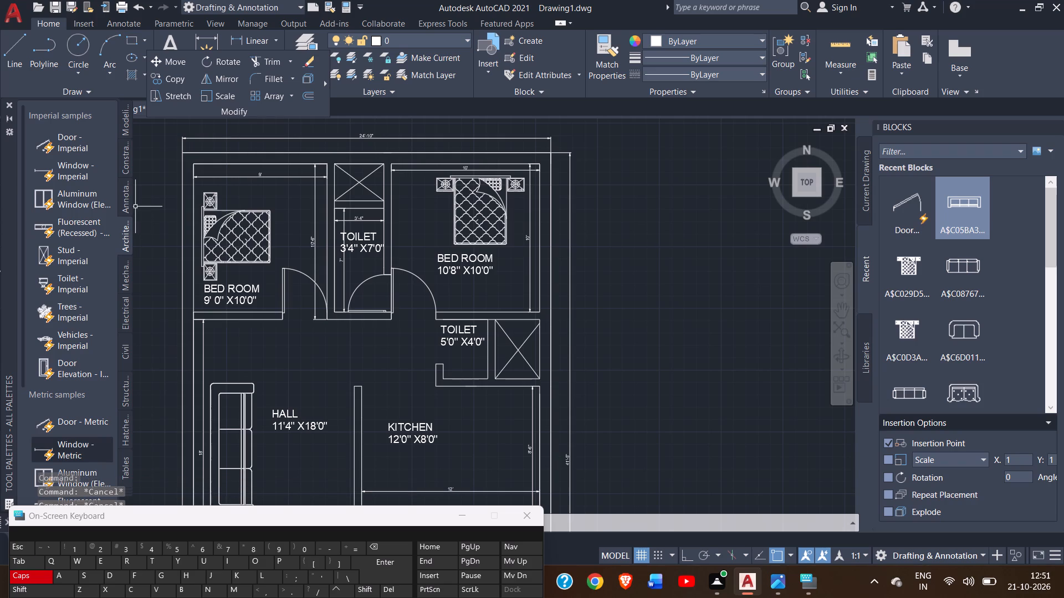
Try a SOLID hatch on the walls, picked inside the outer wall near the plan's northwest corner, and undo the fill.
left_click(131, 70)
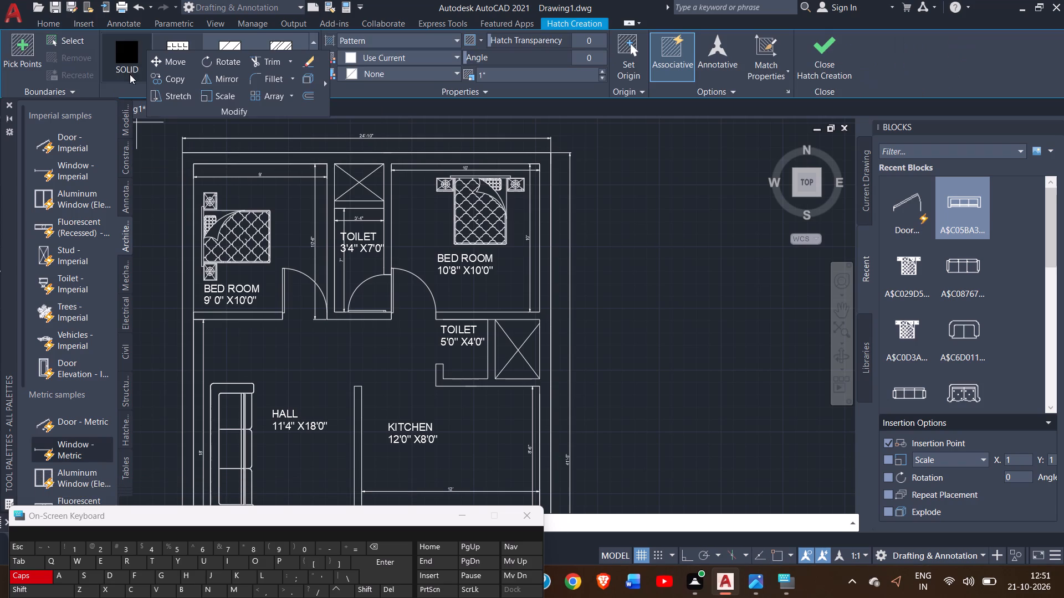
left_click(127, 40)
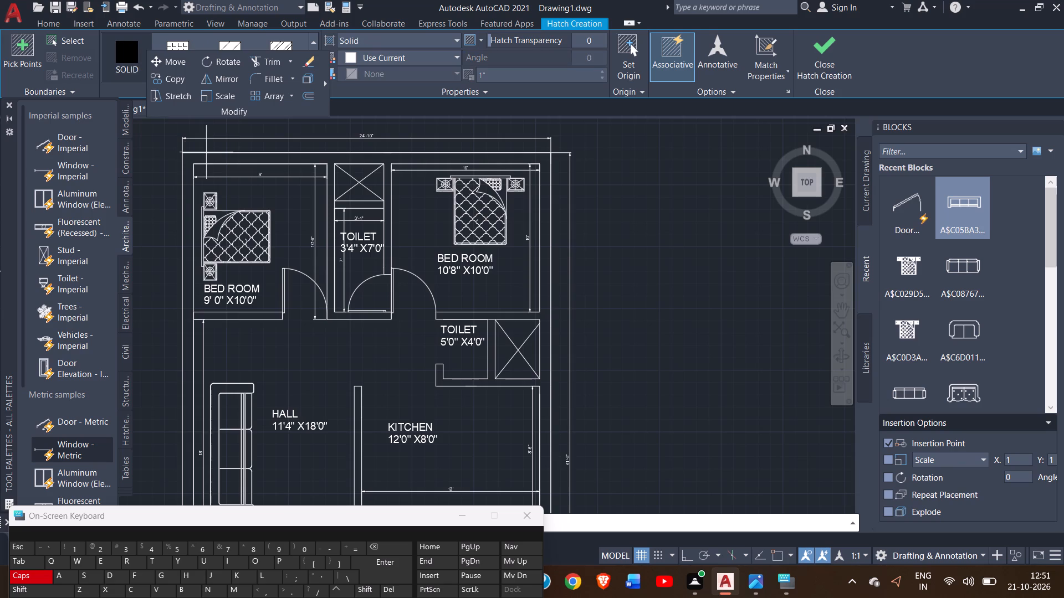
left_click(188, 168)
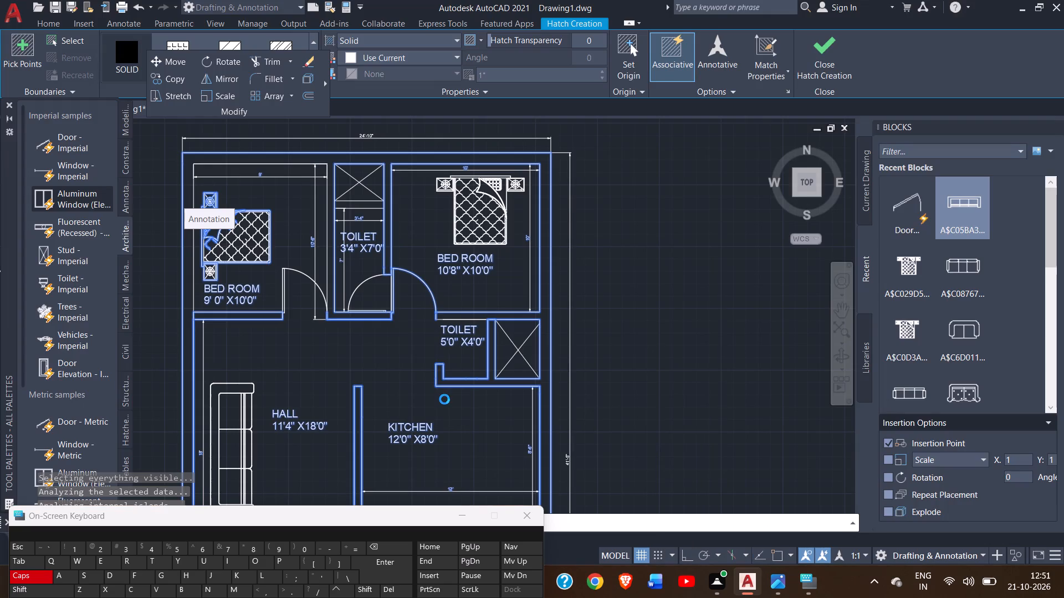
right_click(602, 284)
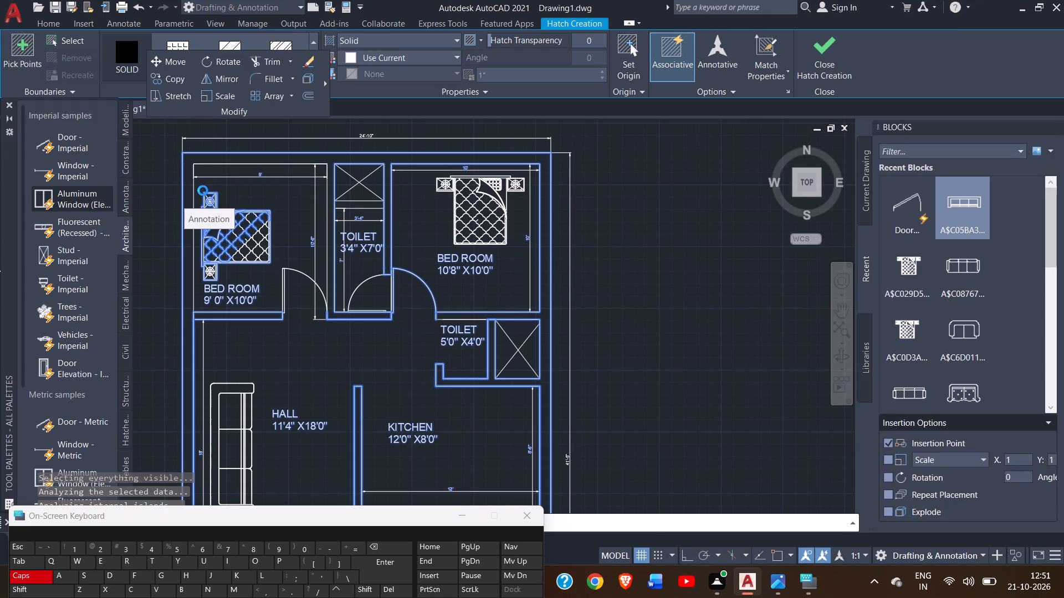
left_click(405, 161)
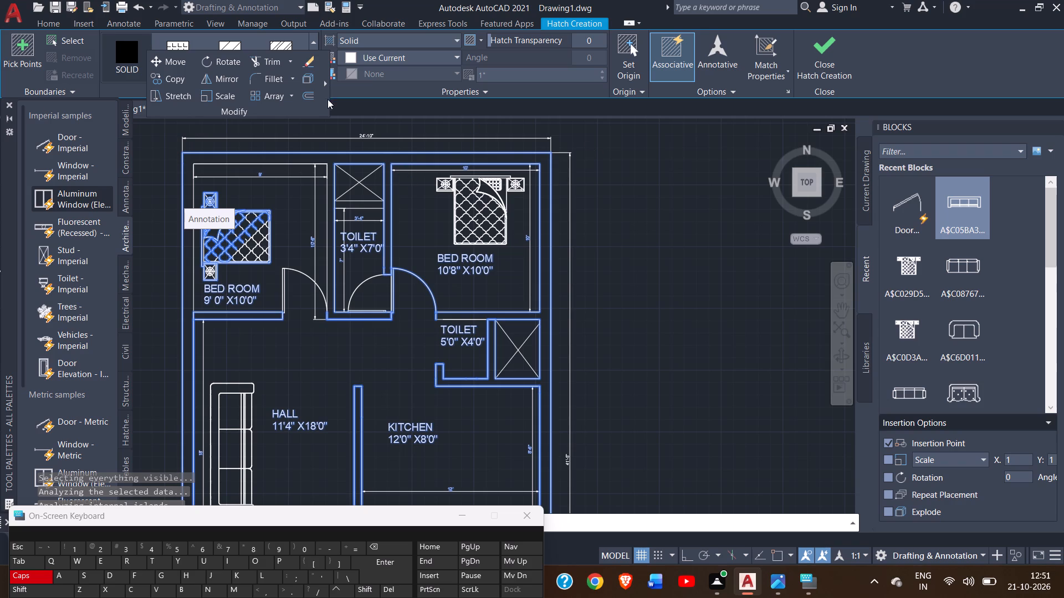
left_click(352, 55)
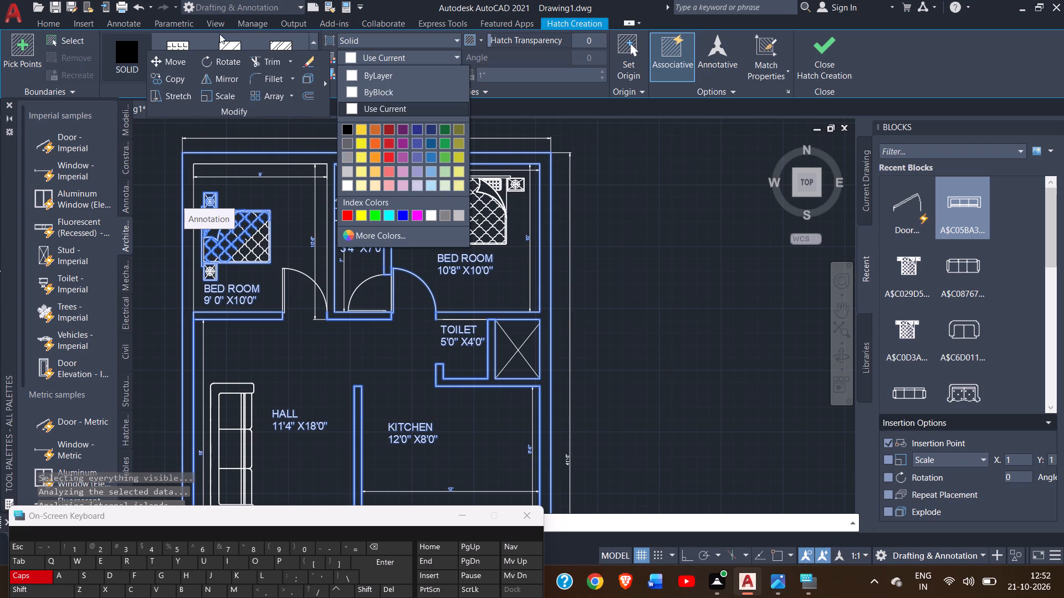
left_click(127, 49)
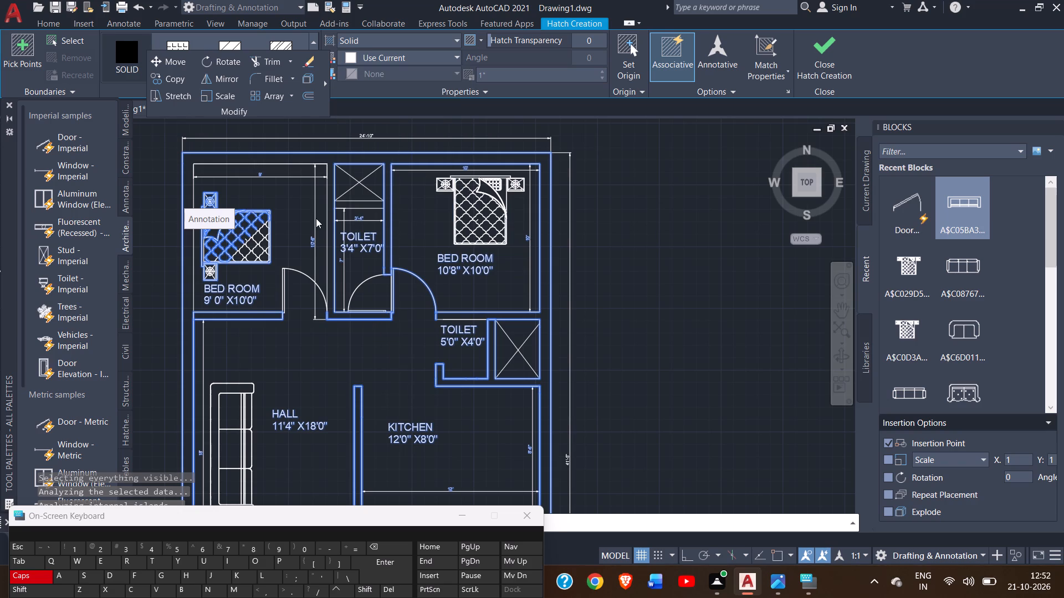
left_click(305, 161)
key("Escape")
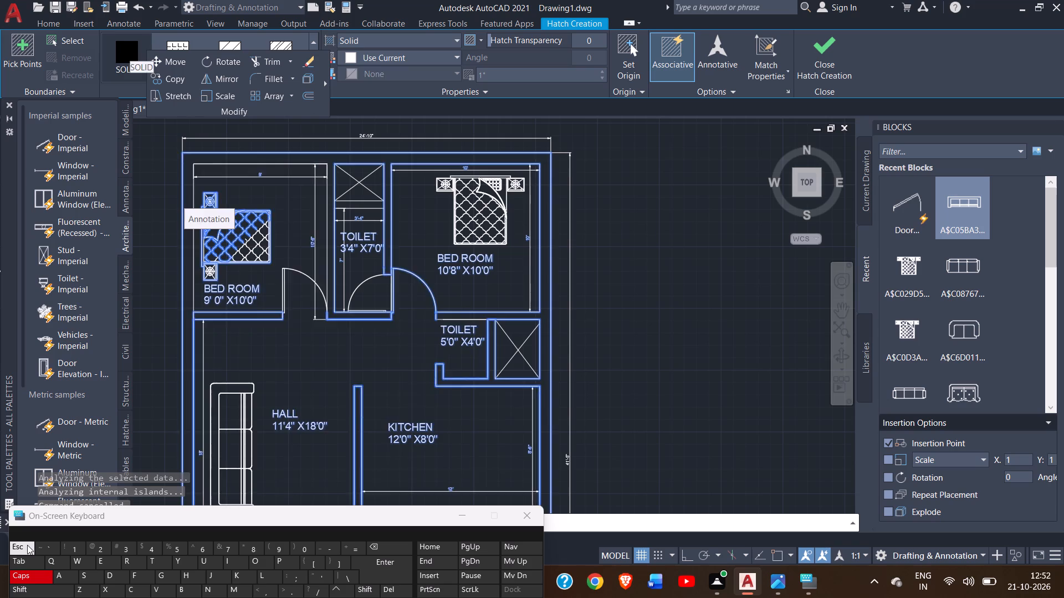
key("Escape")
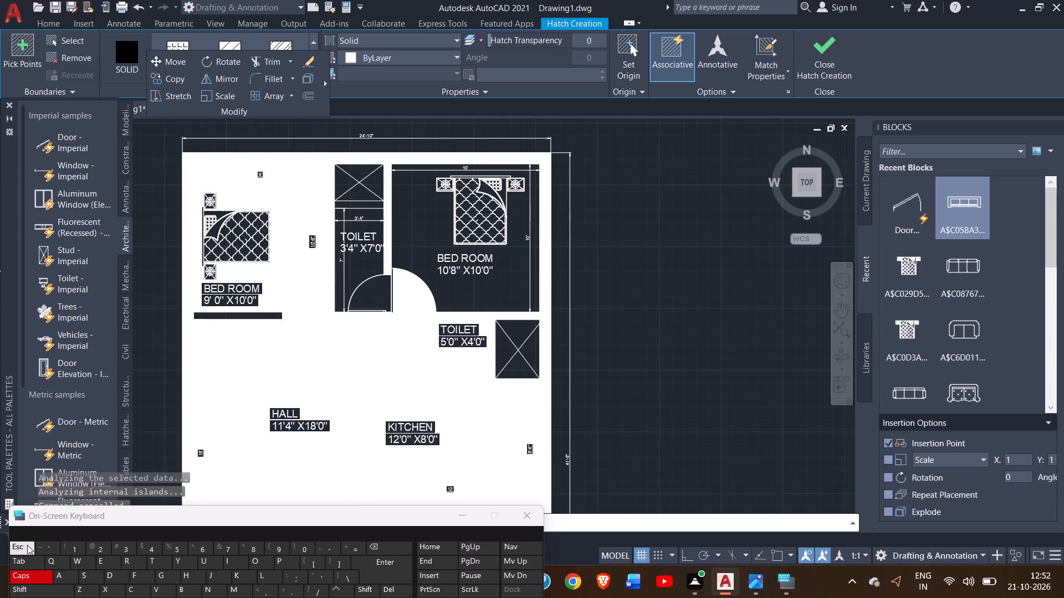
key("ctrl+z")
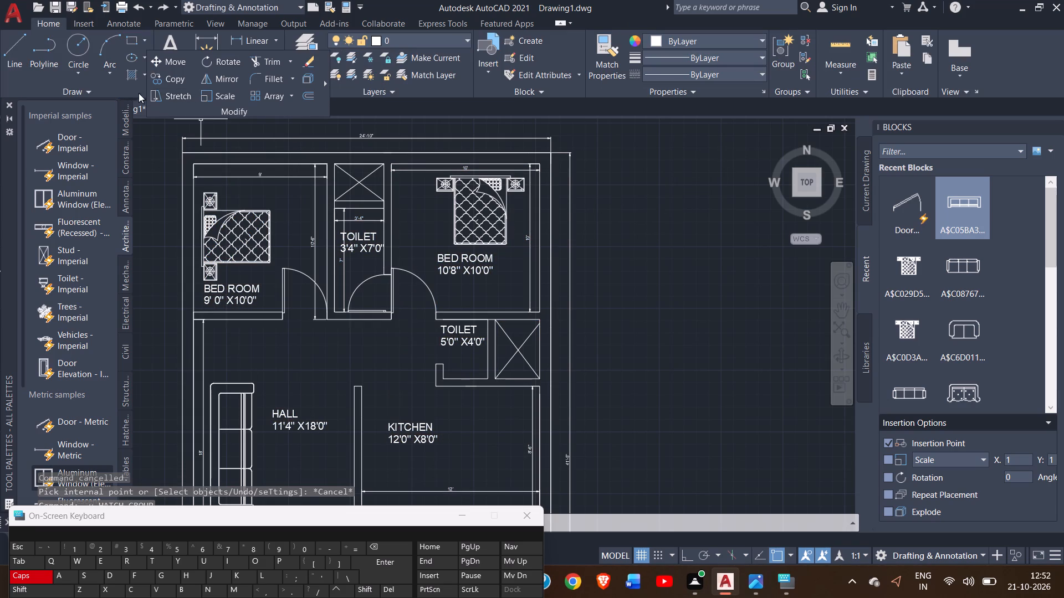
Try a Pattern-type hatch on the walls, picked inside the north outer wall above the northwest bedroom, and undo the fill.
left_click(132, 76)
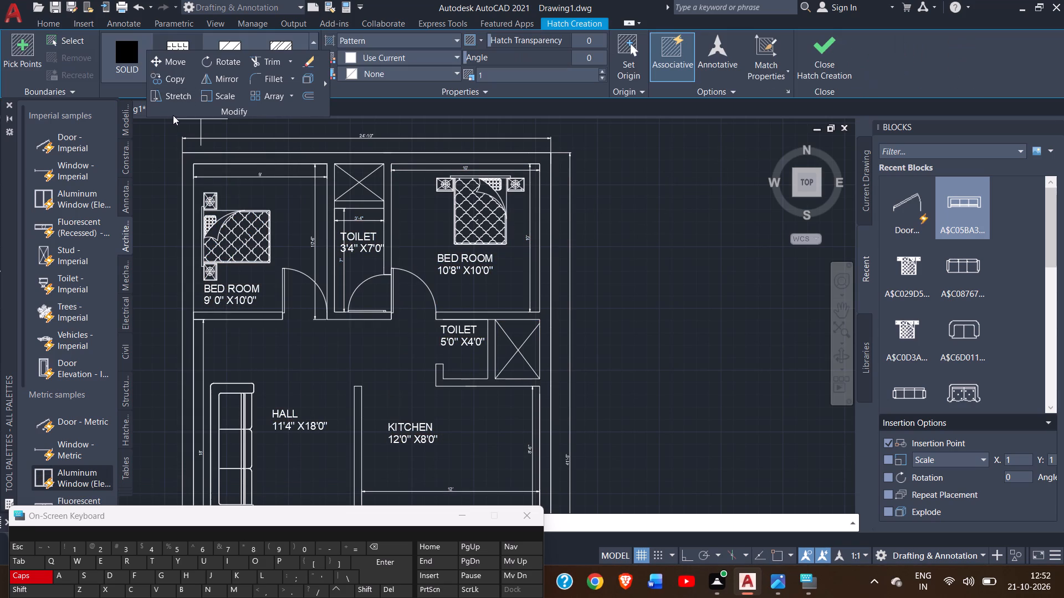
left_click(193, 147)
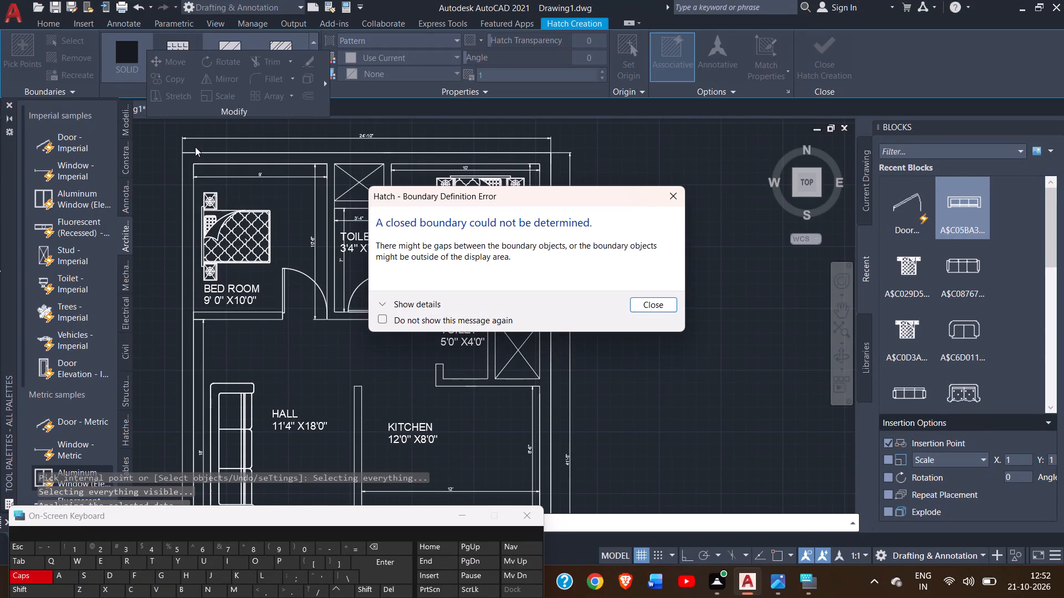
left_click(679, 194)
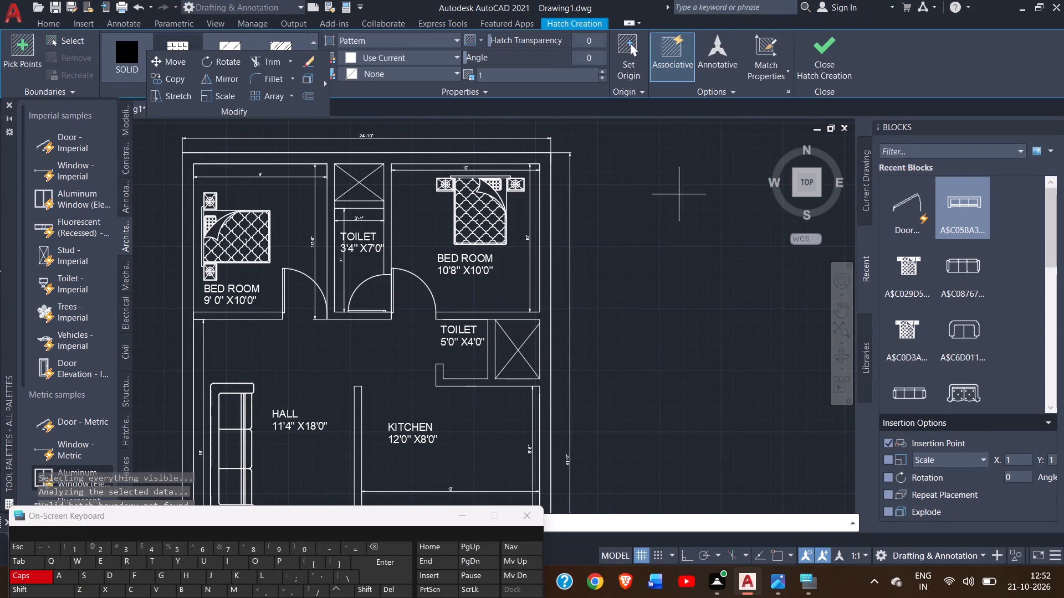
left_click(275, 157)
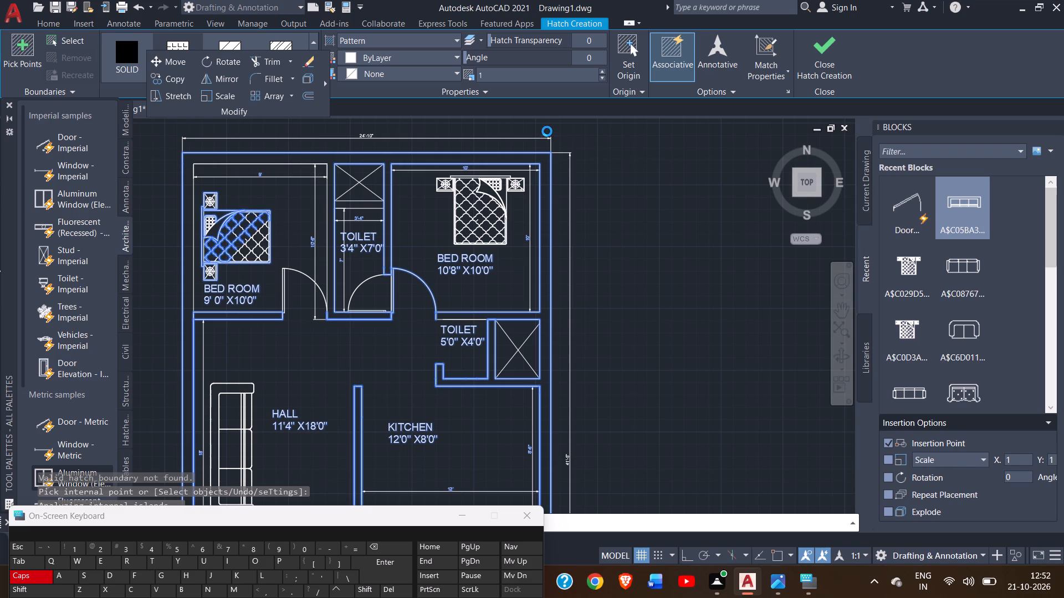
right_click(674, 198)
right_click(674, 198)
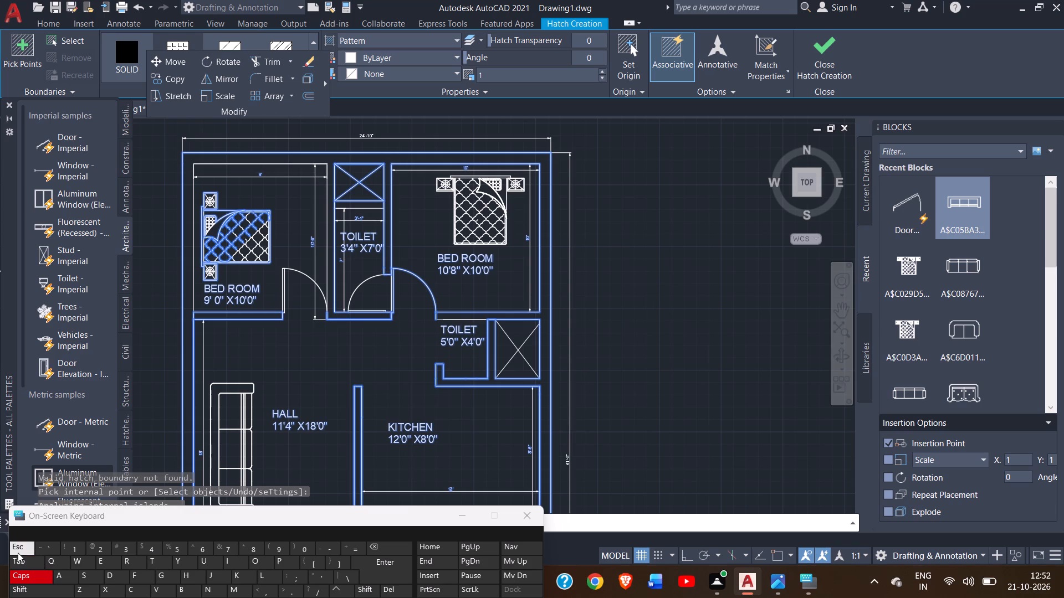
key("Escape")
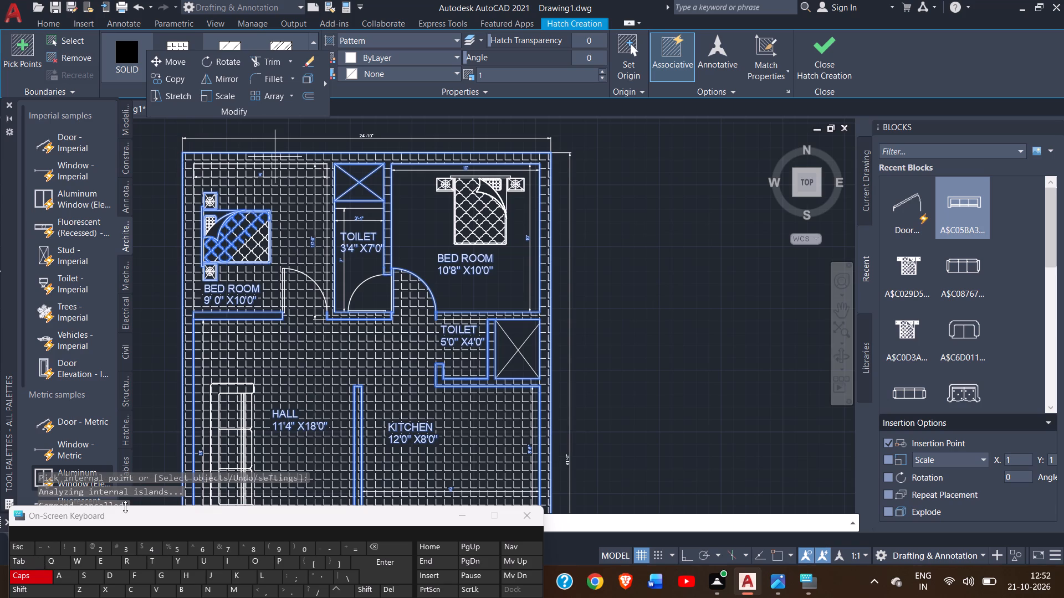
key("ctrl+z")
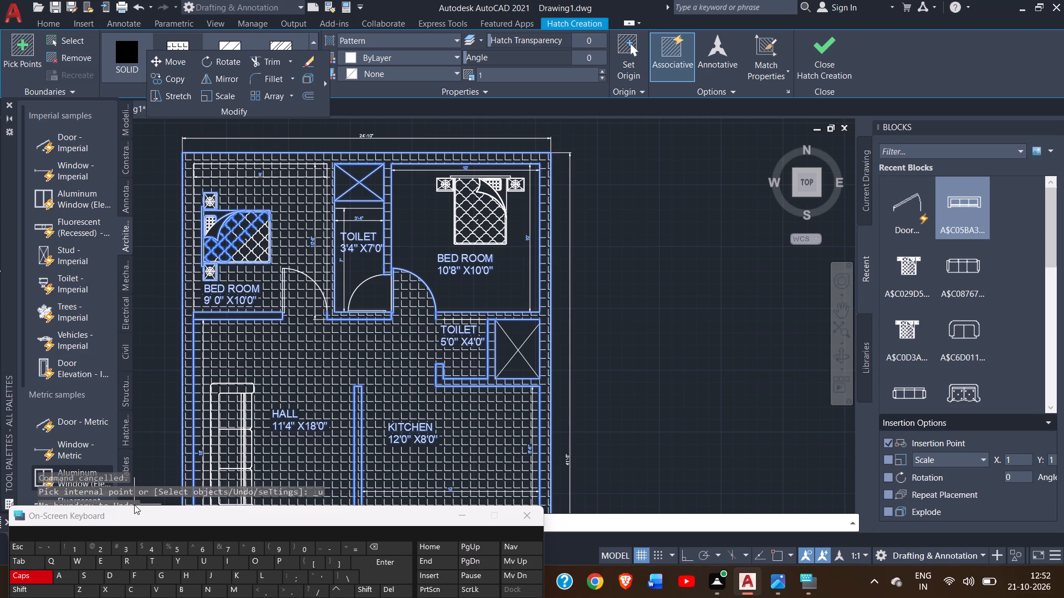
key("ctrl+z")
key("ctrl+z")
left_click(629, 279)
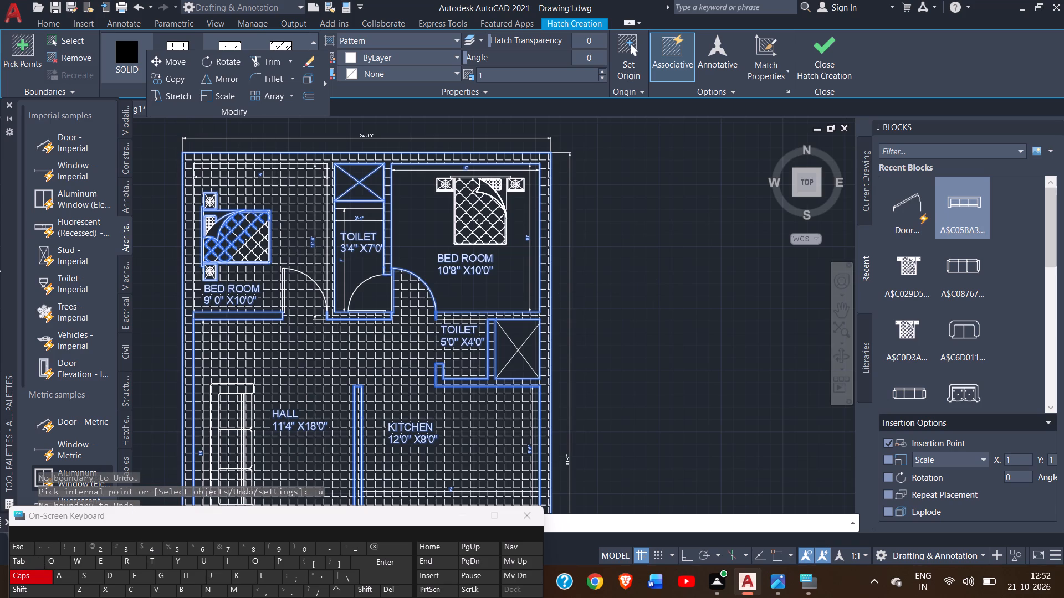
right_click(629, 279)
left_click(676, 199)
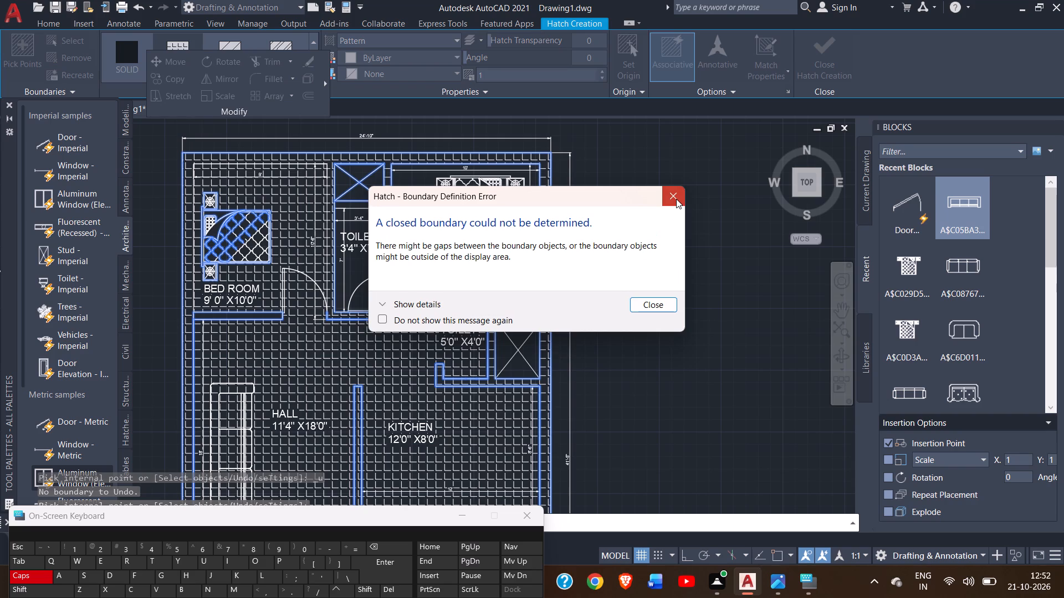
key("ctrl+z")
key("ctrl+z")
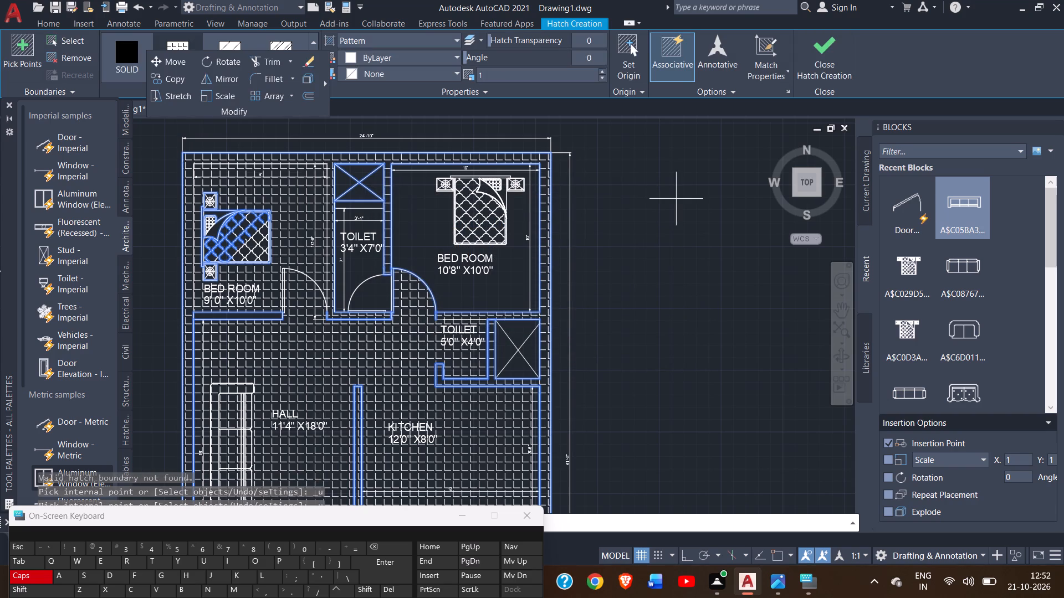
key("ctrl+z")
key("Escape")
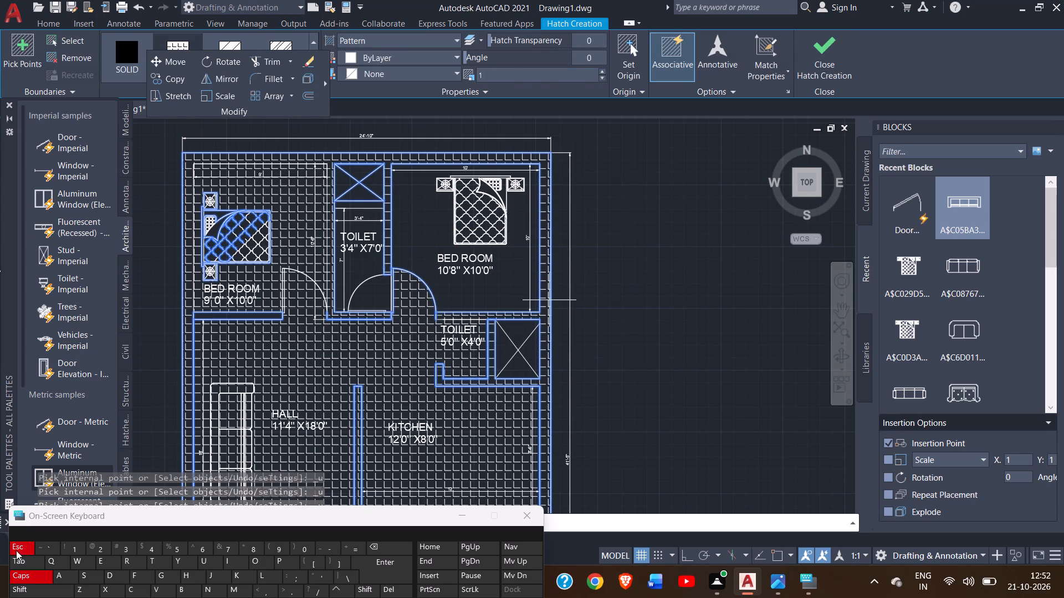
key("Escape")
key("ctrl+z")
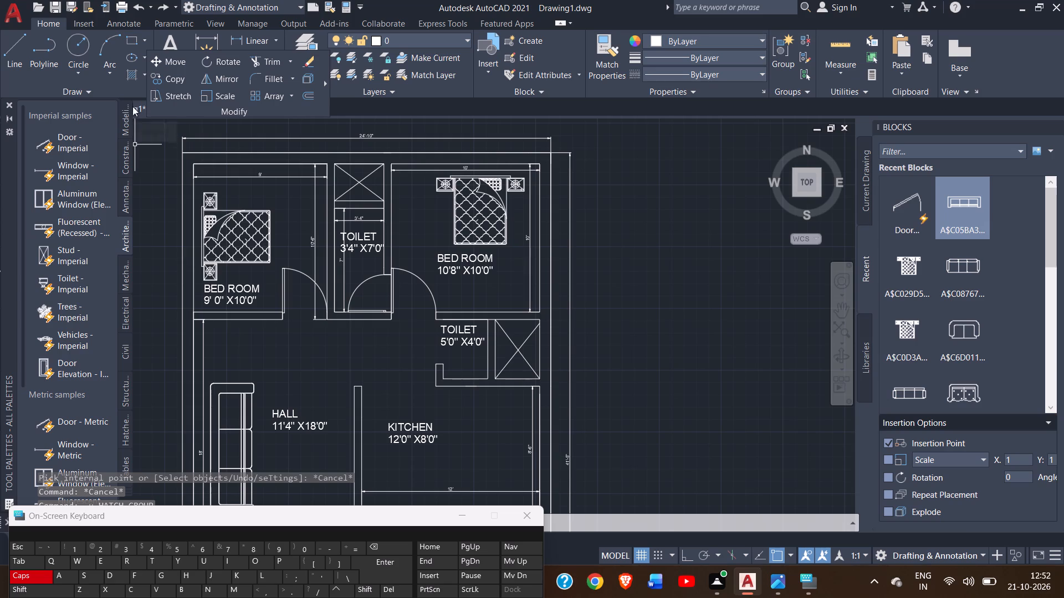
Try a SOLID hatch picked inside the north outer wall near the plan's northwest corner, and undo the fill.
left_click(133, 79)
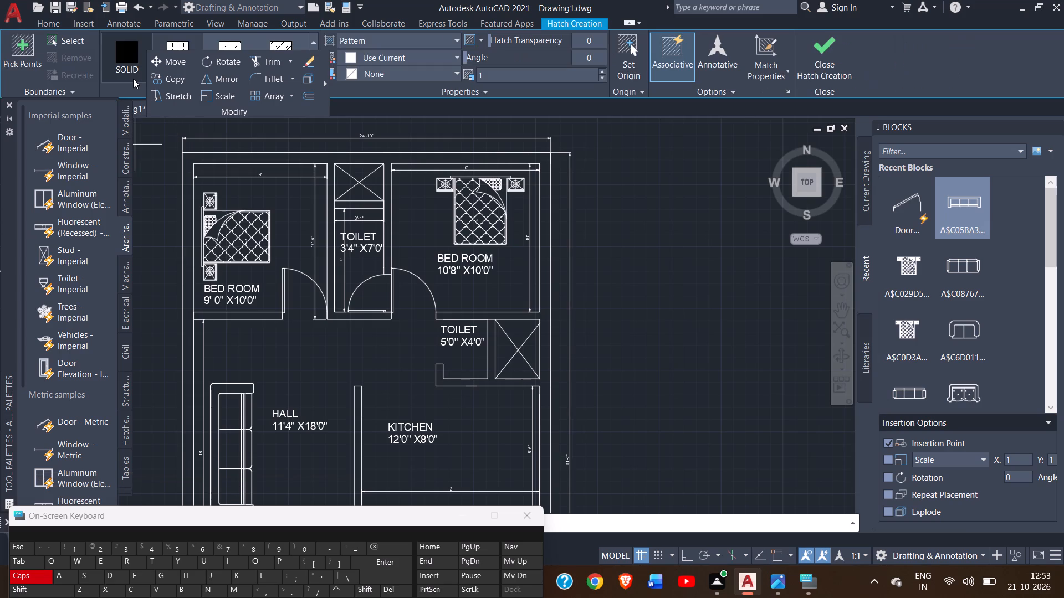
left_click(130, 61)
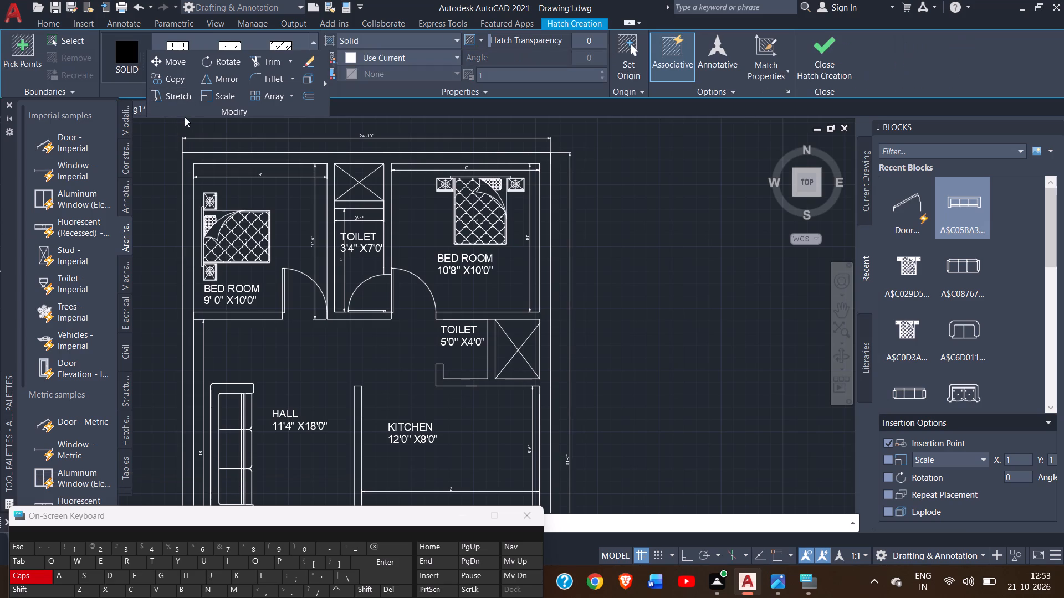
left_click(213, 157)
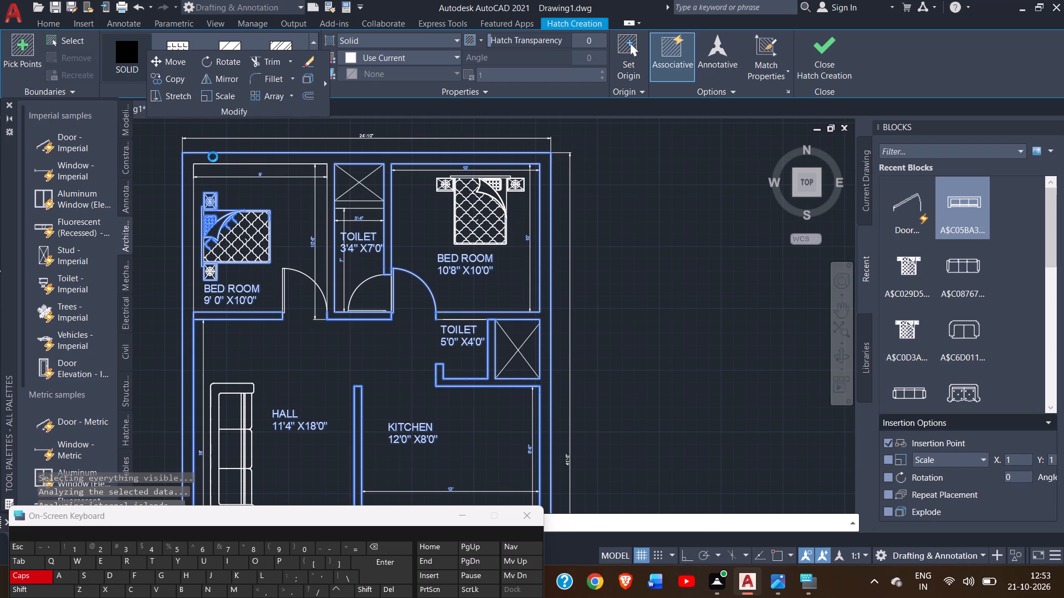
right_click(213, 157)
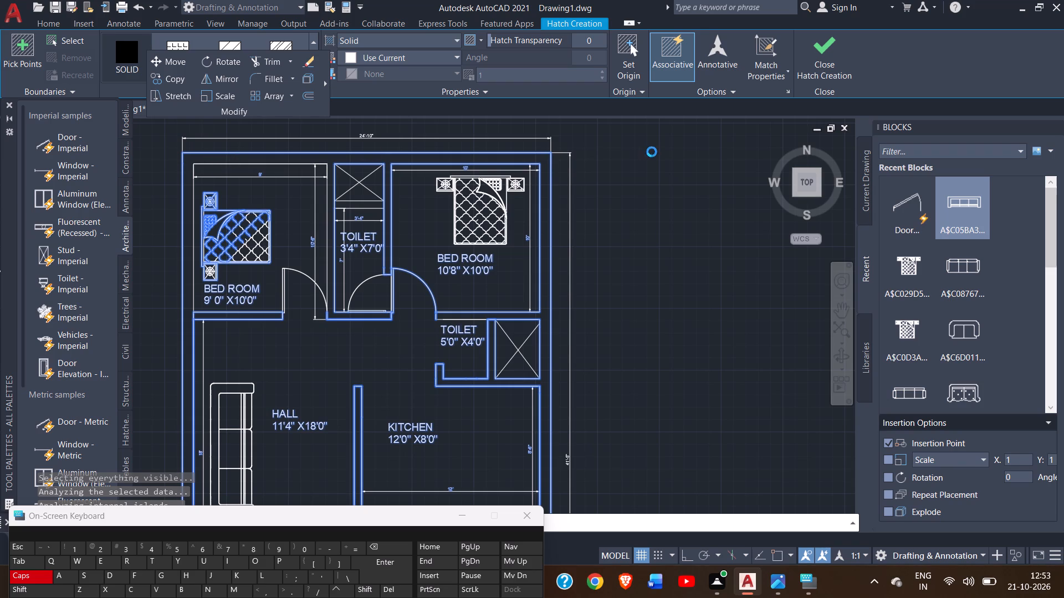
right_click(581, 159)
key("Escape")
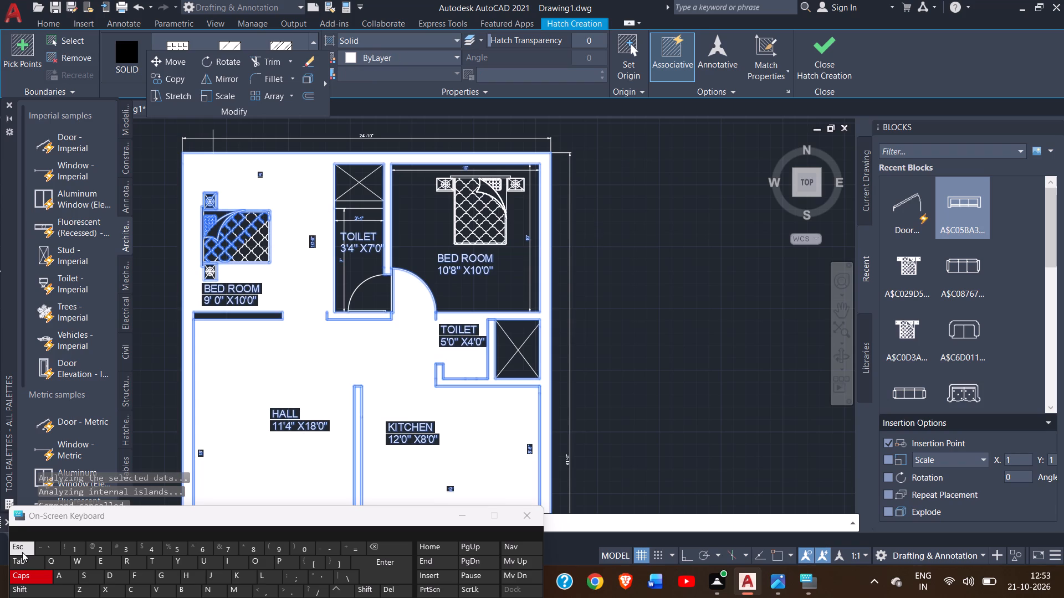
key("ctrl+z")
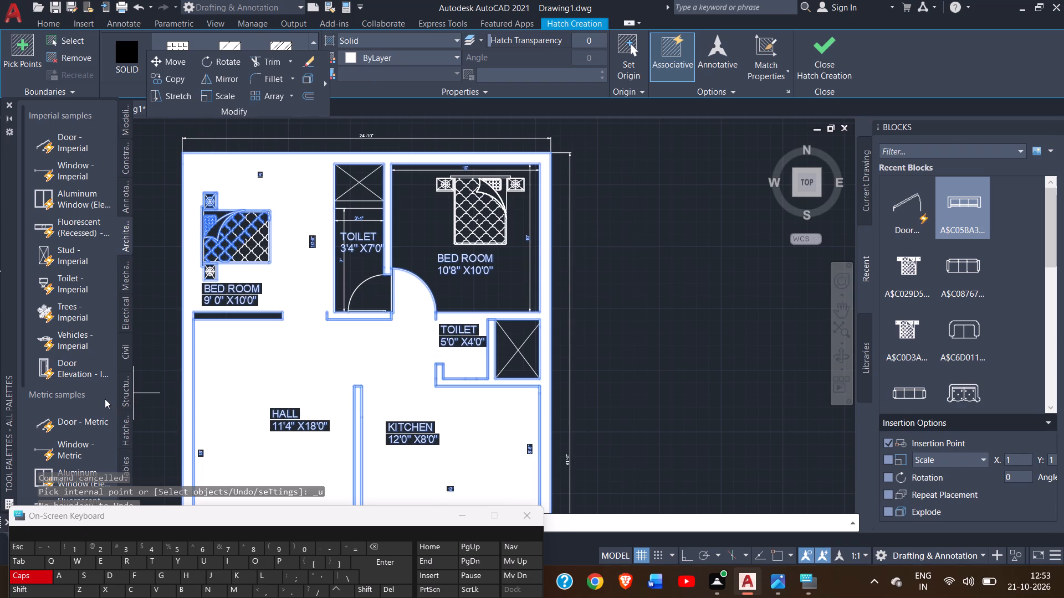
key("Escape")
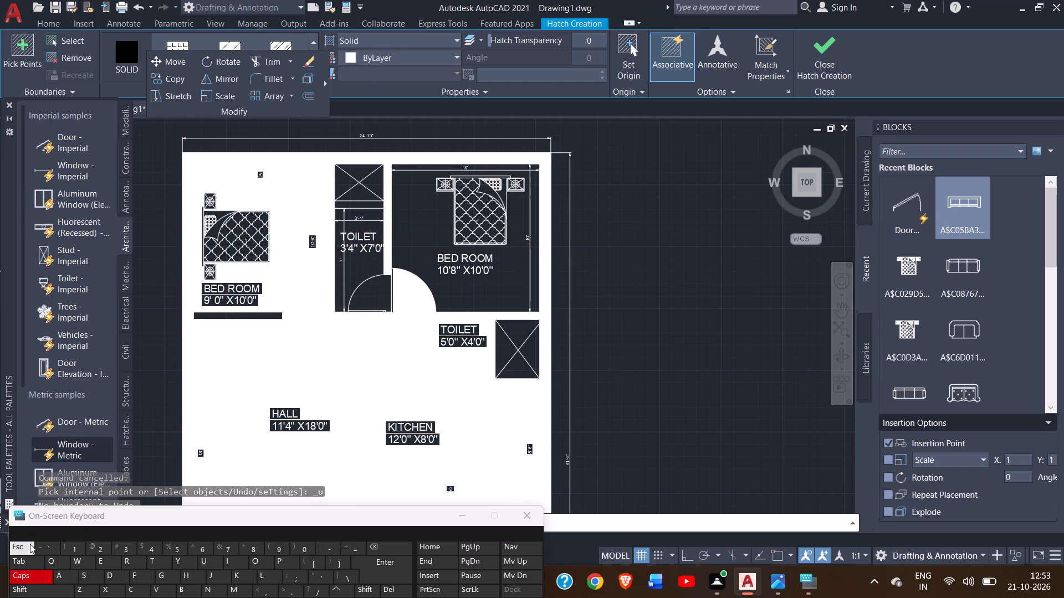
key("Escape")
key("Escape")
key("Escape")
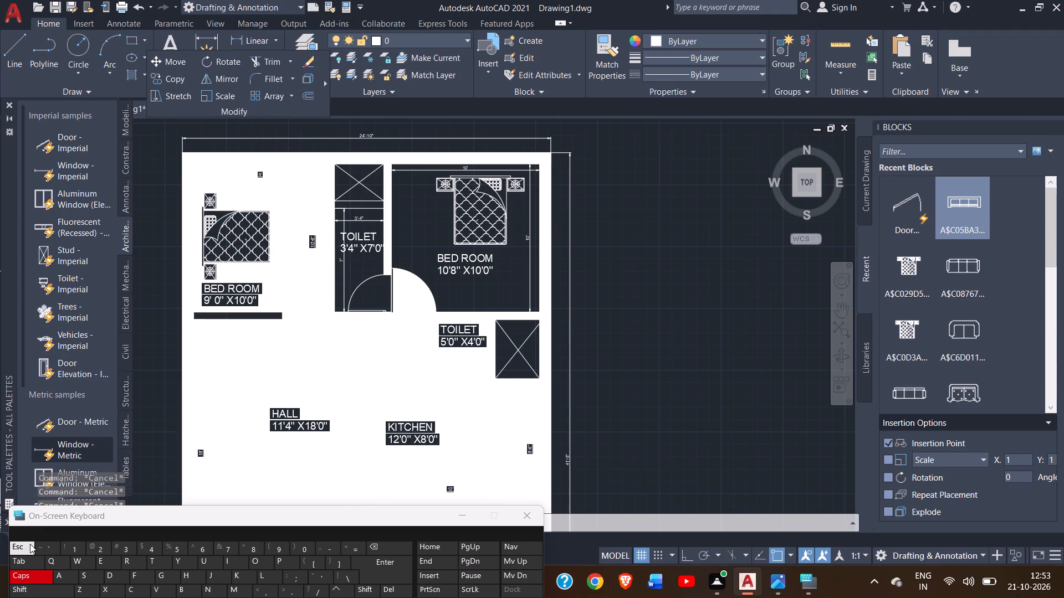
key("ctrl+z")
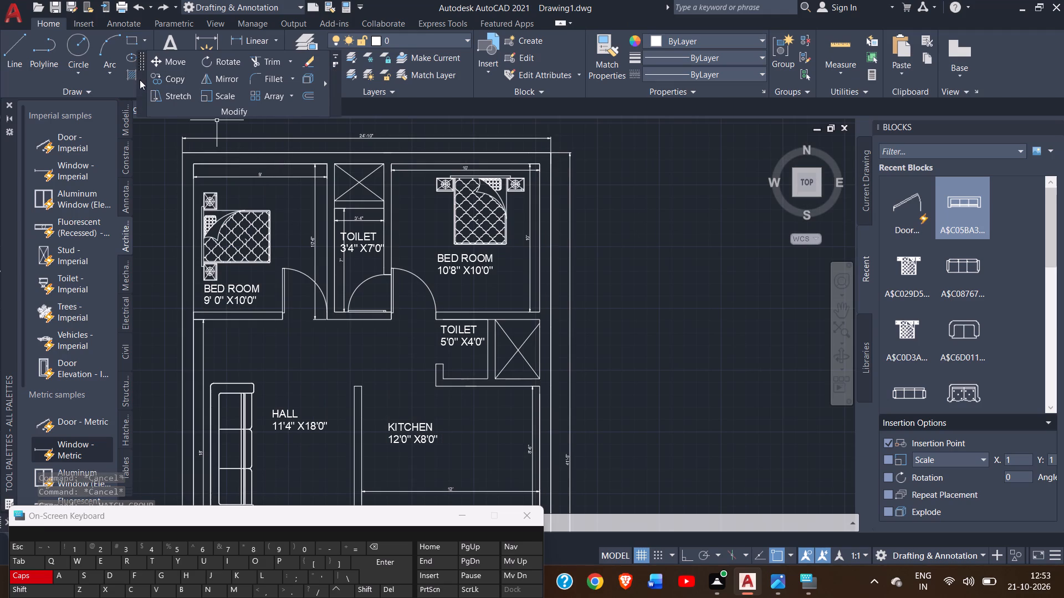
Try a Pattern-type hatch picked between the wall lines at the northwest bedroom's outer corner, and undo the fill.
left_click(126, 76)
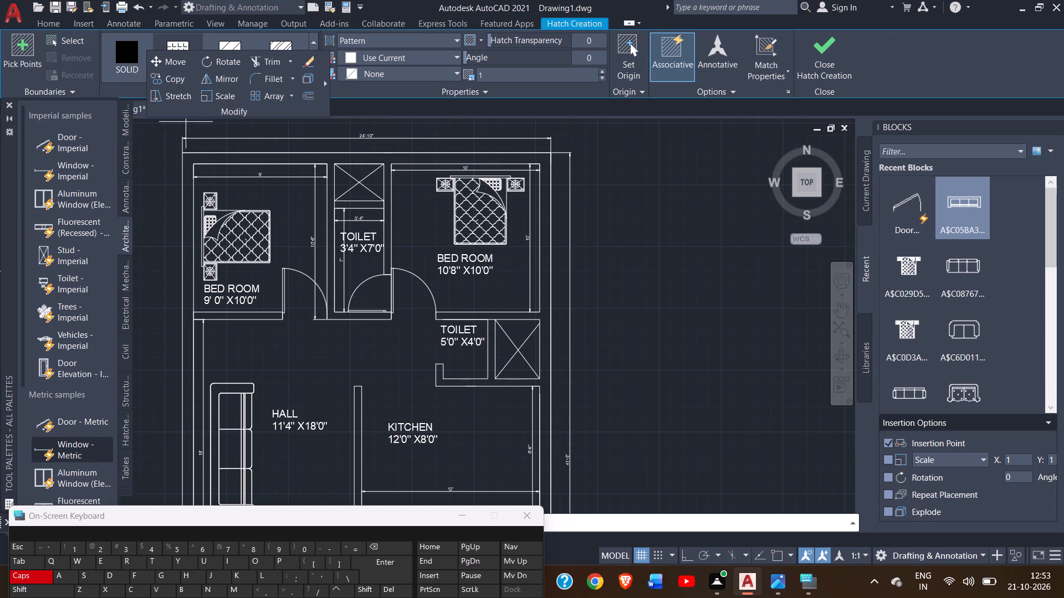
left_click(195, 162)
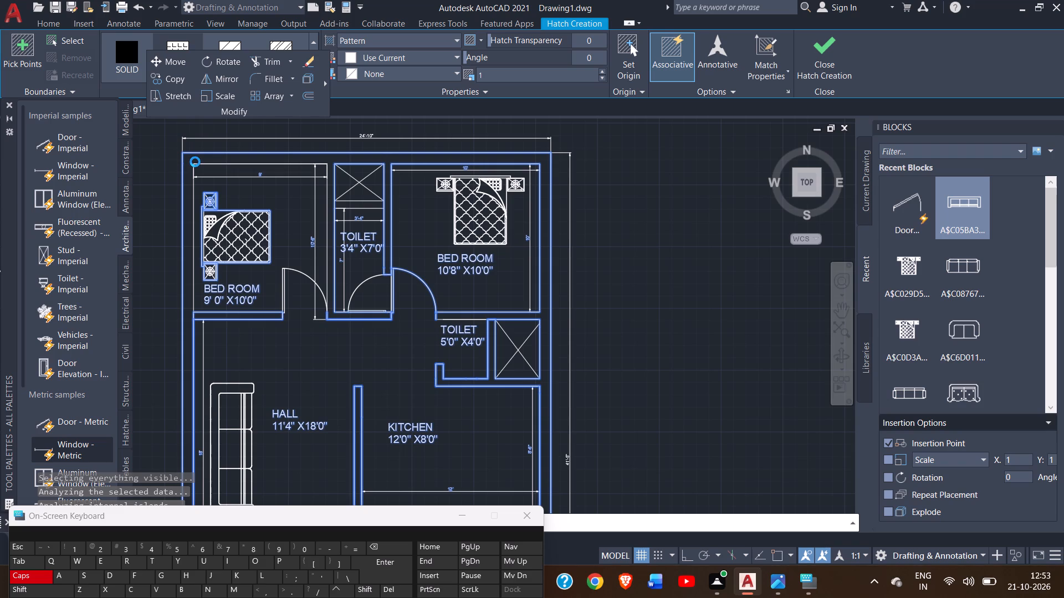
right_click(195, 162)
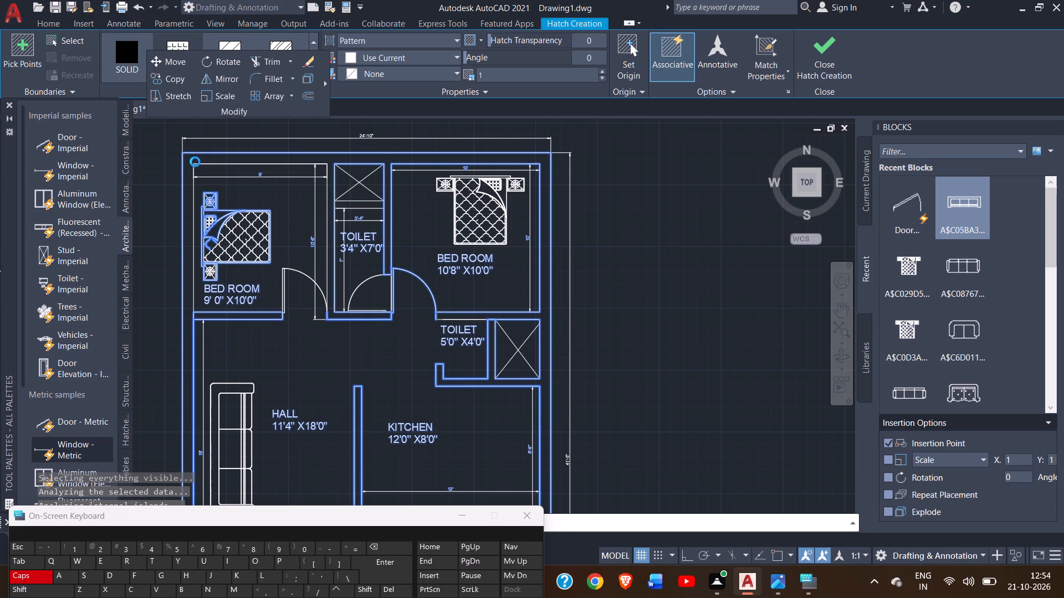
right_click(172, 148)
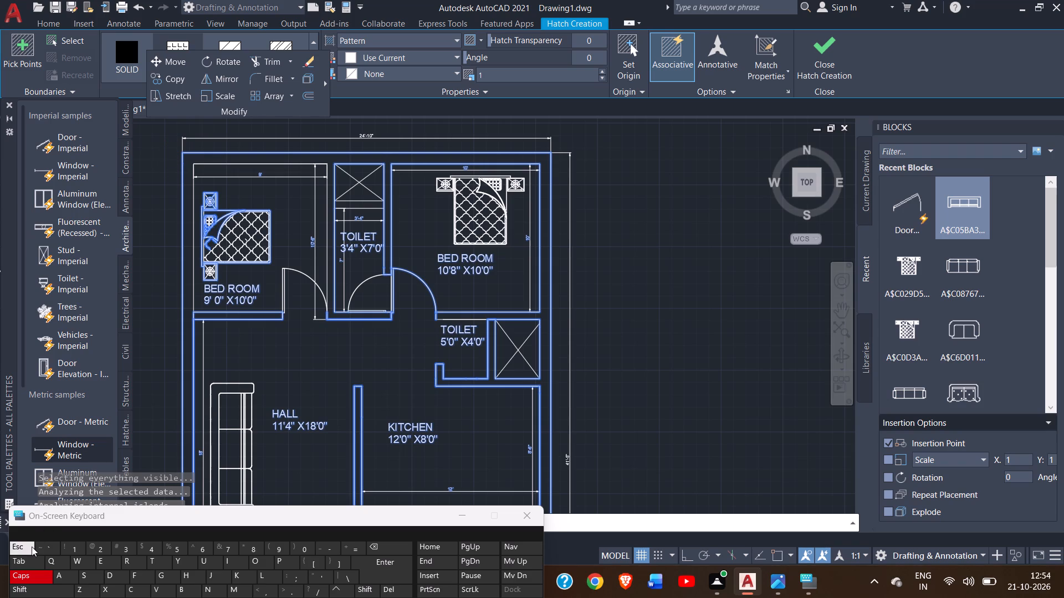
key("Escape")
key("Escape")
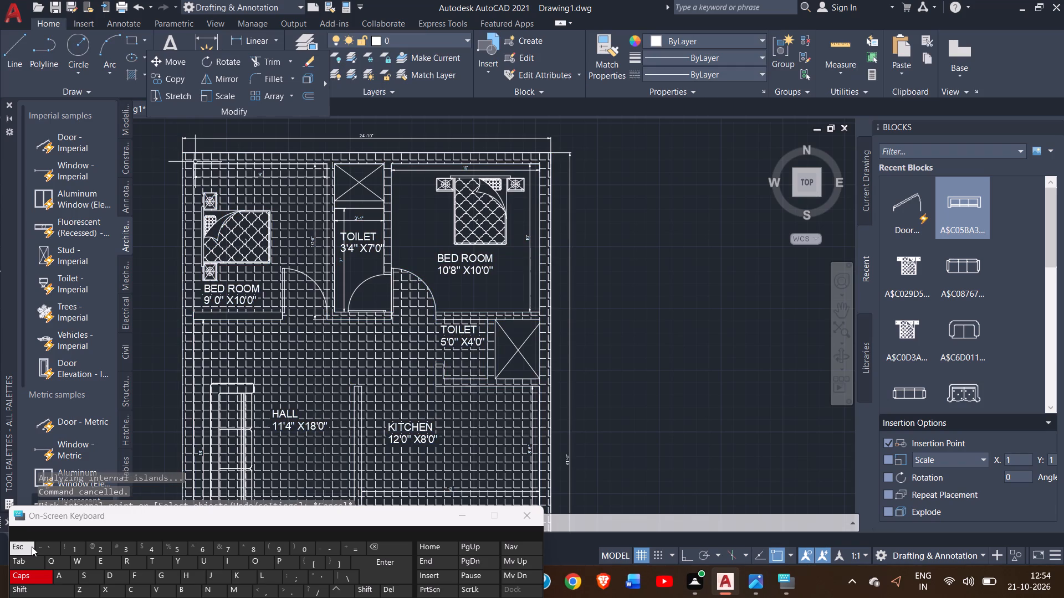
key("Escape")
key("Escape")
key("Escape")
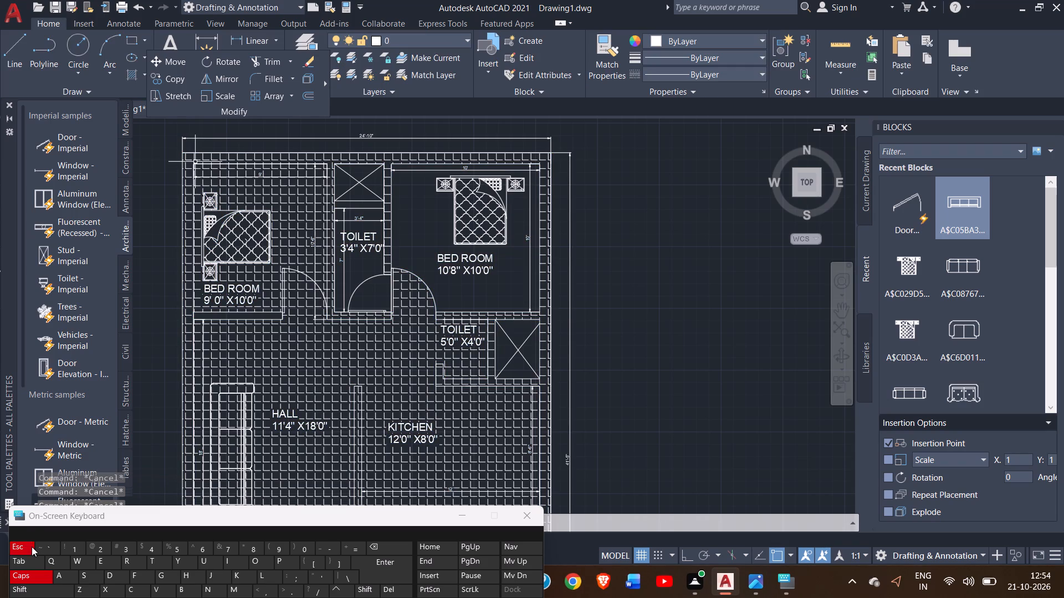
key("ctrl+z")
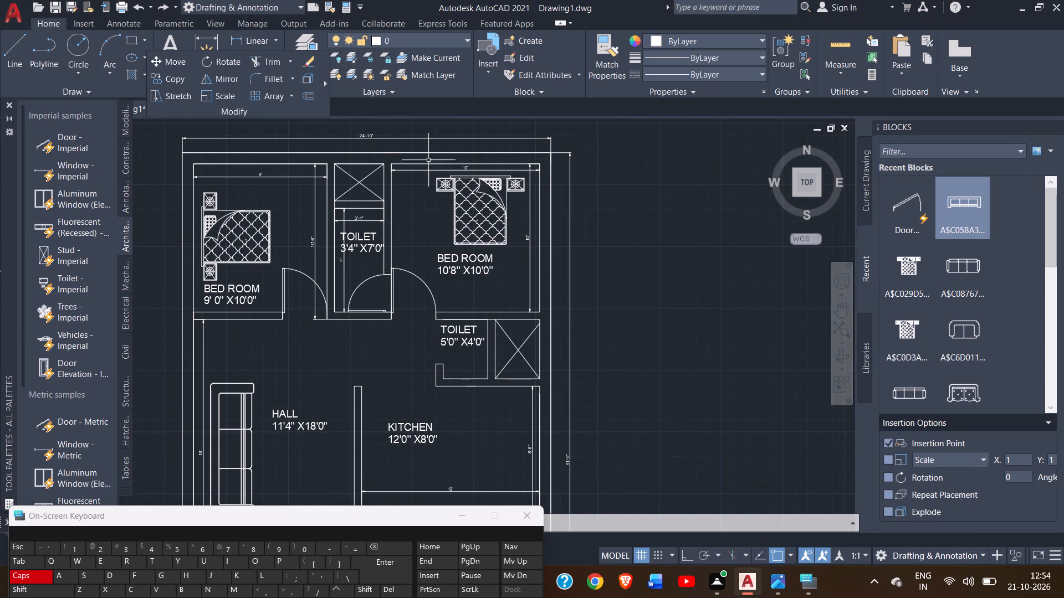
Delete the two spare door blocks standing outside the plan, west of the northwest bedroom.
scroll(426, 157, "up", 3, "ctrl")
scroll(426, 157, "down", 4, "ctrl")
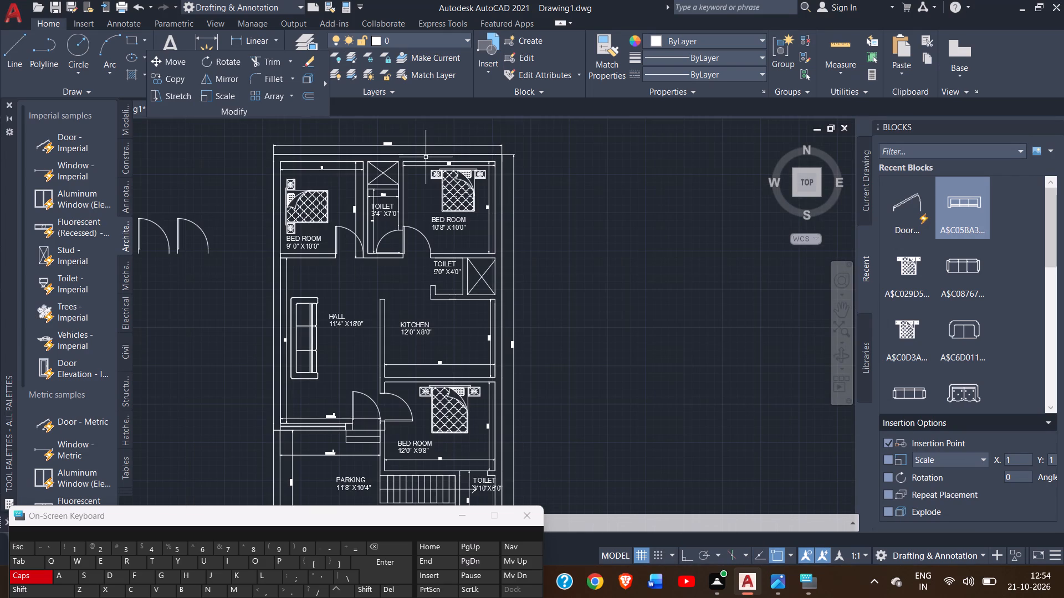
left_click(201, 226)
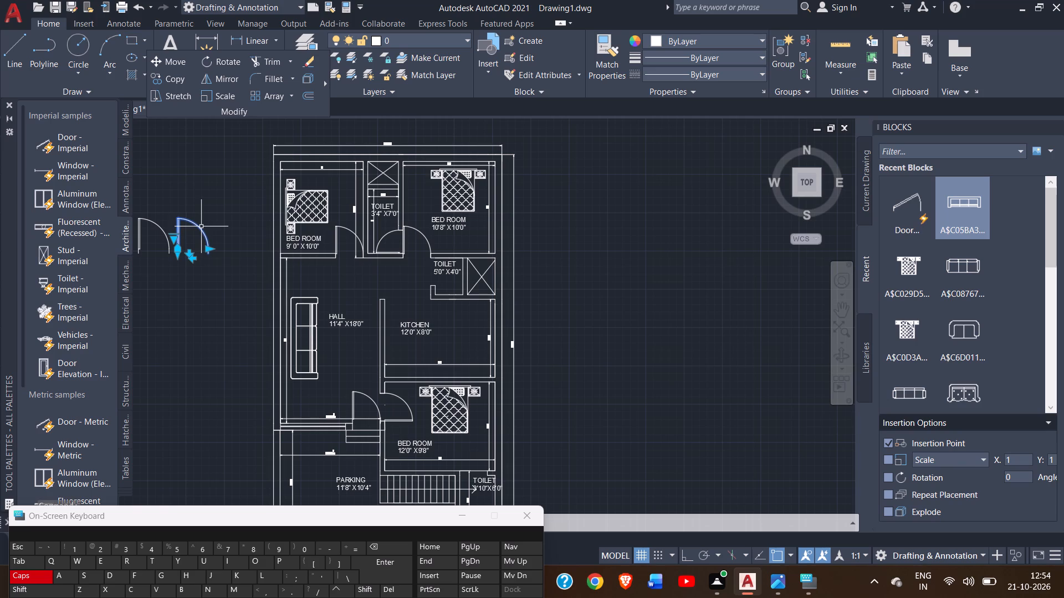
key("Delete")
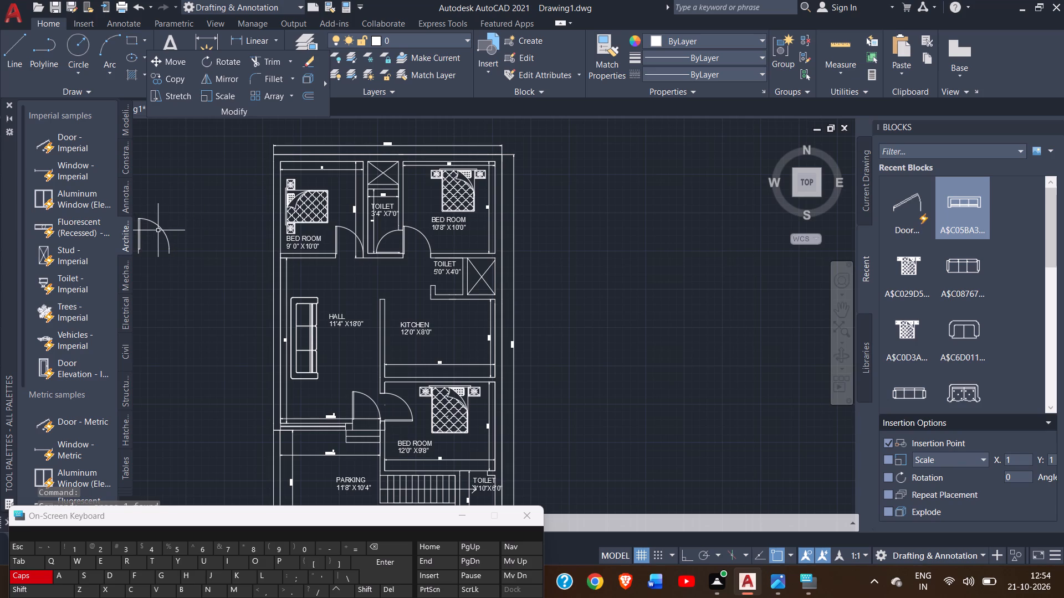
left_click(167, 233)
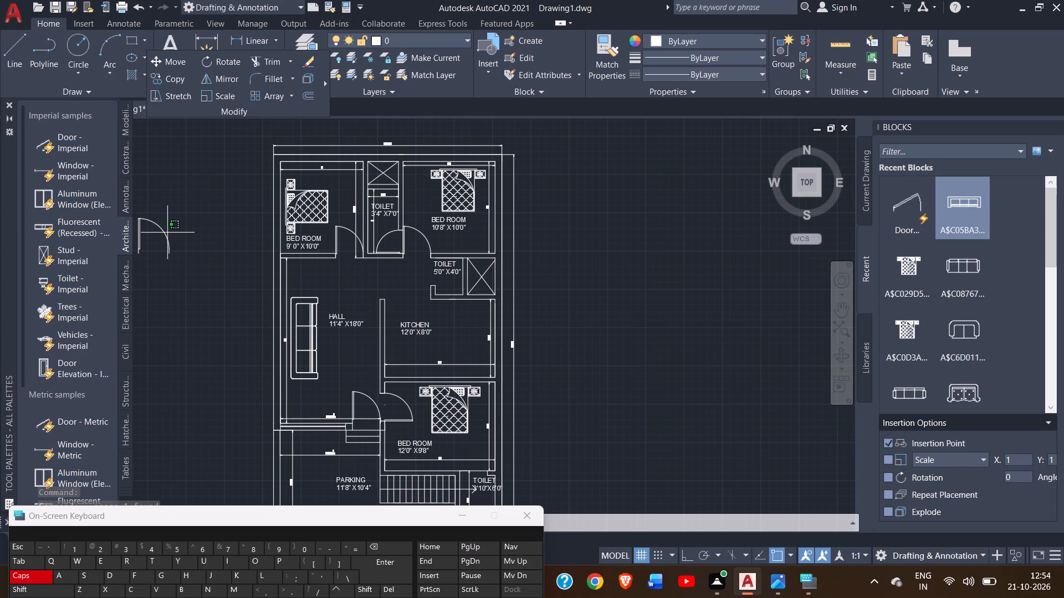
left_click(161, 229)
key("Delete")
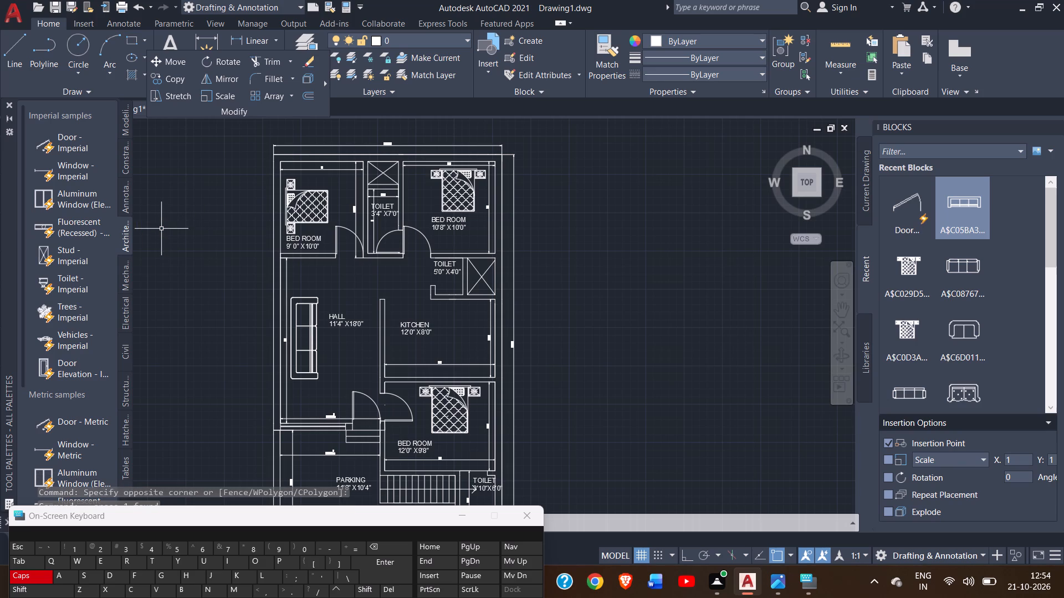
scroll(443, 179, "up", 2, "ctrl")
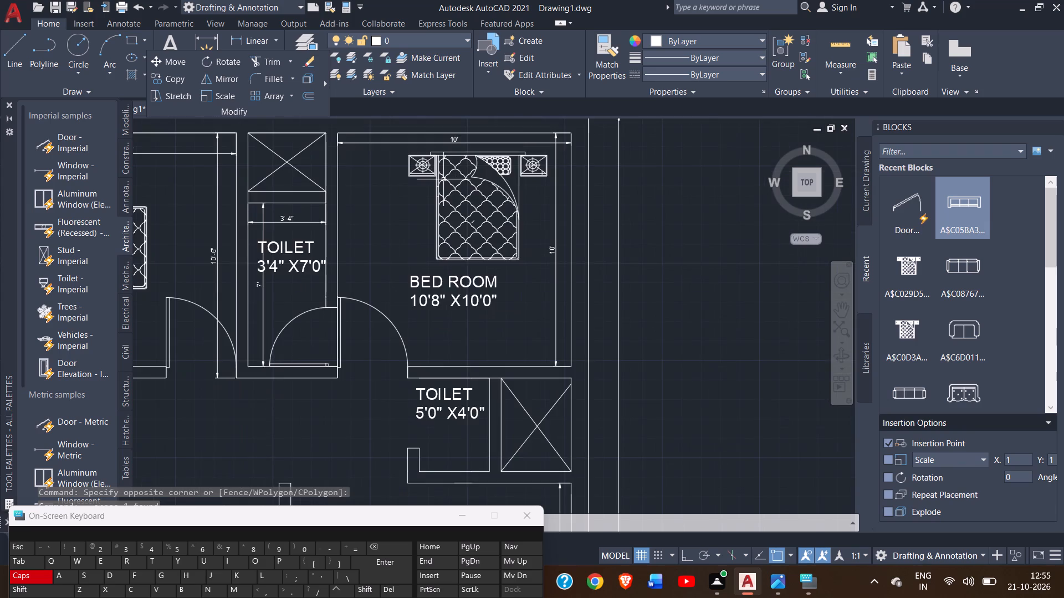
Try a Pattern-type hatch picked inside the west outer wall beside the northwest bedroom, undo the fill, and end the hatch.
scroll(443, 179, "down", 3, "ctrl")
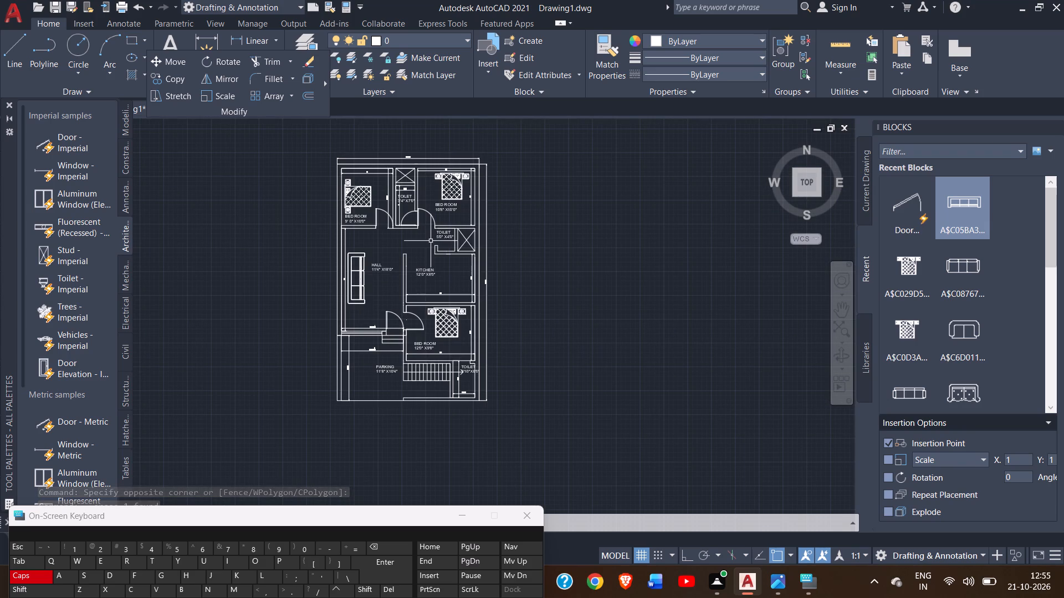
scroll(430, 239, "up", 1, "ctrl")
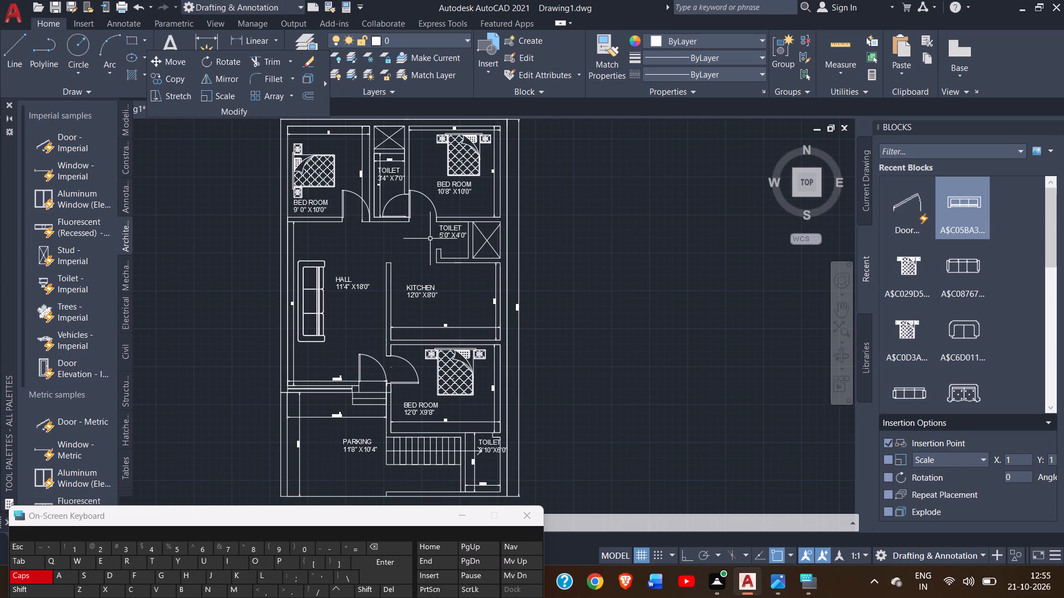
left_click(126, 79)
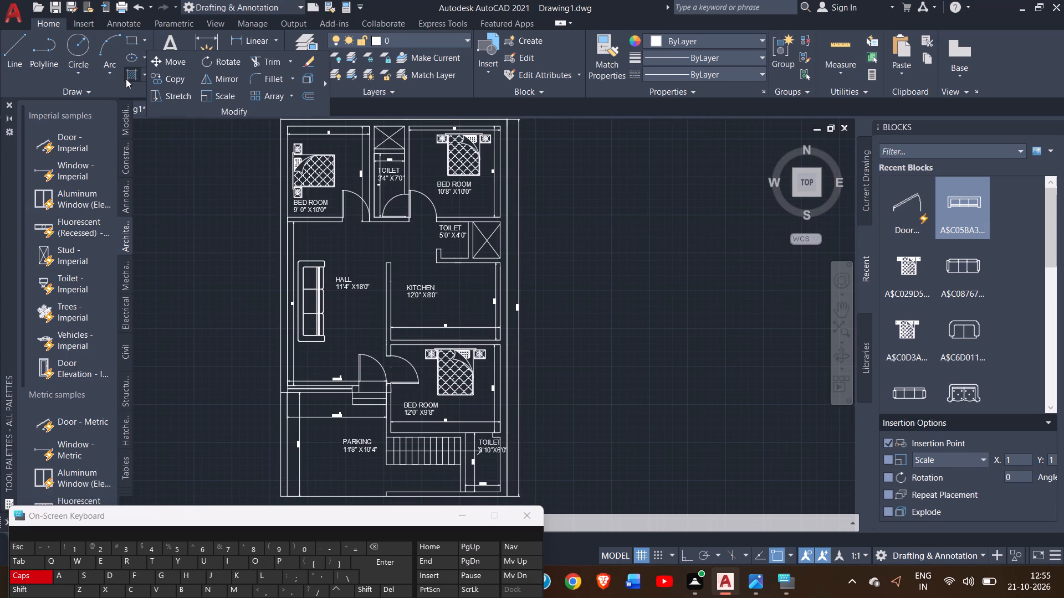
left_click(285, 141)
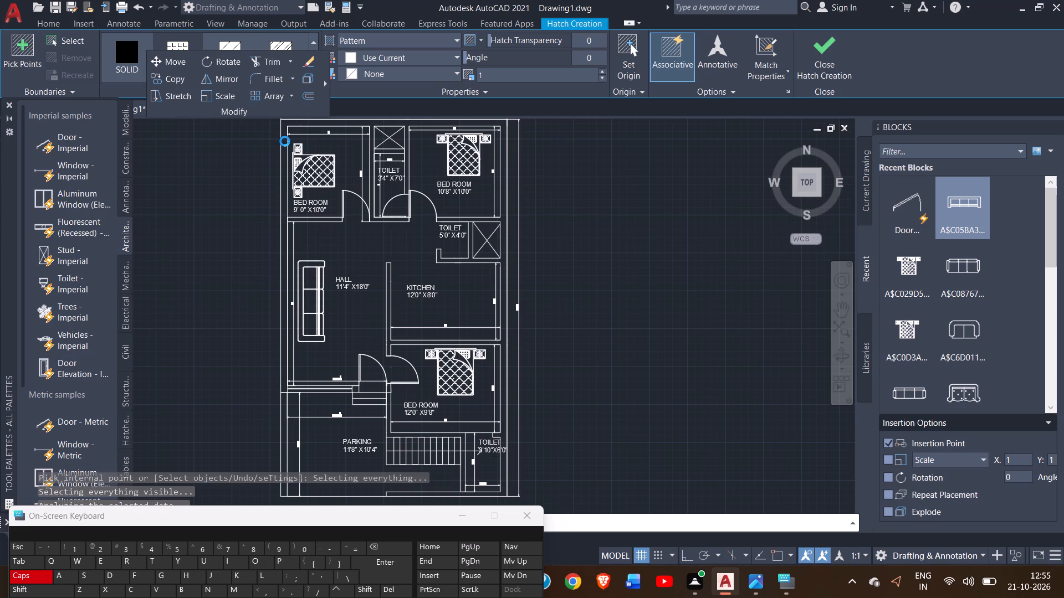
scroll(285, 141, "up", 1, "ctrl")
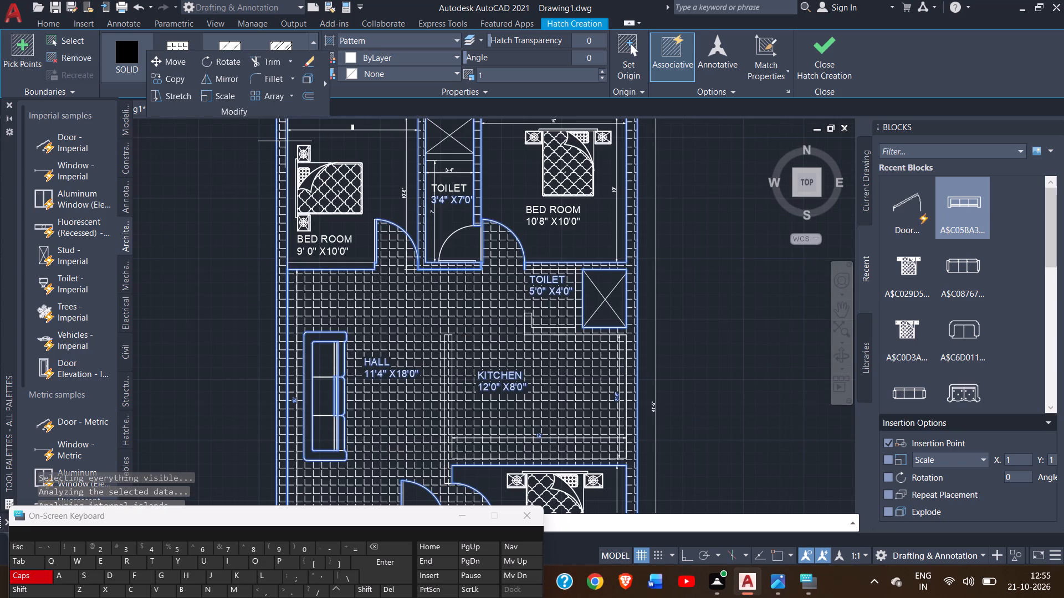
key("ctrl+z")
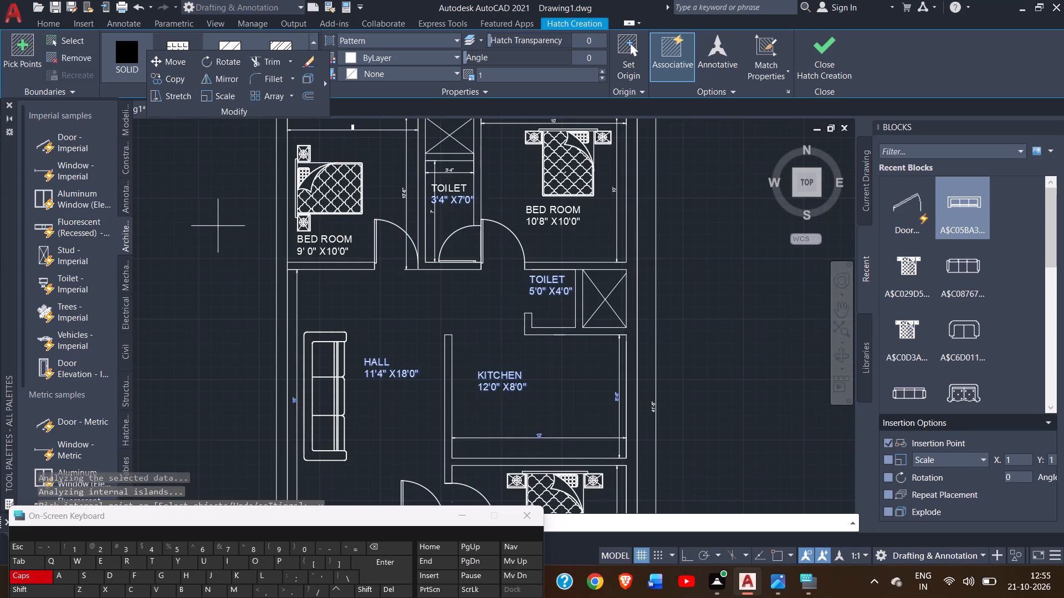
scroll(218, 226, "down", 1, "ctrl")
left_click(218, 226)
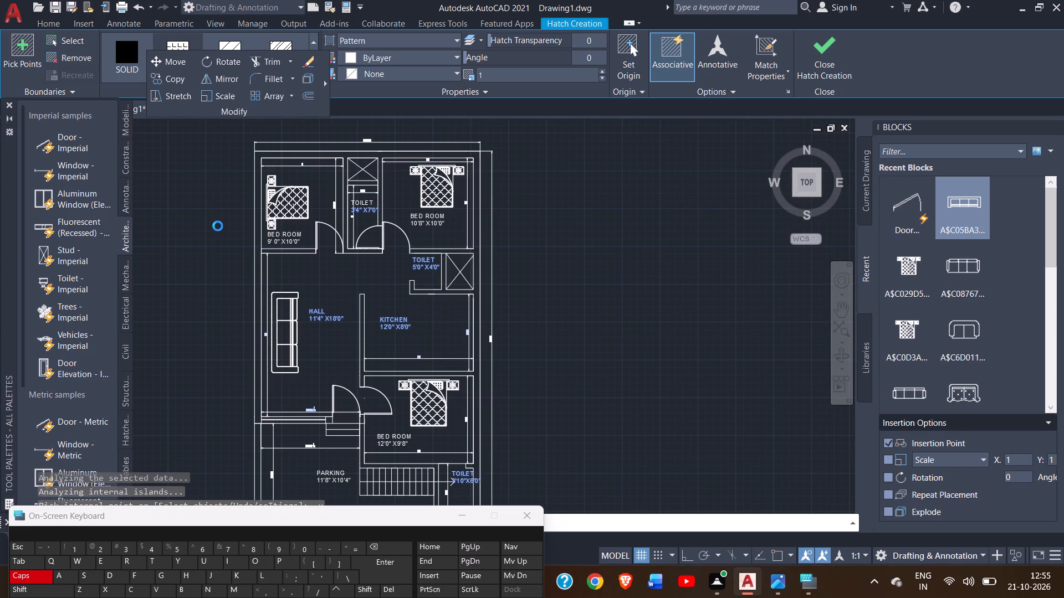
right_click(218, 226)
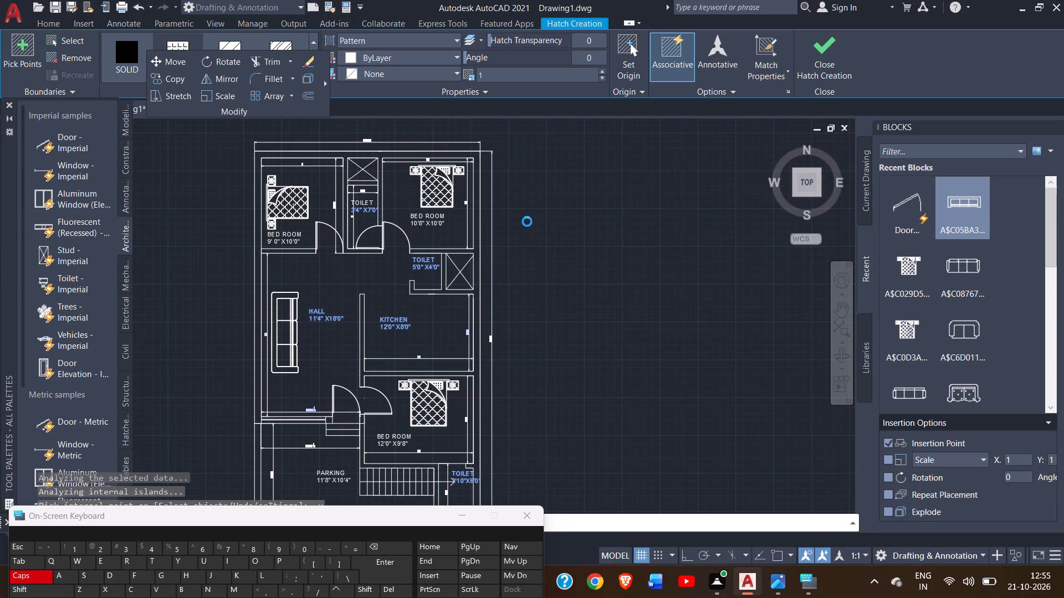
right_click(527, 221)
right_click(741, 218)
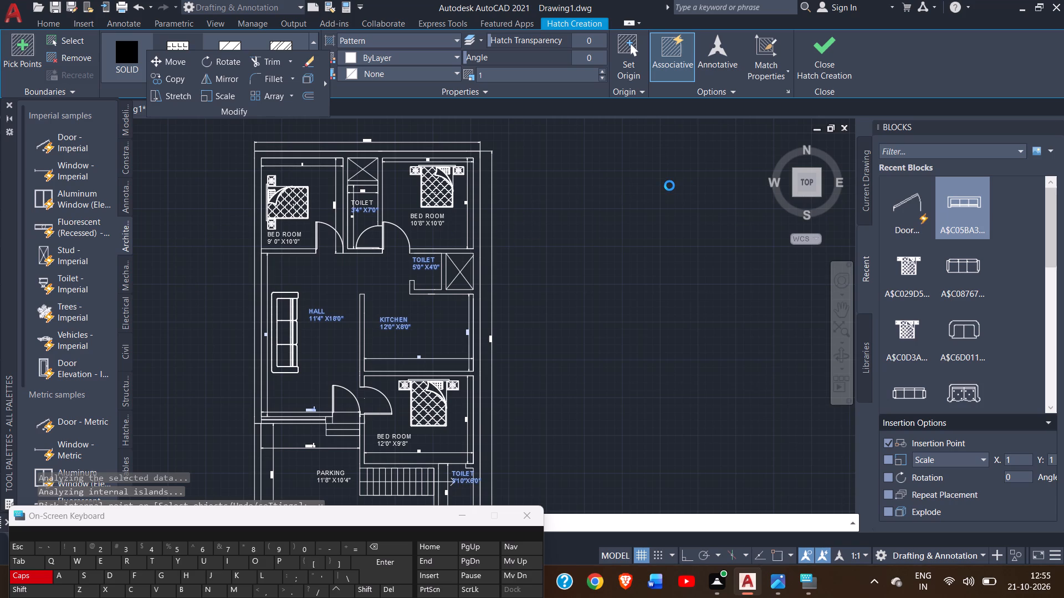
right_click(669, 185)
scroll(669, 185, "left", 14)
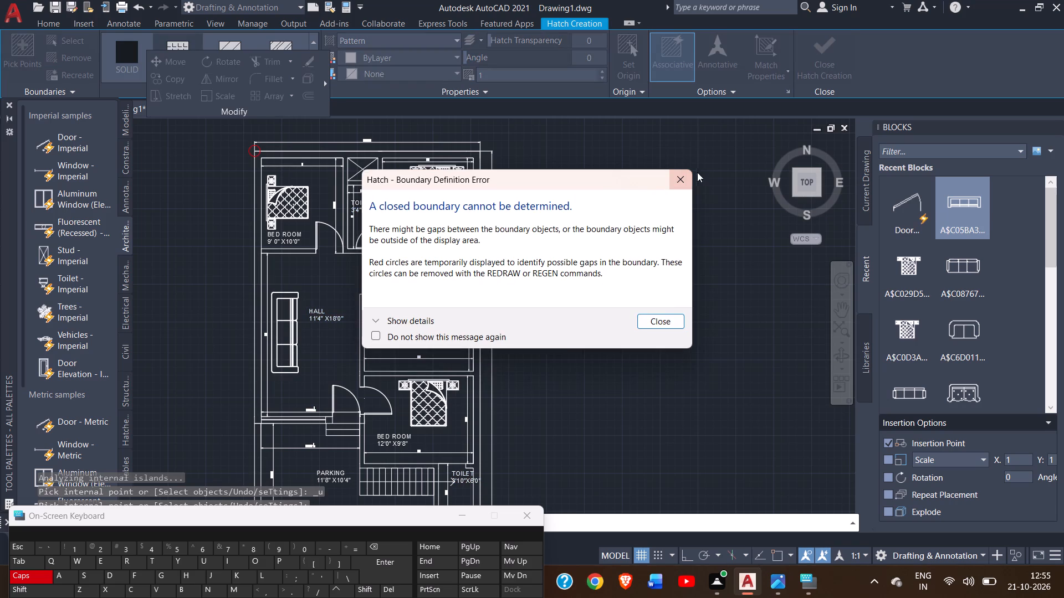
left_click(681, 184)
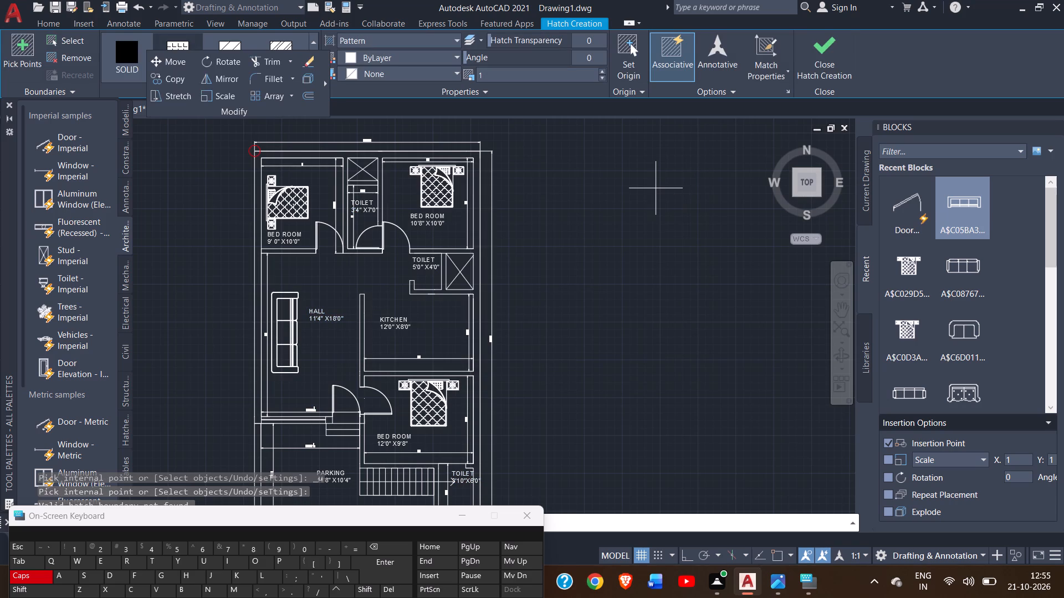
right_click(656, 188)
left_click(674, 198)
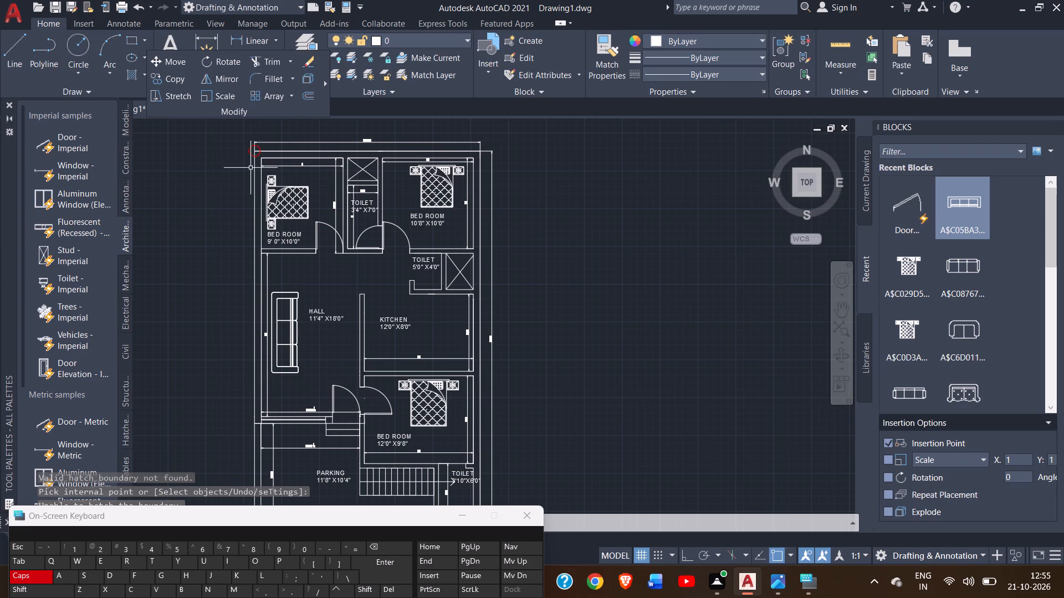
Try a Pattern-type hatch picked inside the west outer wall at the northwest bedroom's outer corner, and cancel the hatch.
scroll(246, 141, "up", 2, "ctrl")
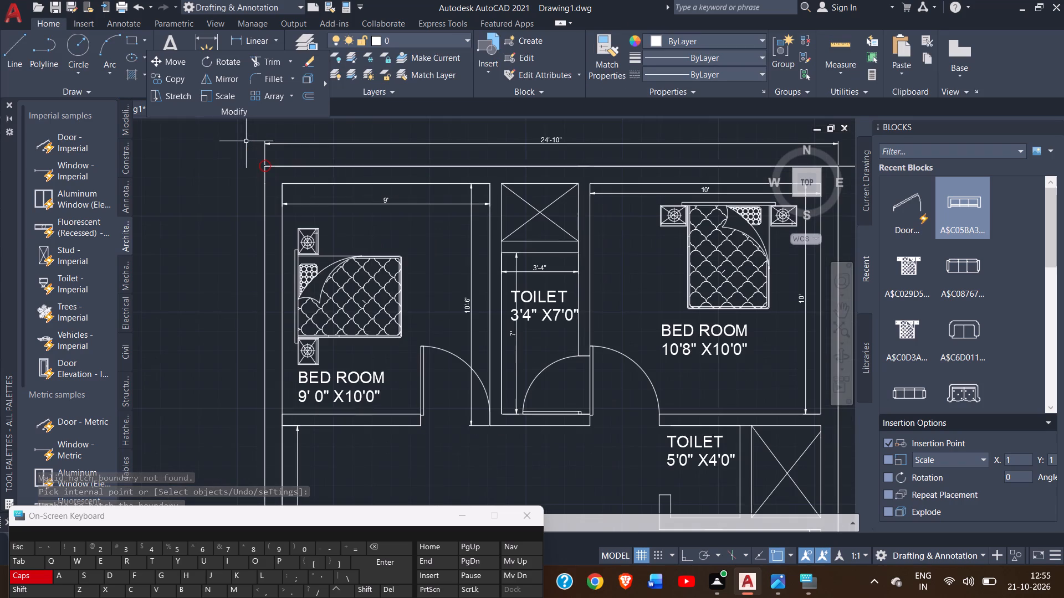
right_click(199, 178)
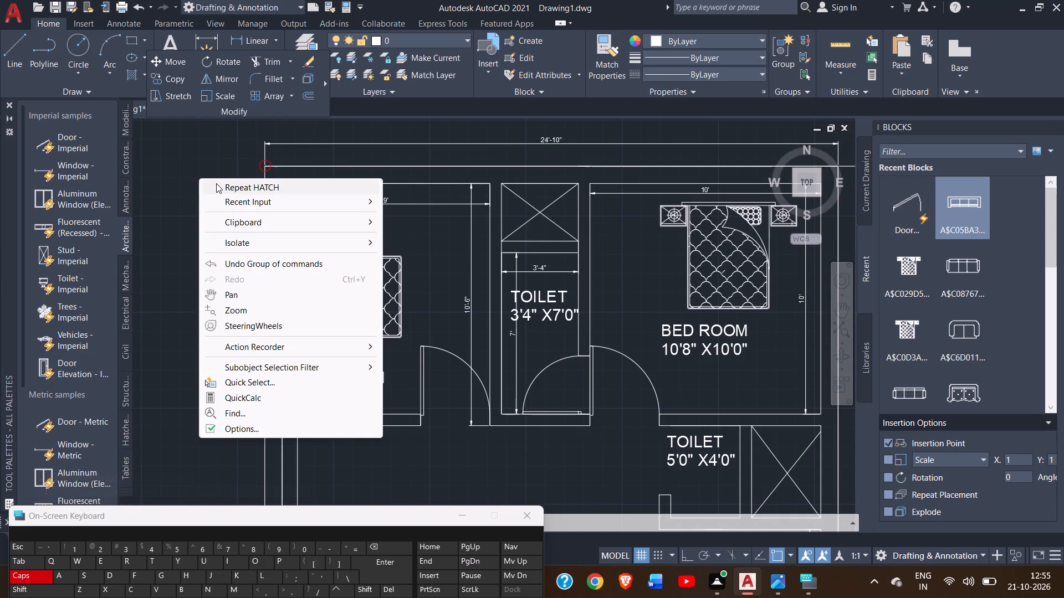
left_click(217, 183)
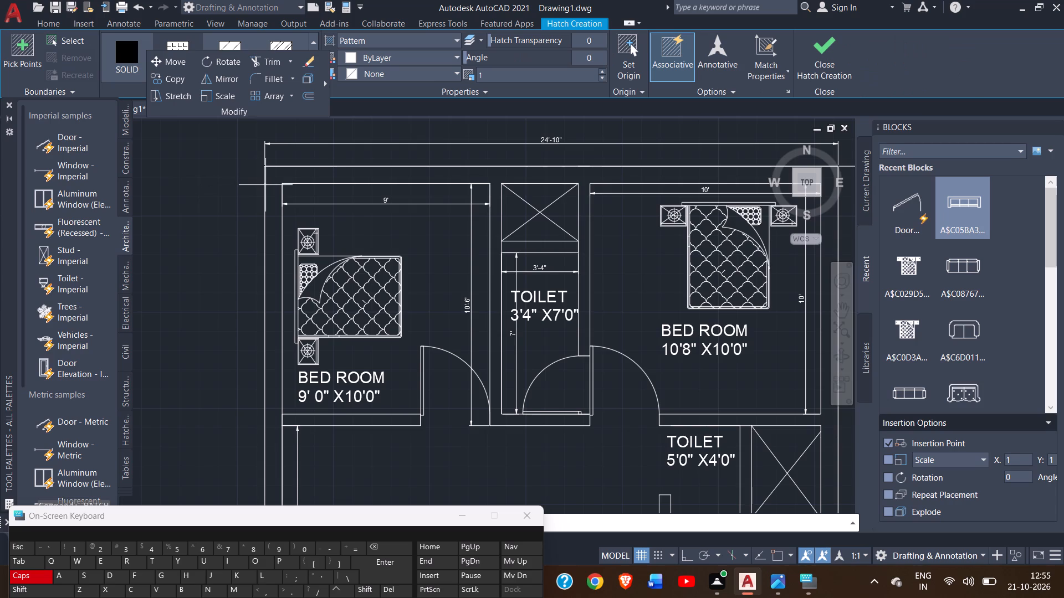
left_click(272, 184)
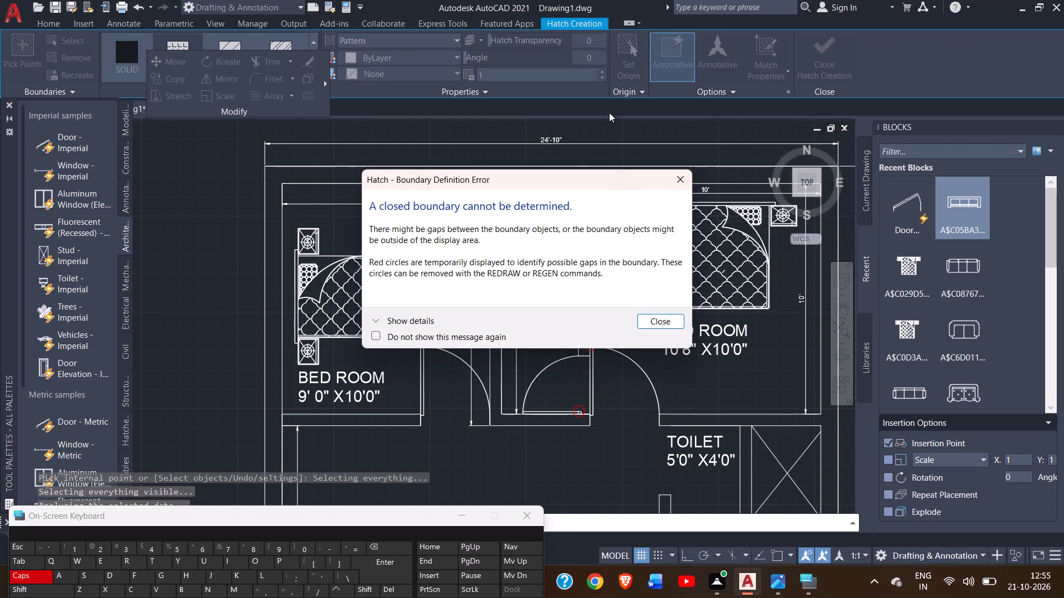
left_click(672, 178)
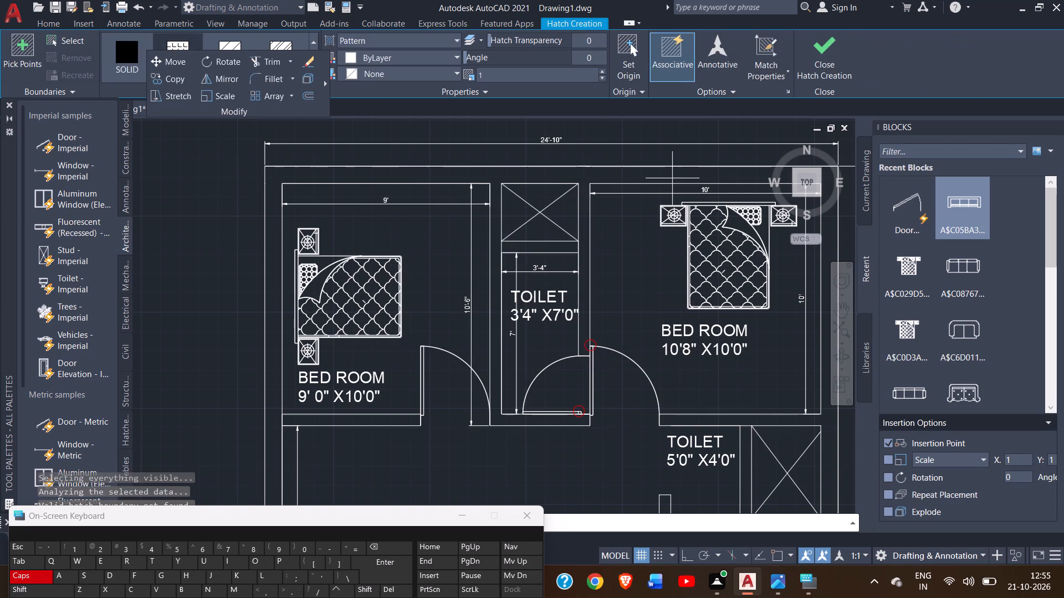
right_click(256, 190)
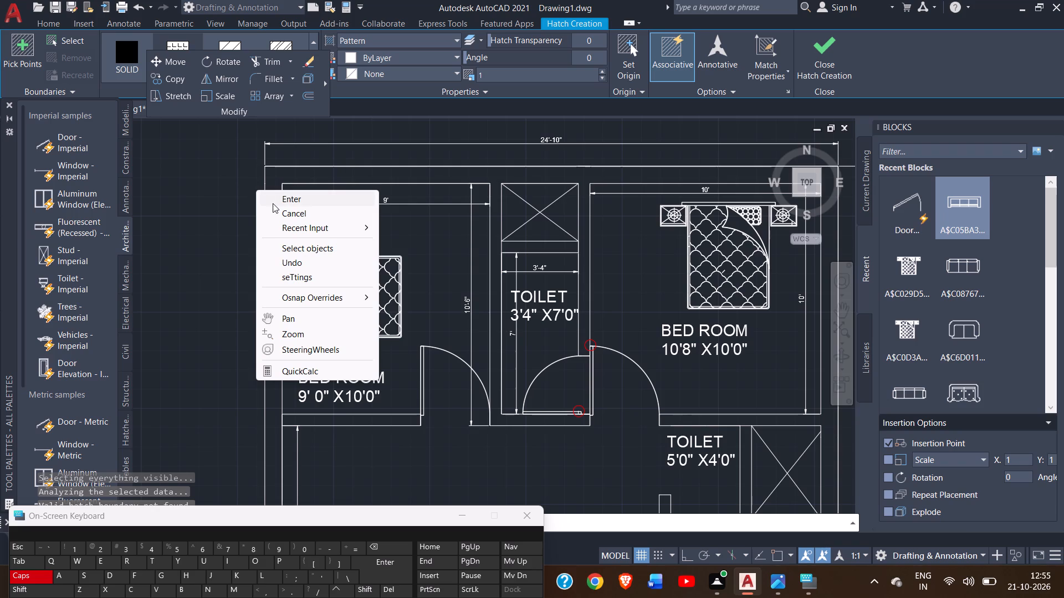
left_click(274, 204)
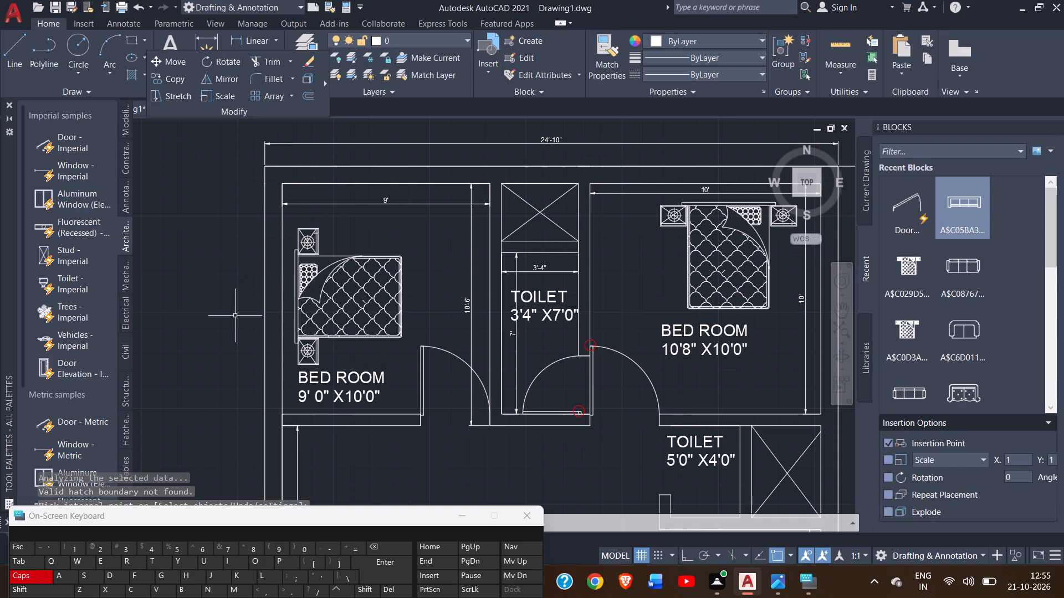
Start a new hatch with the type set to Solid and the colour set to black (0,0,0).
scroll(235, 316, "down", 2, "ctrl")
scroll(235, 316, "up", 2, "ctrl")
scroll(235, 316, "down", 4, "ctrl")
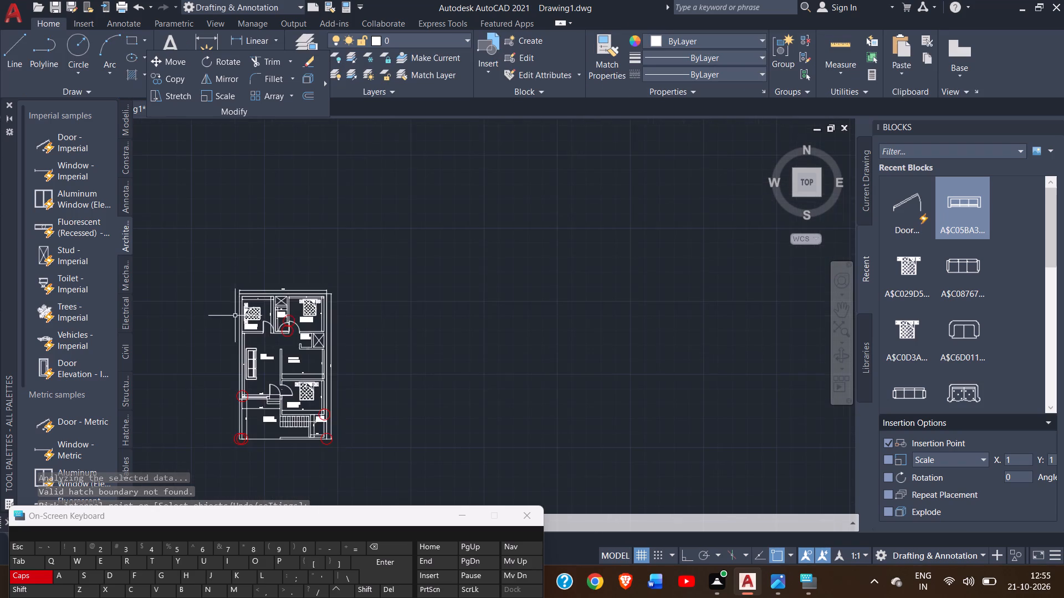
scroll(235, 316, "up", 3, "ctrl")
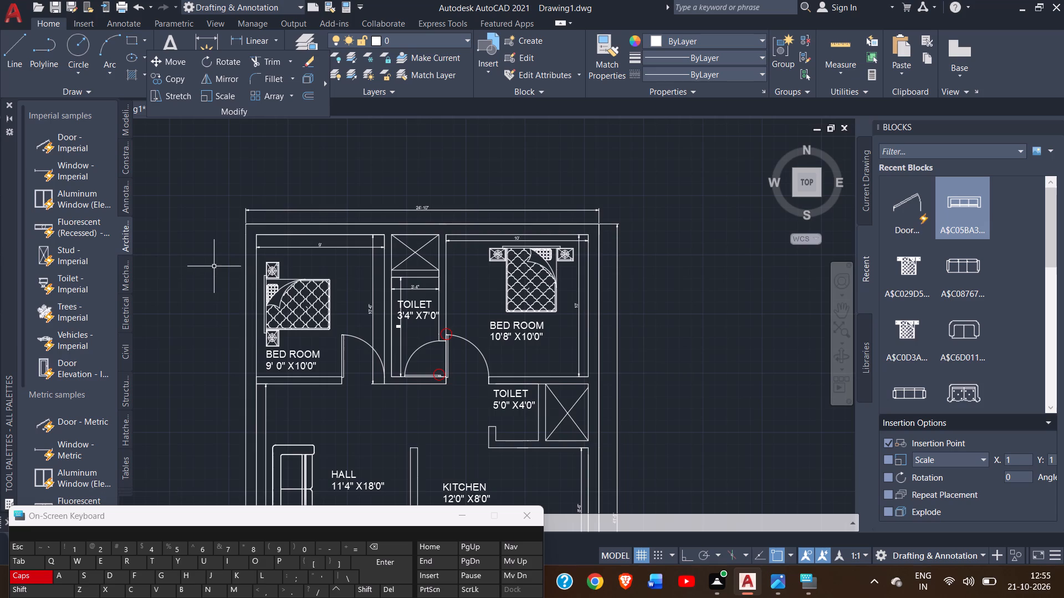
scroll(214, 266, "up", 1, "ctrl")
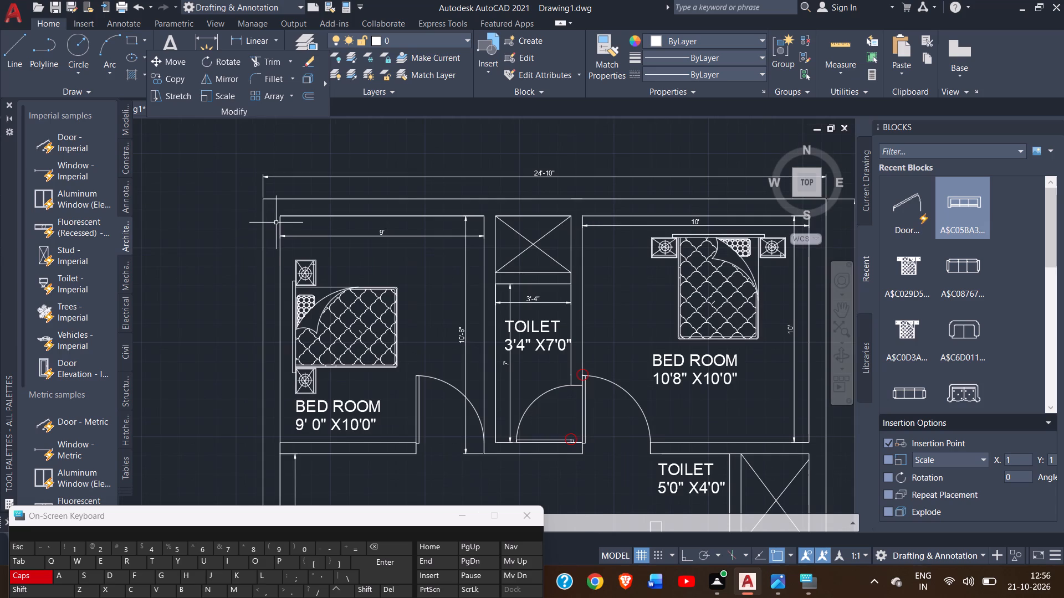
left_click(133, 74)
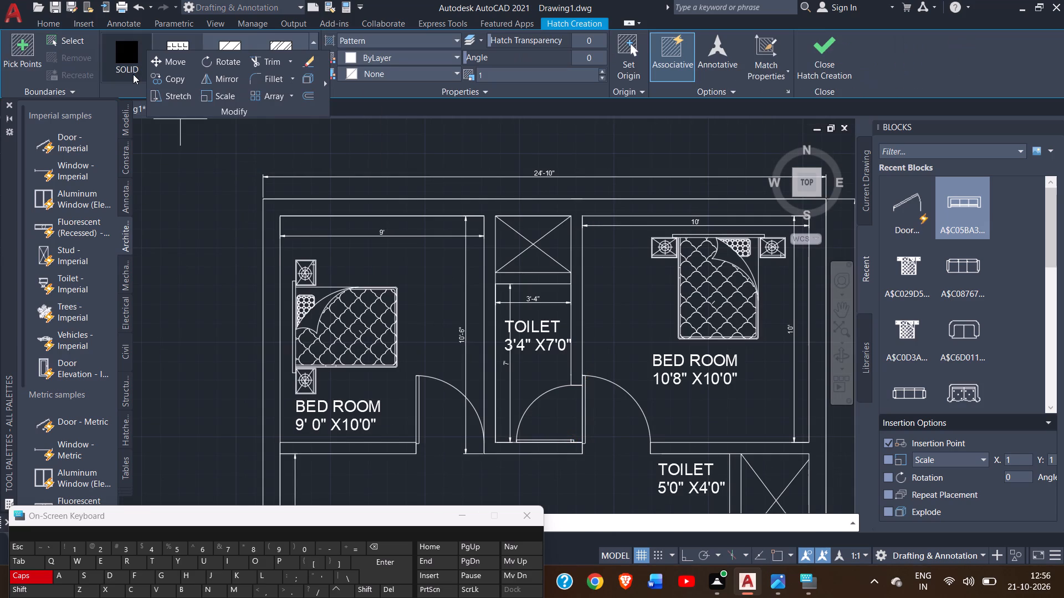
left_click(327, 40)
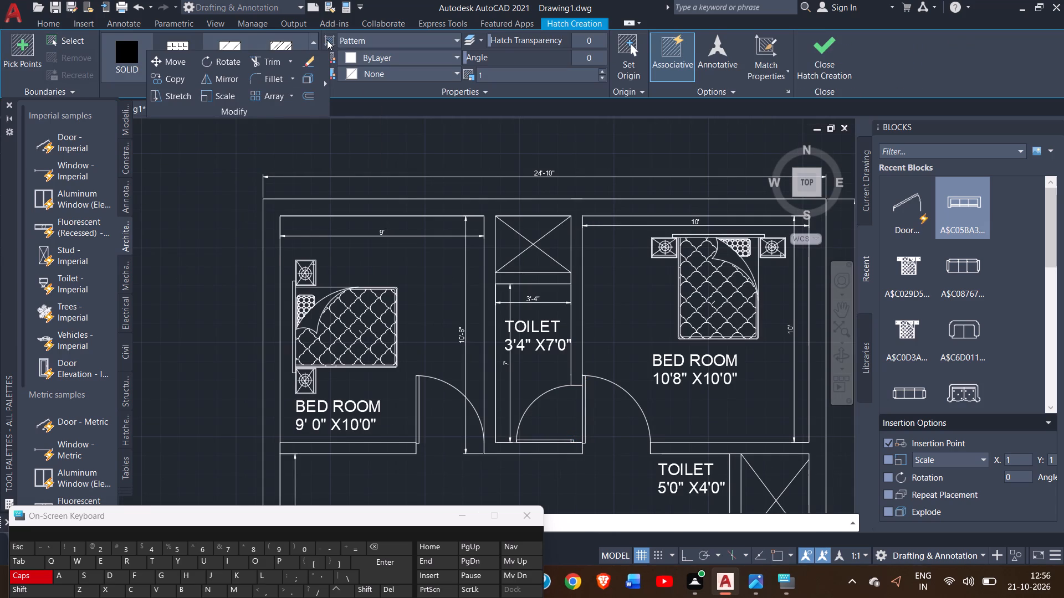
left_click(345, 41)
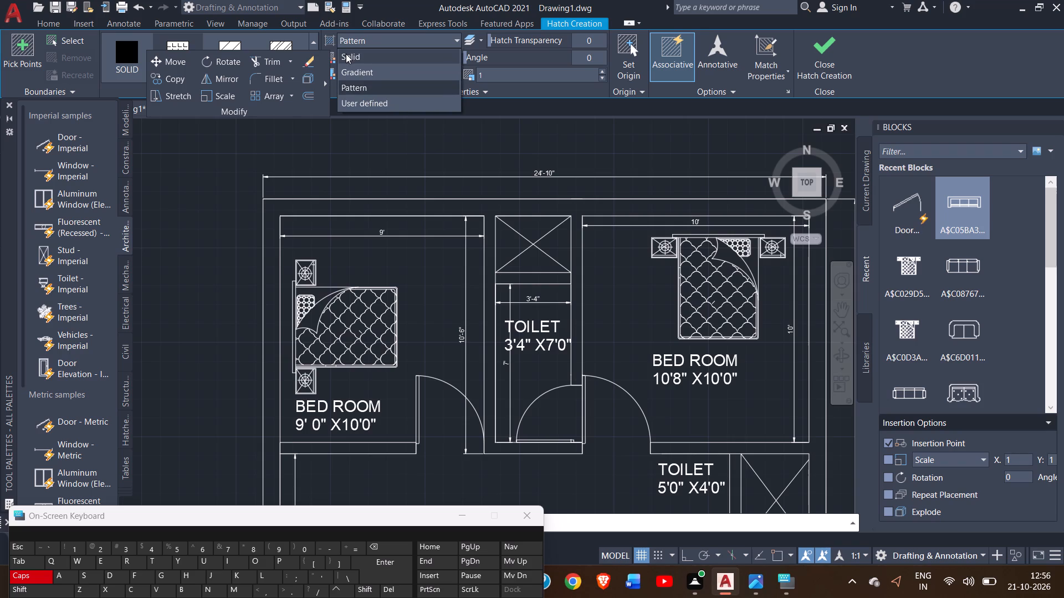
left_click(346, 54)
left_click(346, 54)
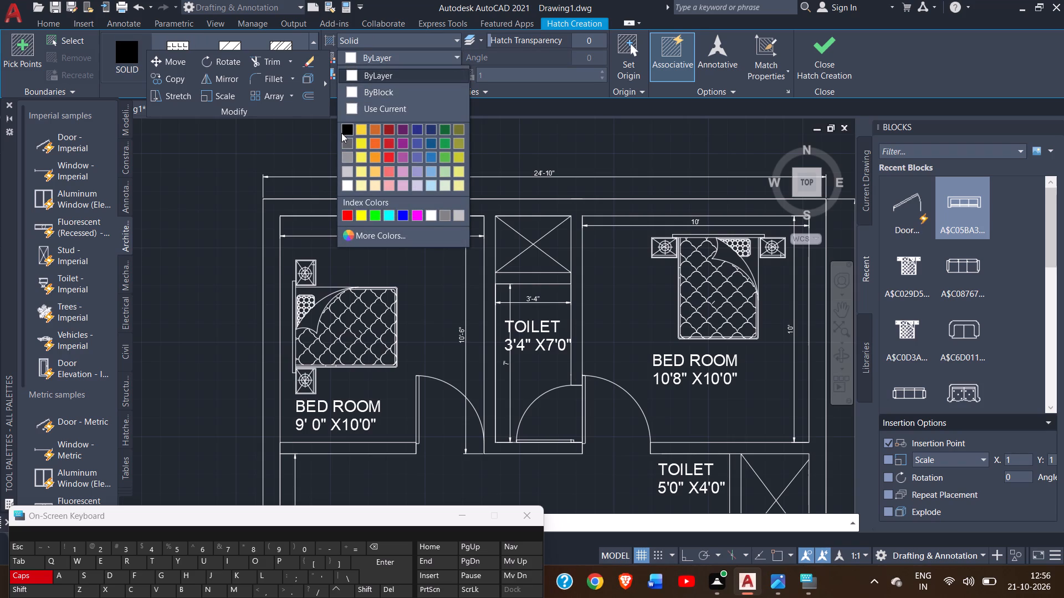
left_click(341, 133)
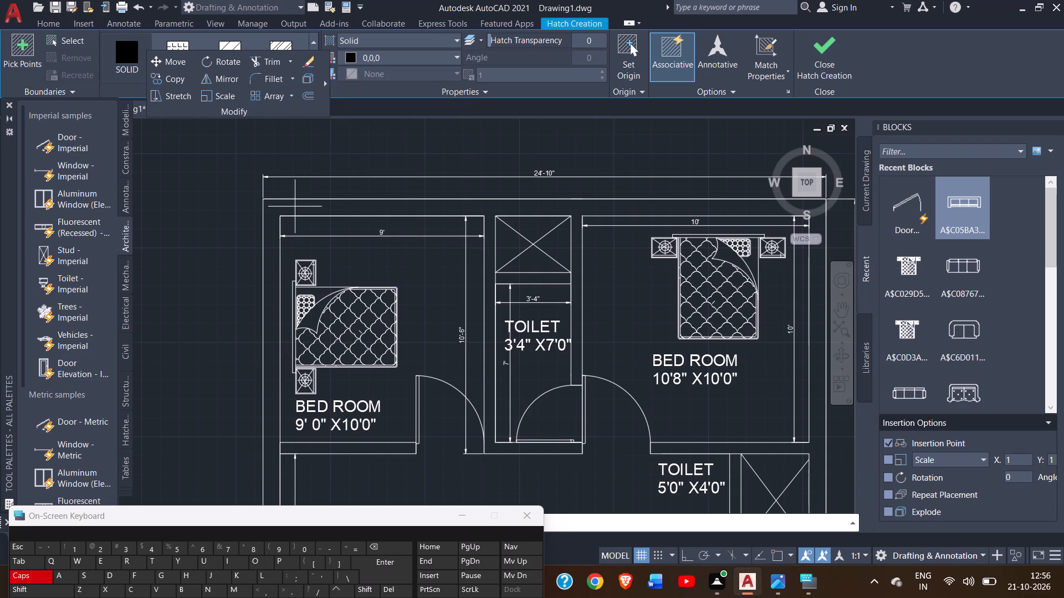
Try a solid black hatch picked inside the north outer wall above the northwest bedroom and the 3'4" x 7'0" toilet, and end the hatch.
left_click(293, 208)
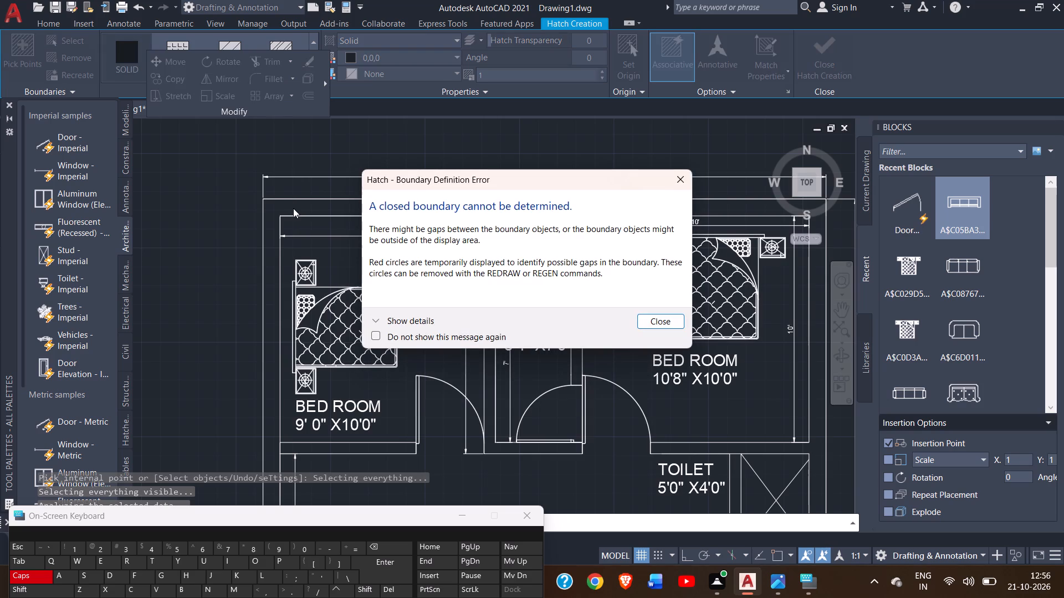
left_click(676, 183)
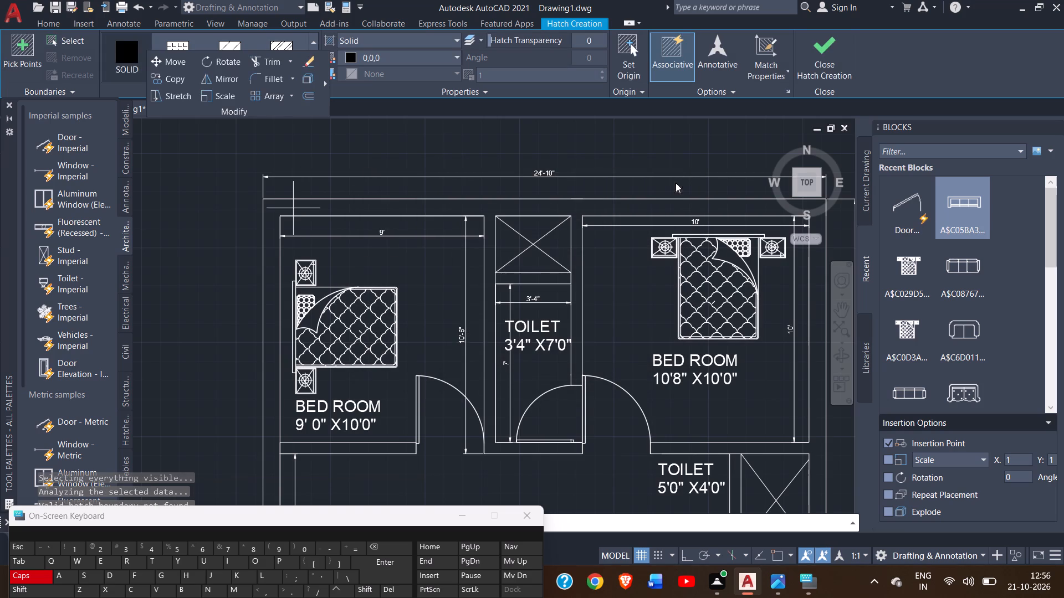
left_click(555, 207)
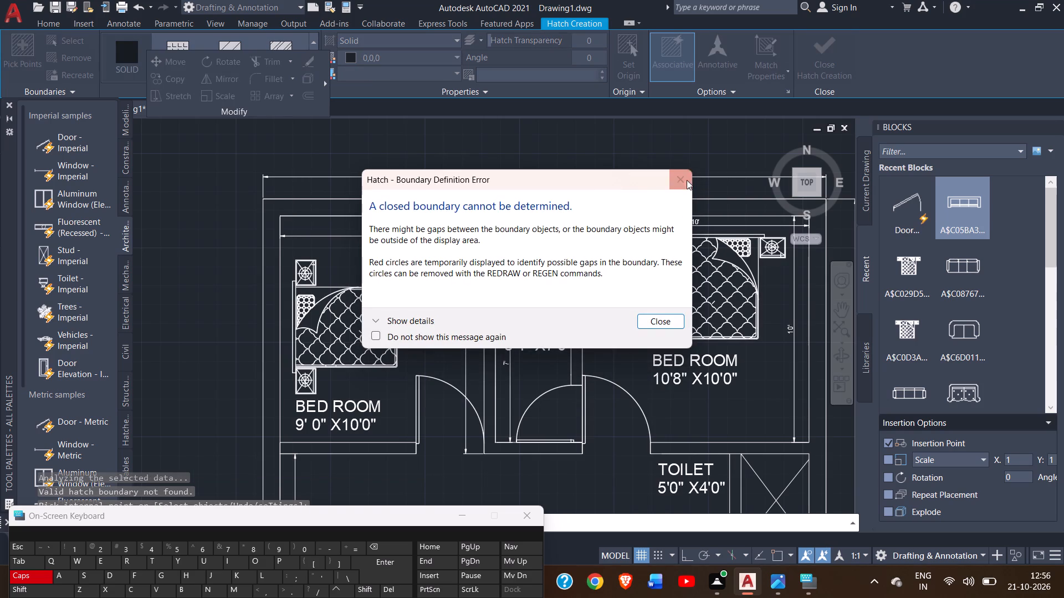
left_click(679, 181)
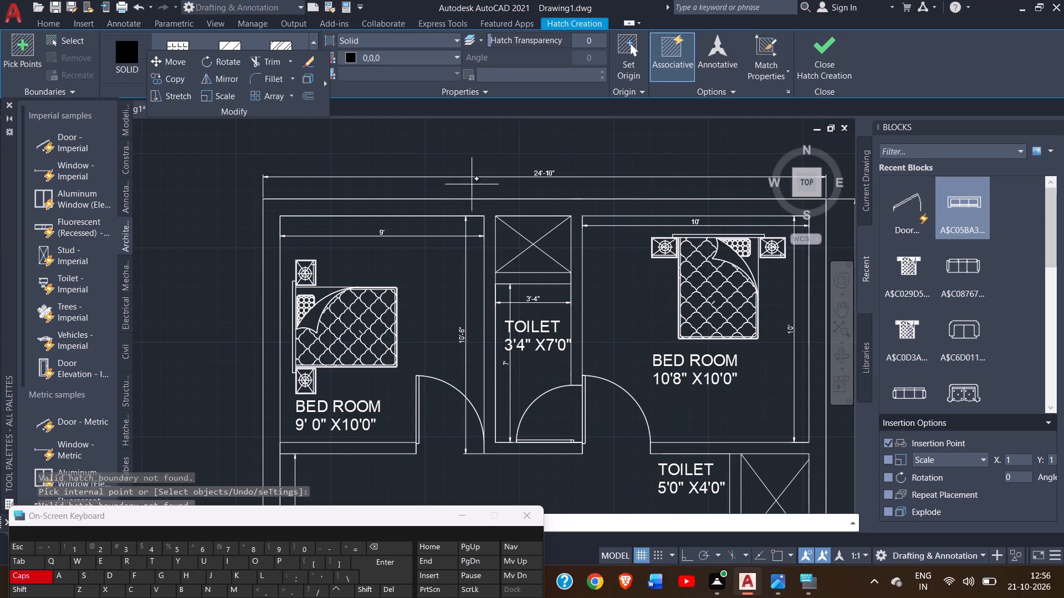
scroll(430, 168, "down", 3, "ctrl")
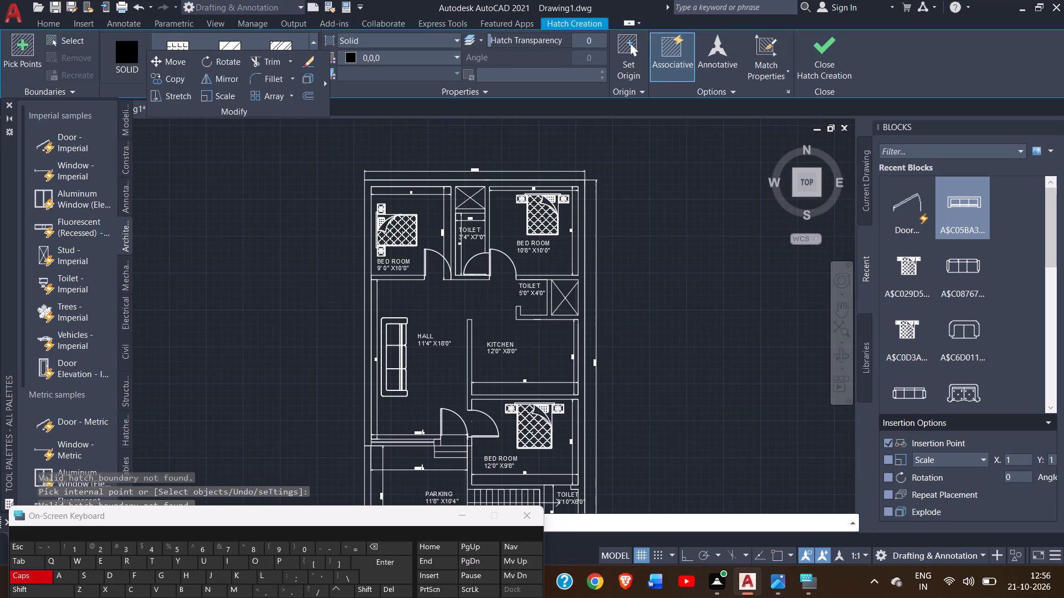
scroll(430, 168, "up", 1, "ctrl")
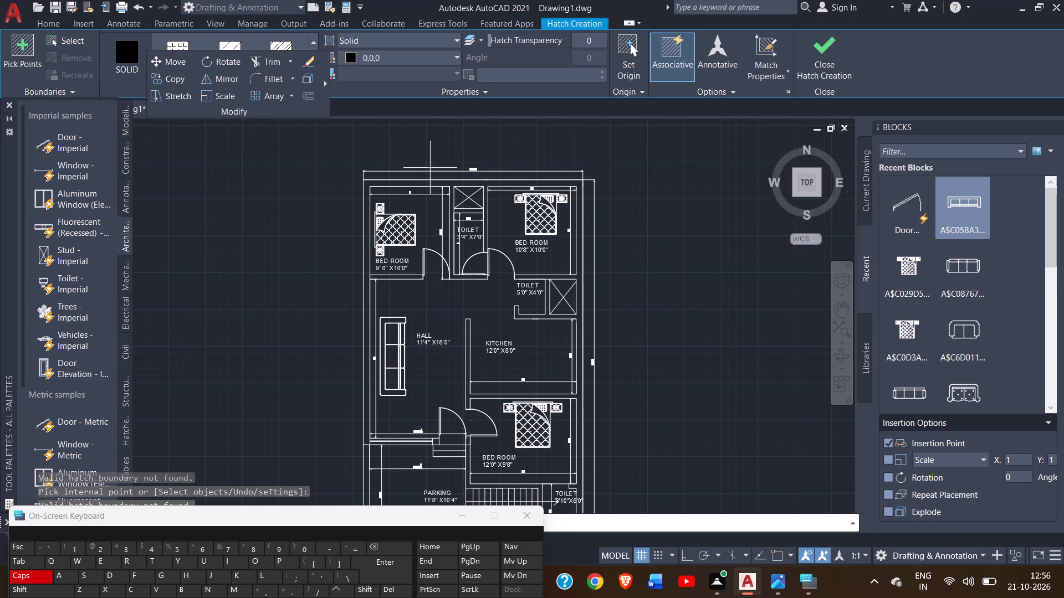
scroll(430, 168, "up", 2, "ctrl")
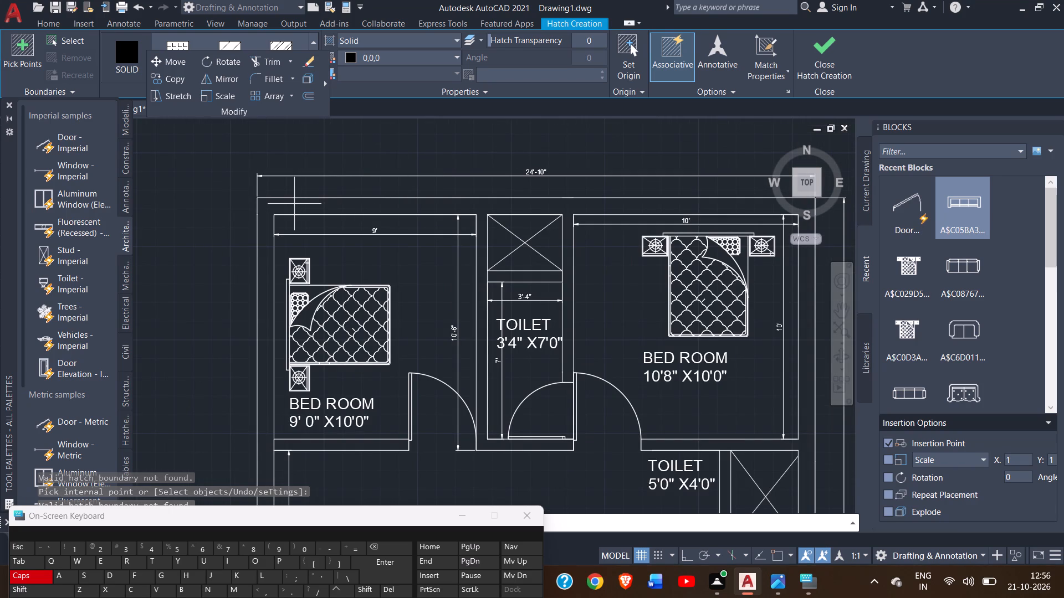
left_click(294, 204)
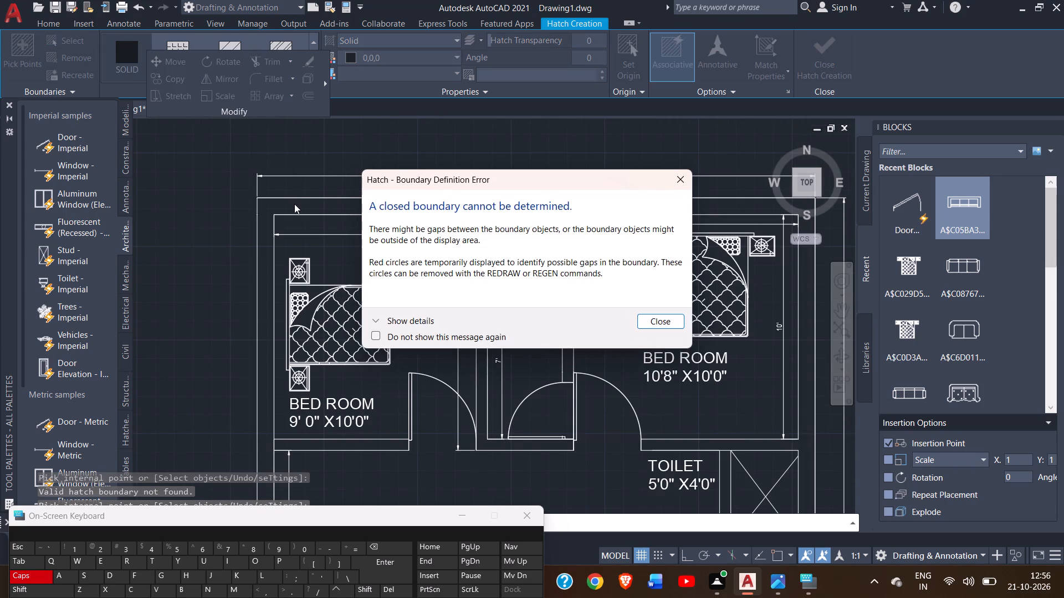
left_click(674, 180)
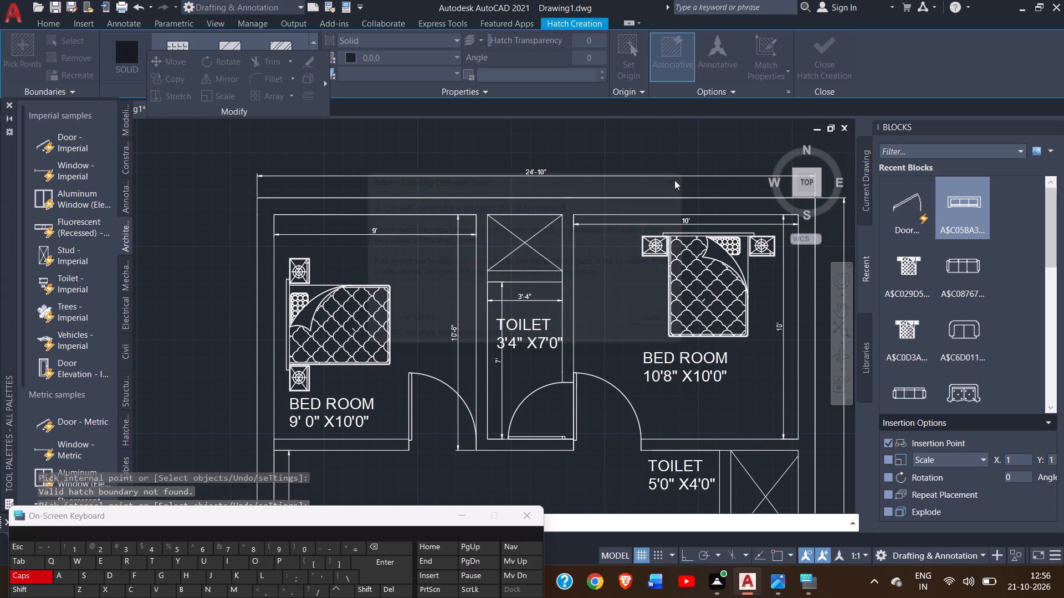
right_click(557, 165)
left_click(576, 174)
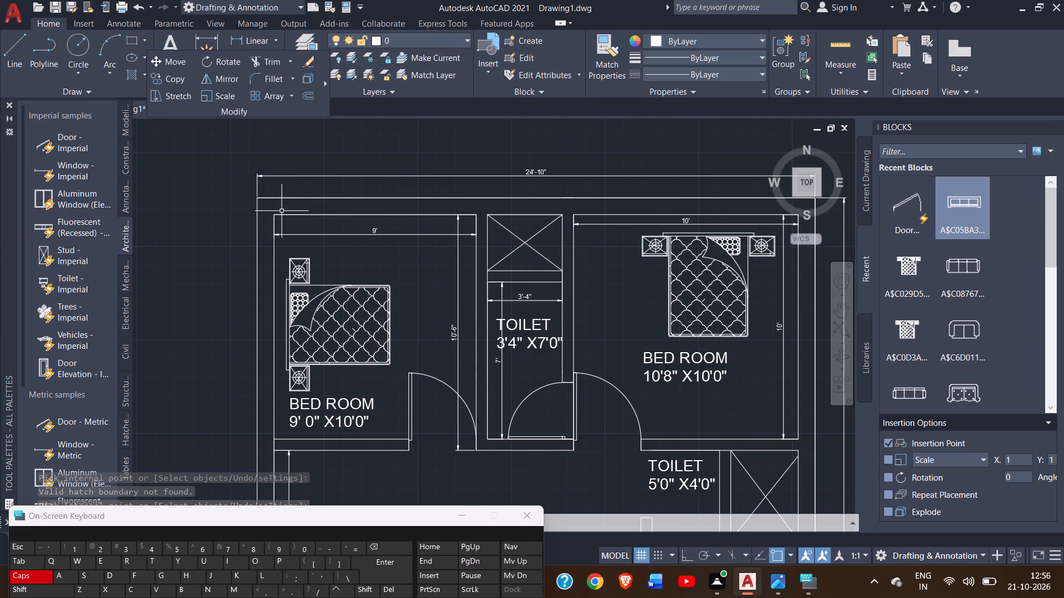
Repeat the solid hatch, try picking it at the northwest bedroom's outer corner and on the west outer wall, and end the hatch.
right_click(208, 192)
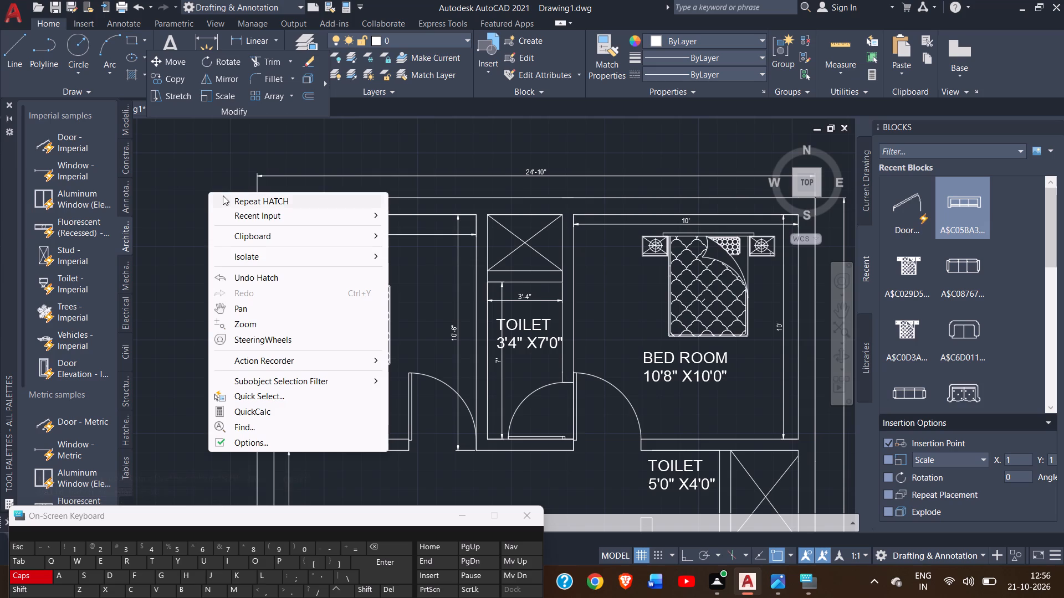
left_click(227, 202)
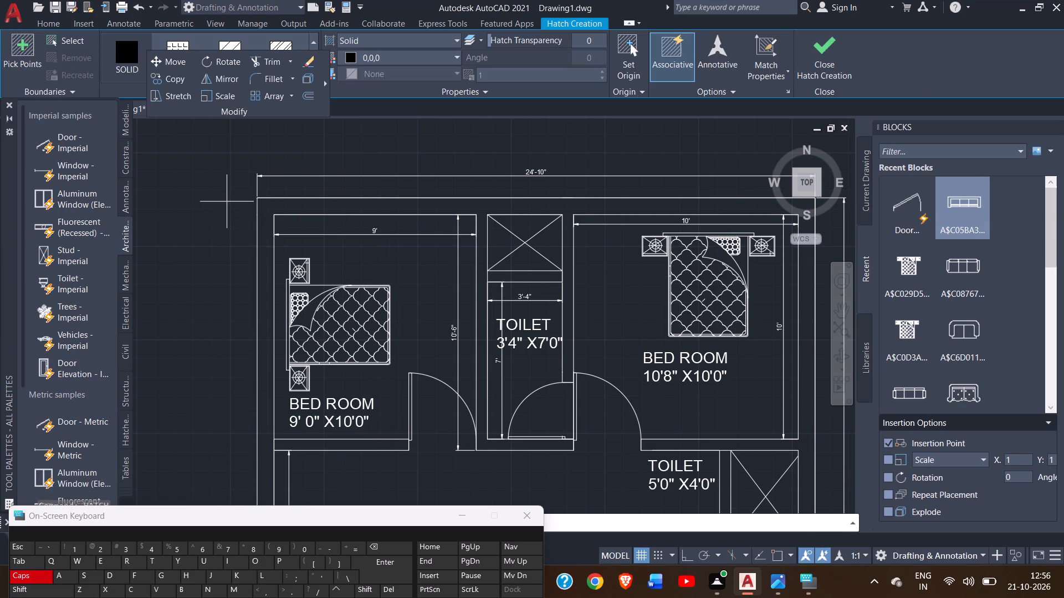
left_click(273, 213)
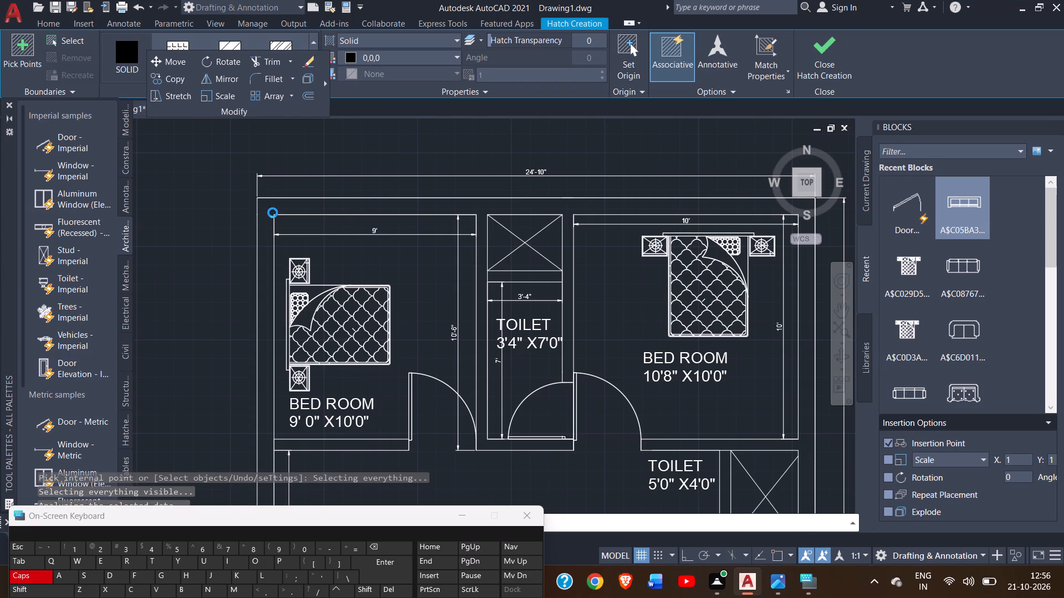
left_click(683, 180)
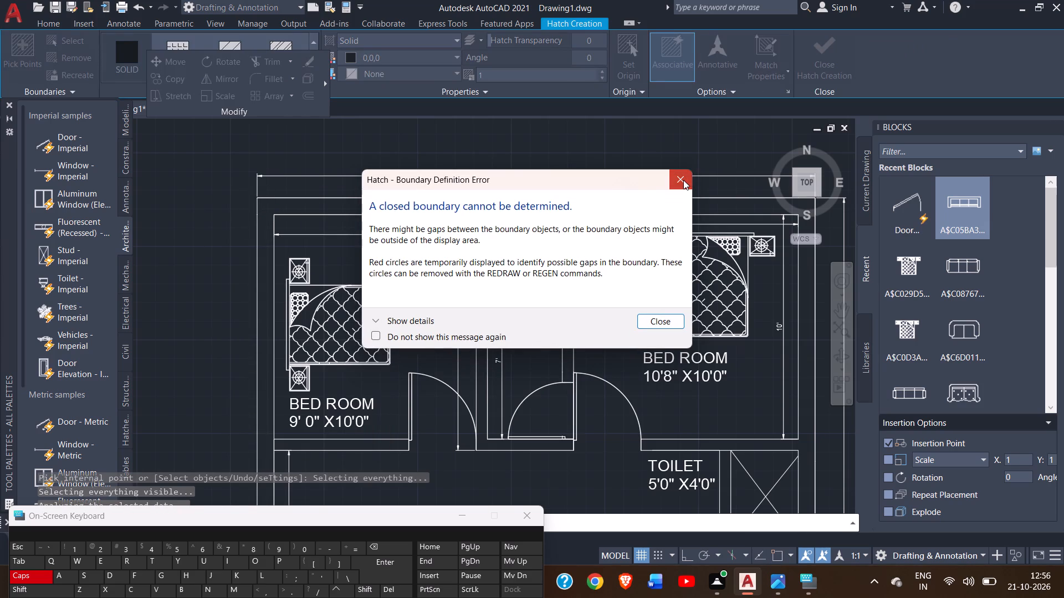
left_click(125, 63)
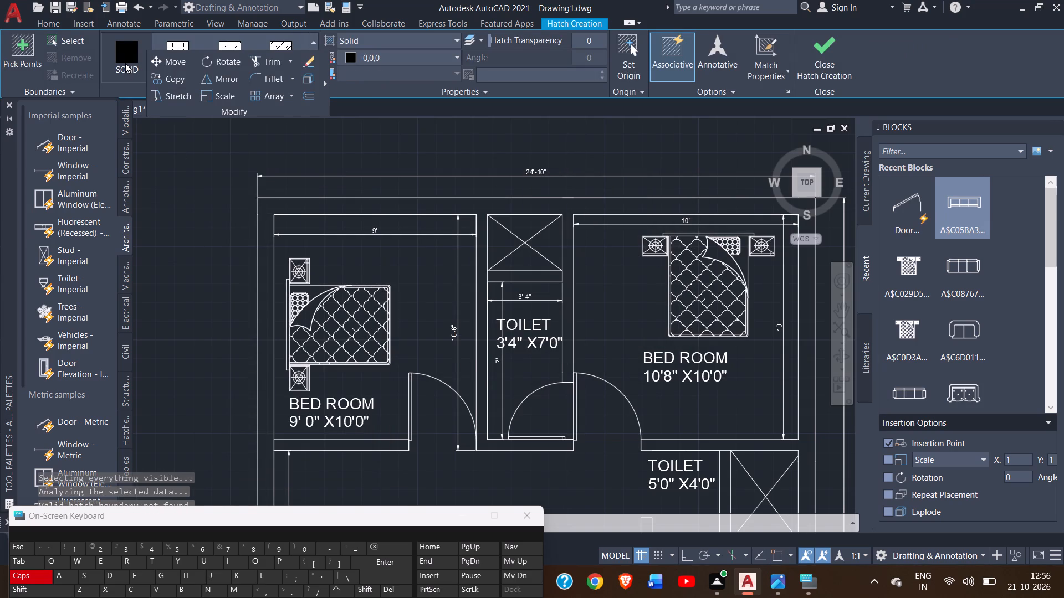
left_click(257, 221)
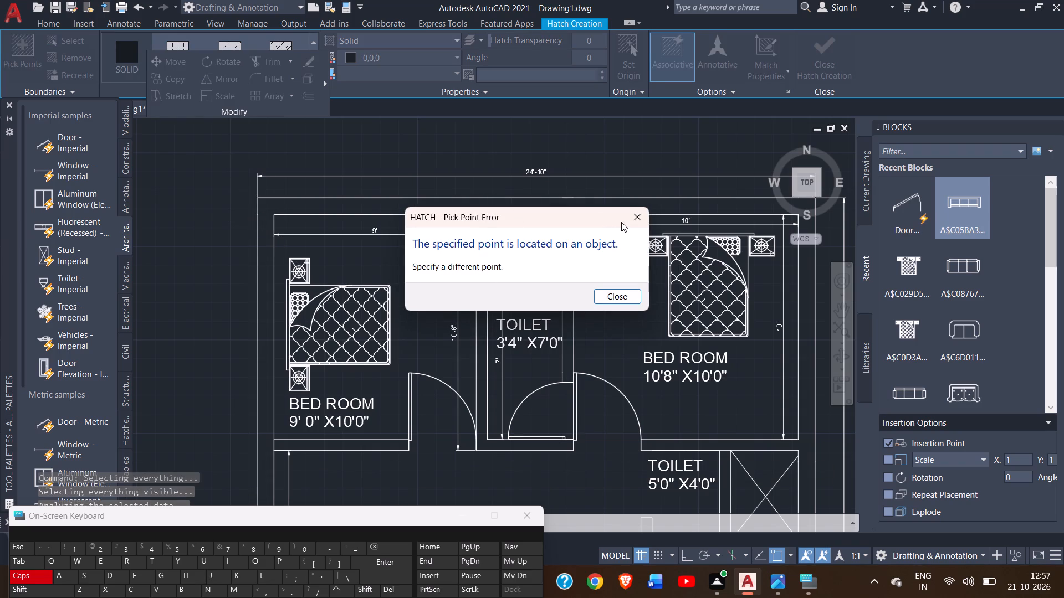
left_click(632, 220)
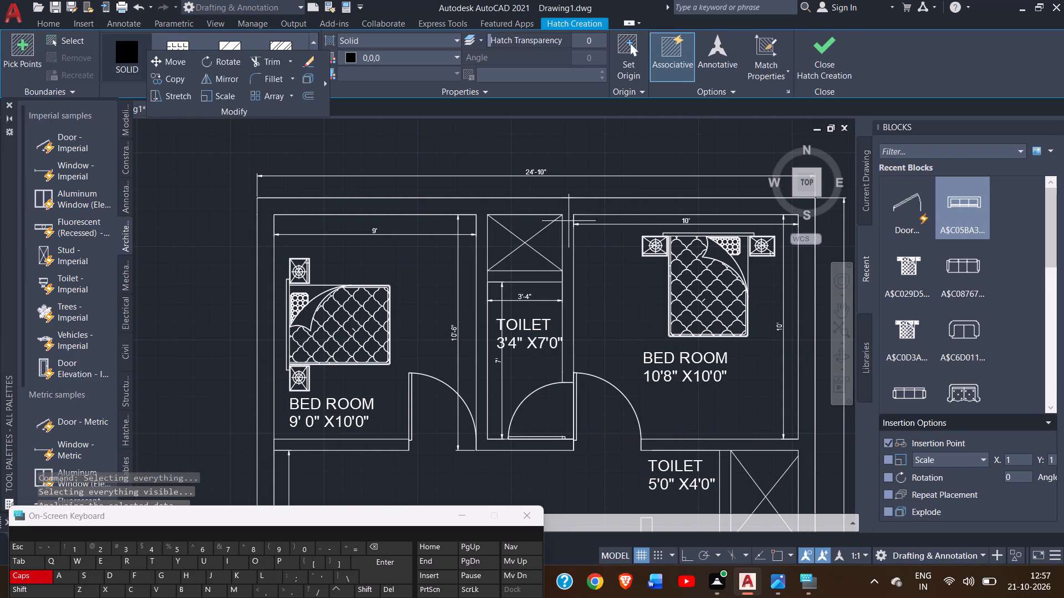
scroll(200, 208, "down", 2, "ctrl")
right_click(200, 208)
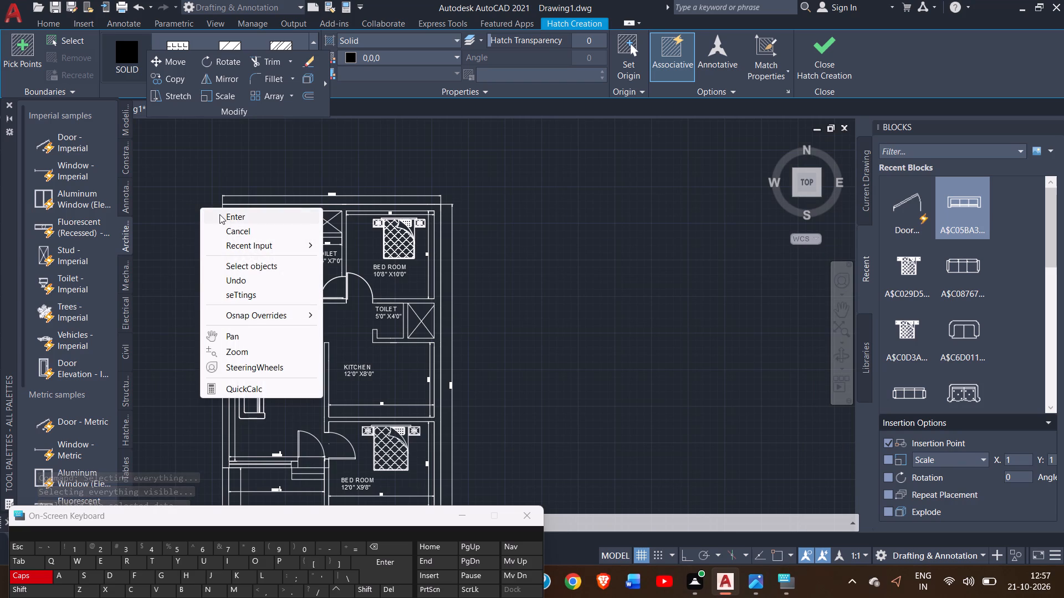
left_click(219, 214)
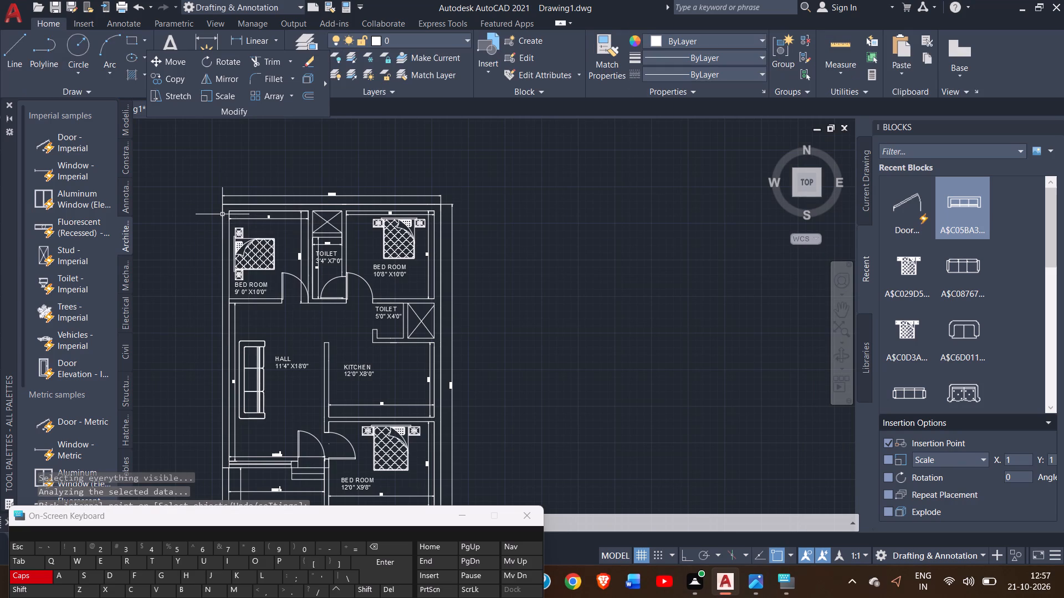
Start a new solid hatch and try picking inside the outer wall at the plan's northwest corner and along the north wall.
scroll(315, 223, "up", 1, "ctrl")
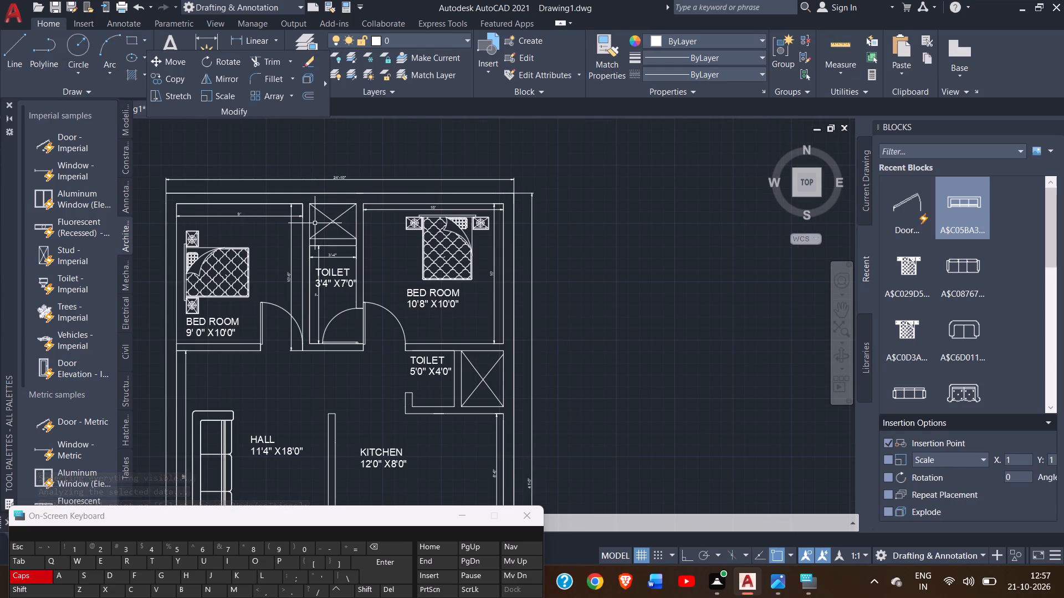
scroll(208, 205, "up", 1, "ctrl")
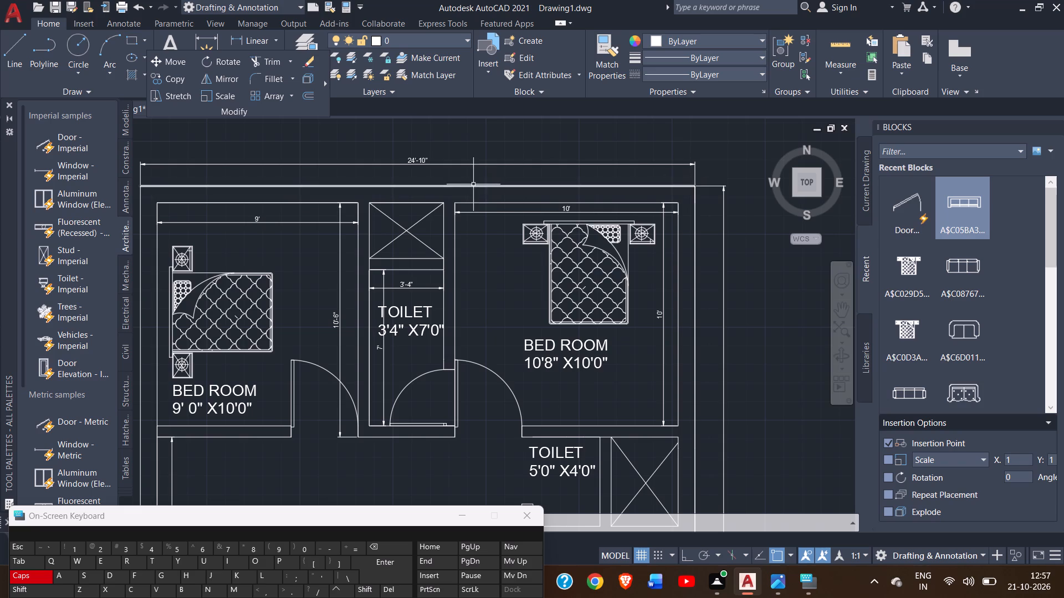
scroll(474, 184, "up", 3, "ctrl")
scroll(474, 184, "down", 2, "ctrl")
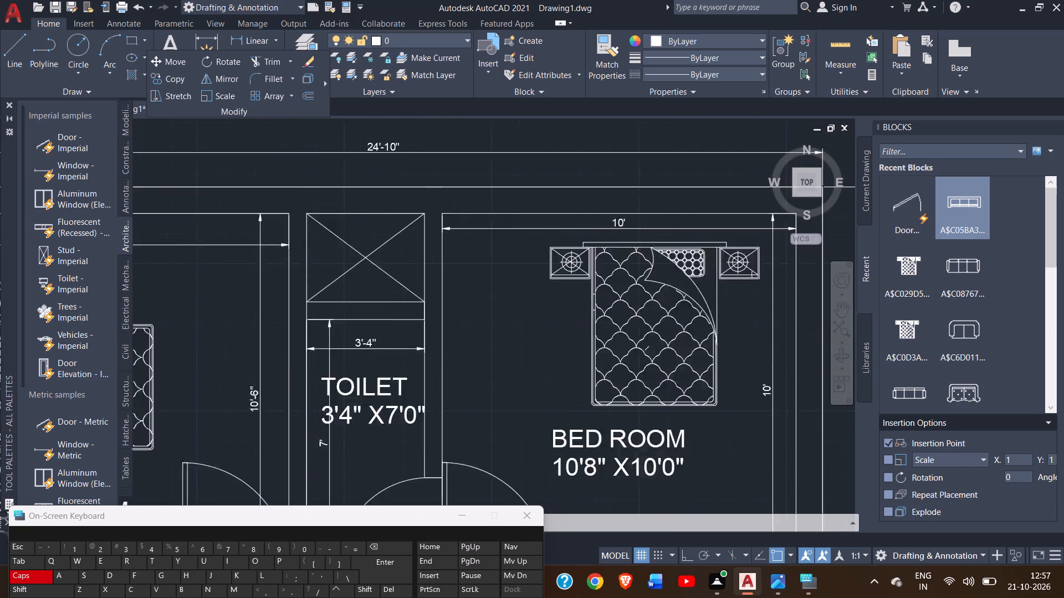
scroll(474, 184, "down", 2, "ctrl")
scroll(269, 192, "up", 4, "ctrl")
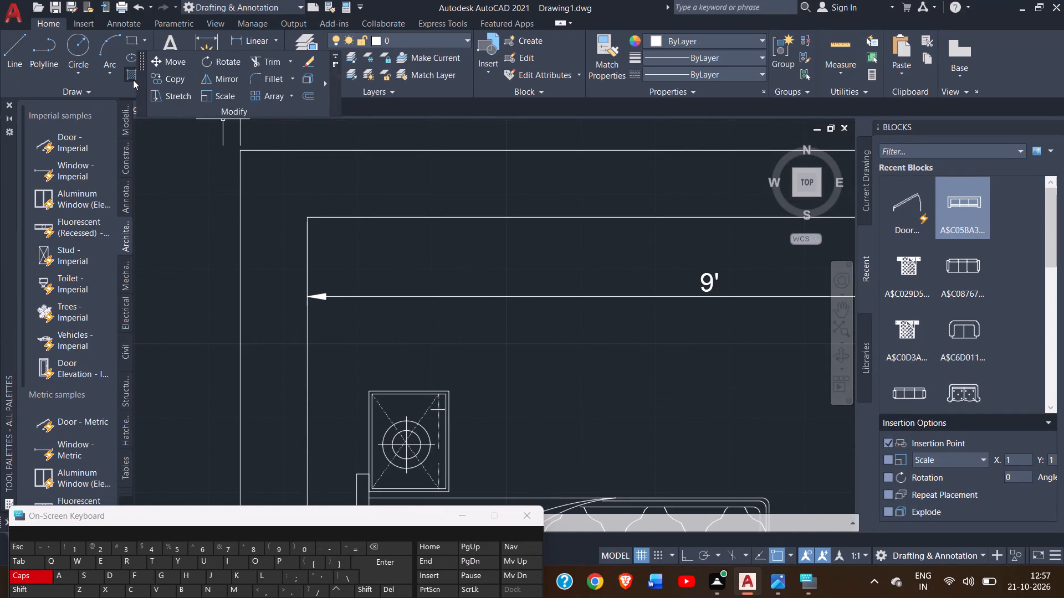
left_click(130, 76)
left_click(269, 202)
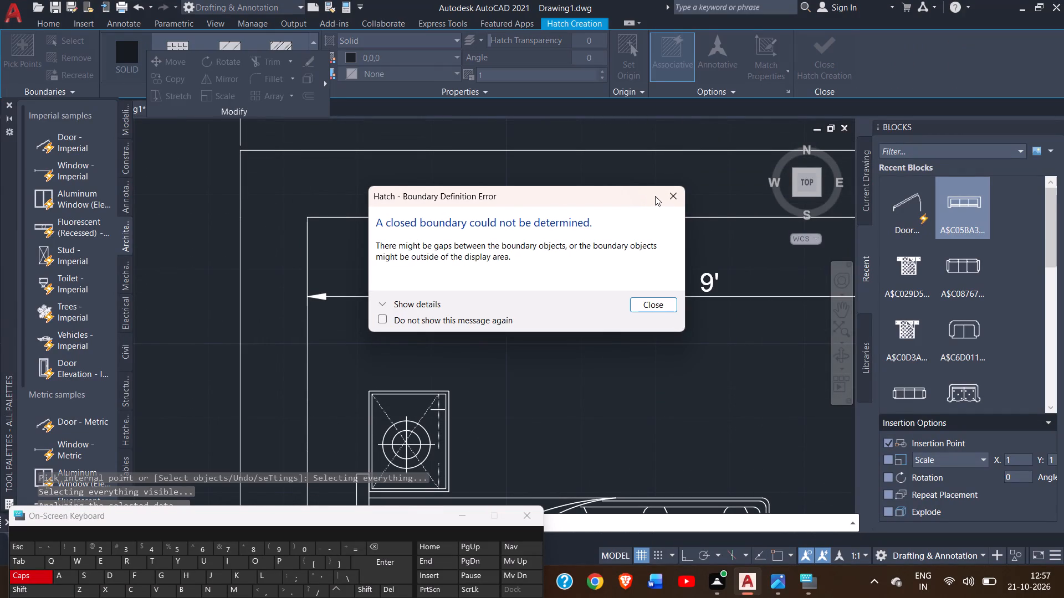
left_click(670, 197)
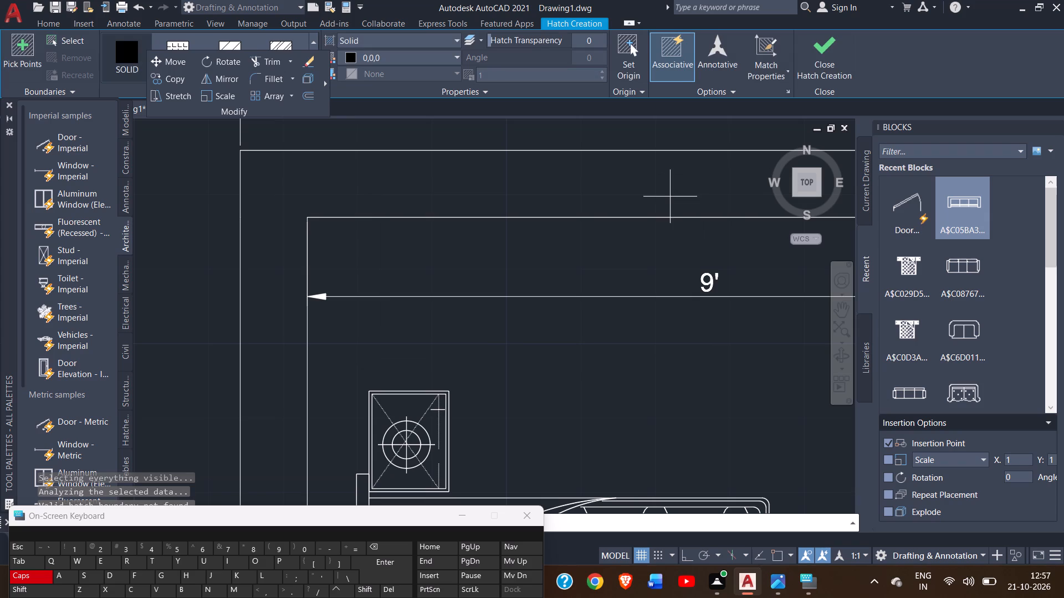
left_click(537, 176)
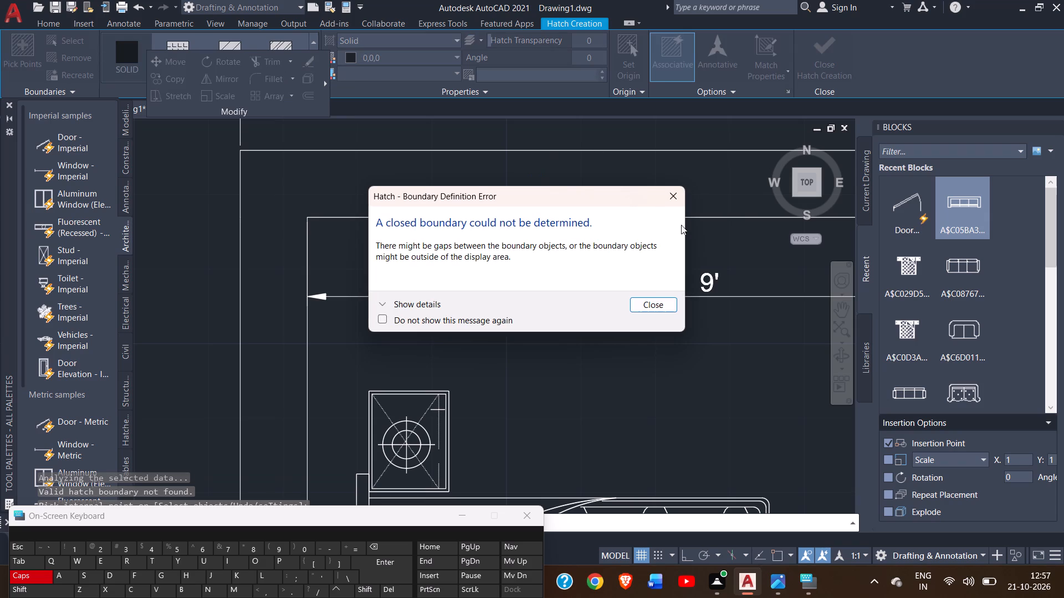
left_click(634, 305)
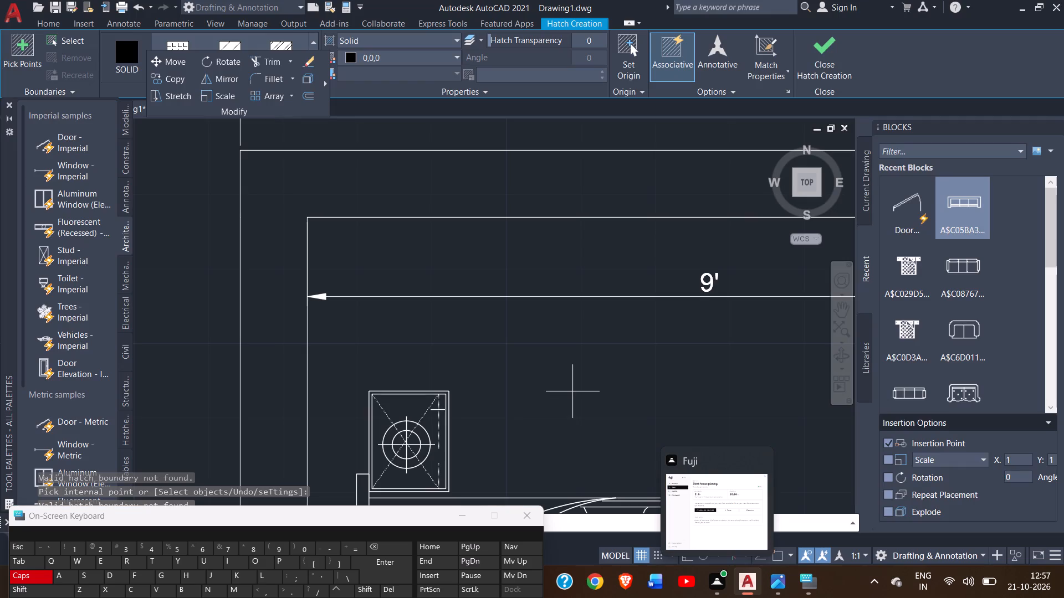
Examine the whole floor plan and the walls around the northwest bedroom, toilets and hall for areas to hatch.
scroll(572, 391, "down", 2, "ctrl")
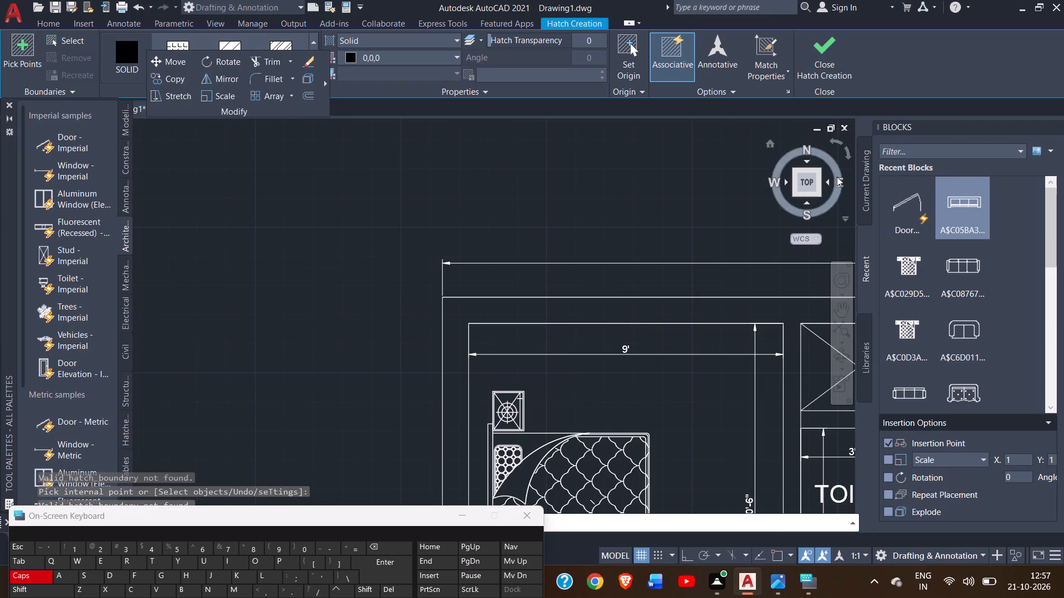
left_click(836, 308)
left_click_drag(683, 300, 447, 203)
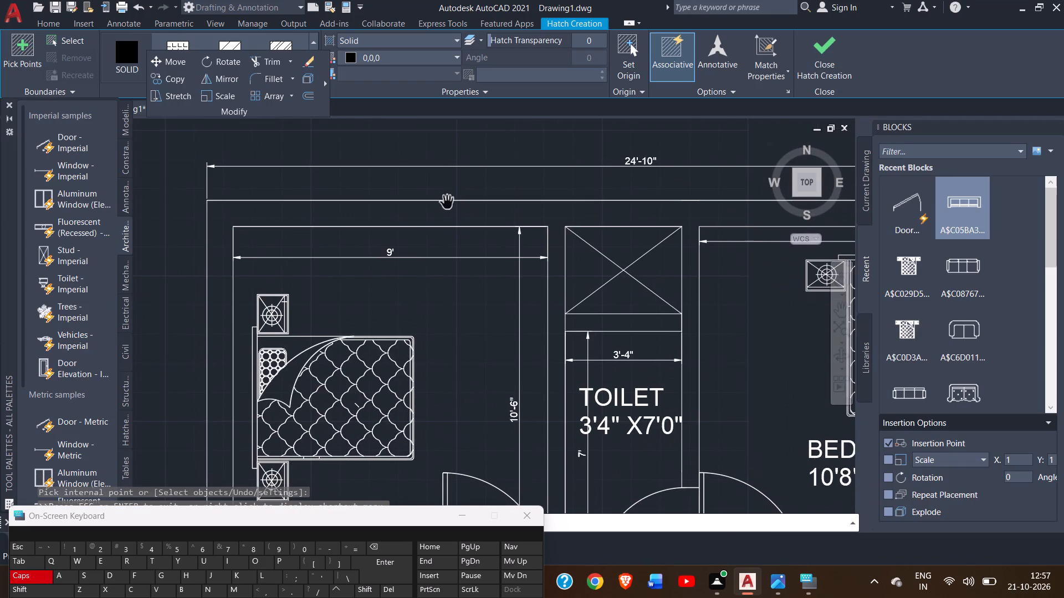
scroll(447, 203, "down", 2, "ctrl")
left_click_drag(580, 293, 561, 214)
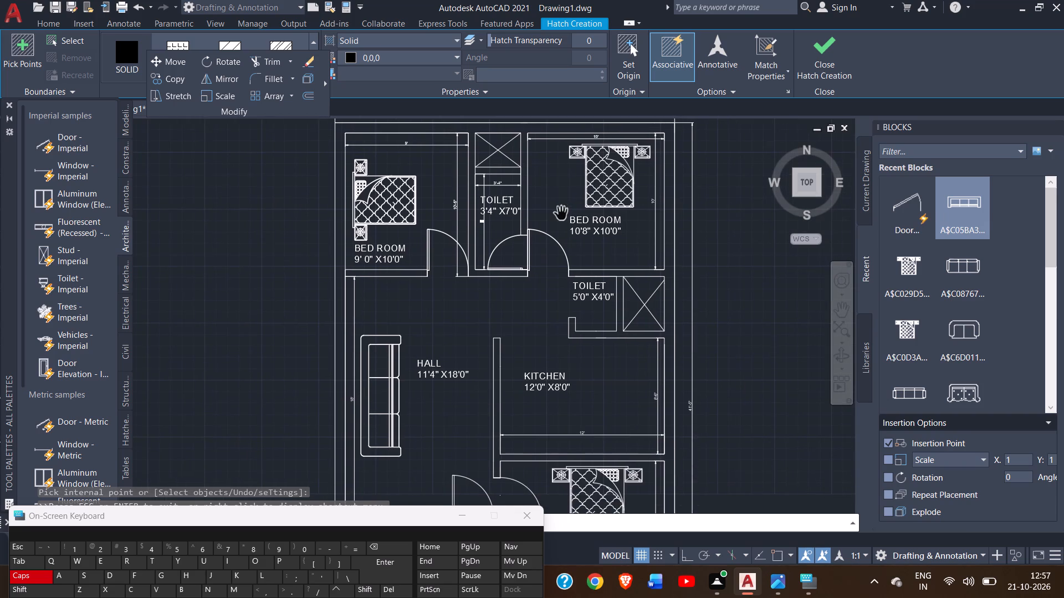
scroll(561, 214, "down", 2, "ctrl")
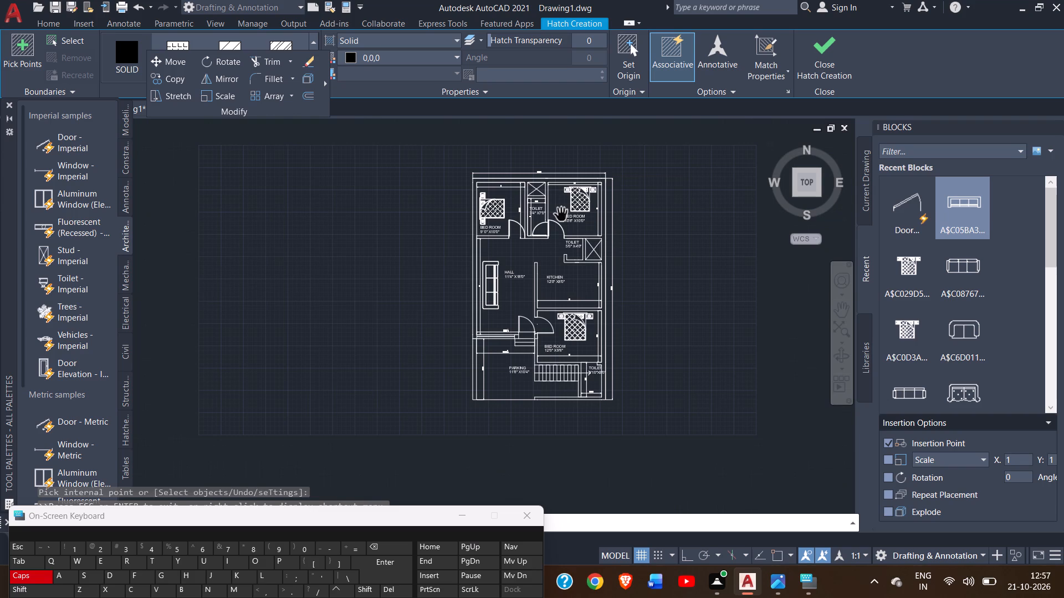
scroll(561, 214, "up", 3, "ctrl")
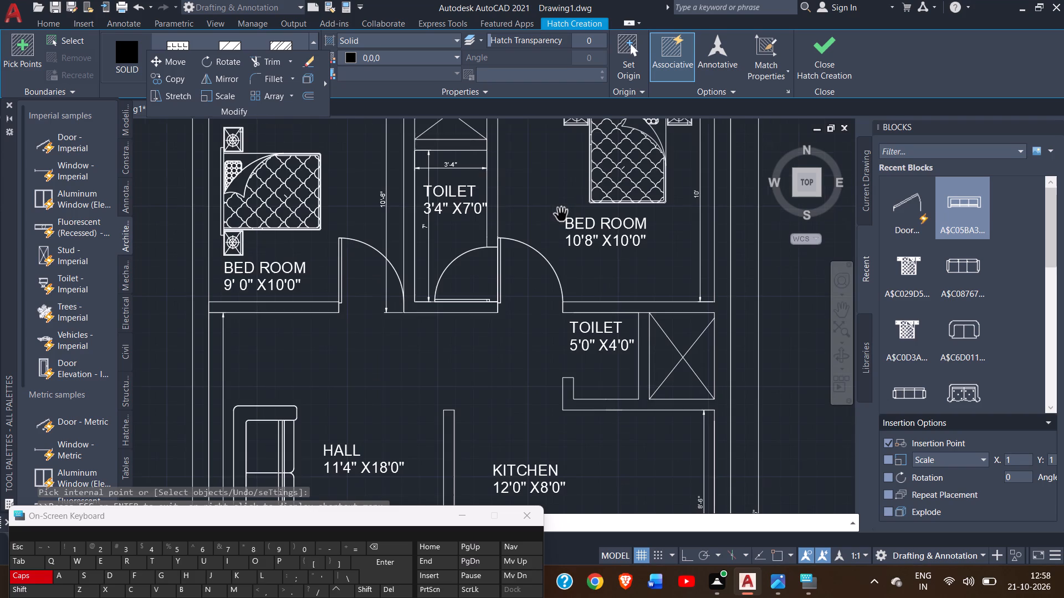
scroll(561, 214, "down", 2, "ctrl")
scroll(561, 214, "up", 2, "ctrl")
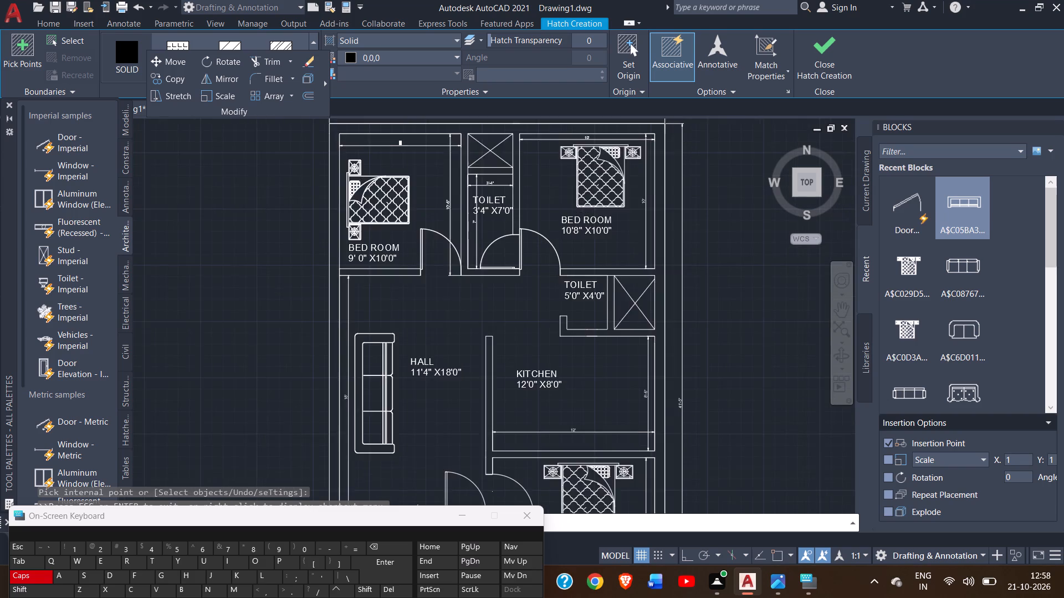
scroll(561, 214, "down", 4, "ctrl")
scroll(561, 214, "up", 1, "ctrl")
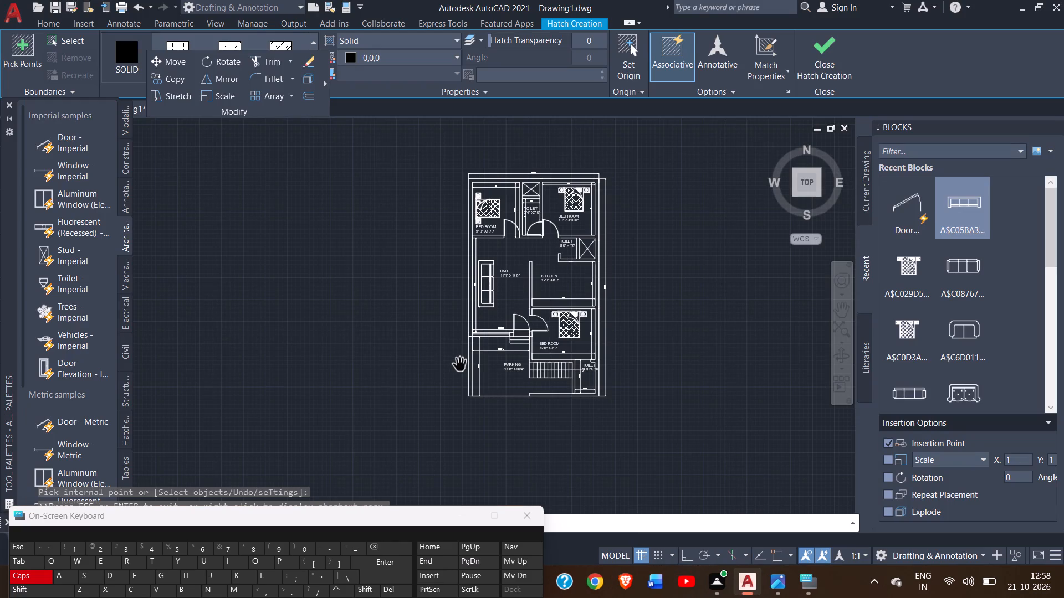
scroll(507, 217, "up", 3, "ctrl")
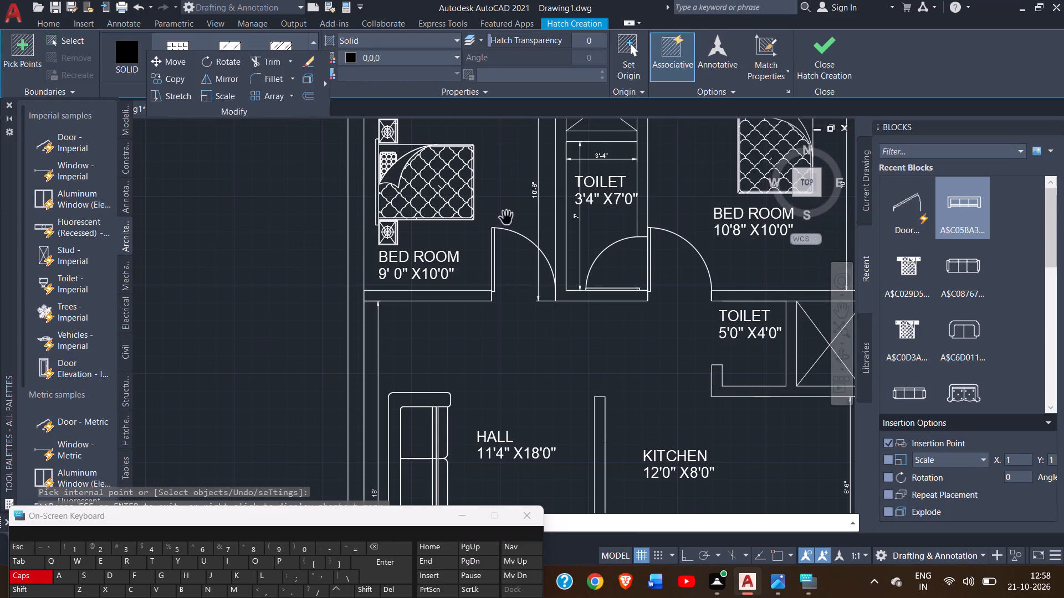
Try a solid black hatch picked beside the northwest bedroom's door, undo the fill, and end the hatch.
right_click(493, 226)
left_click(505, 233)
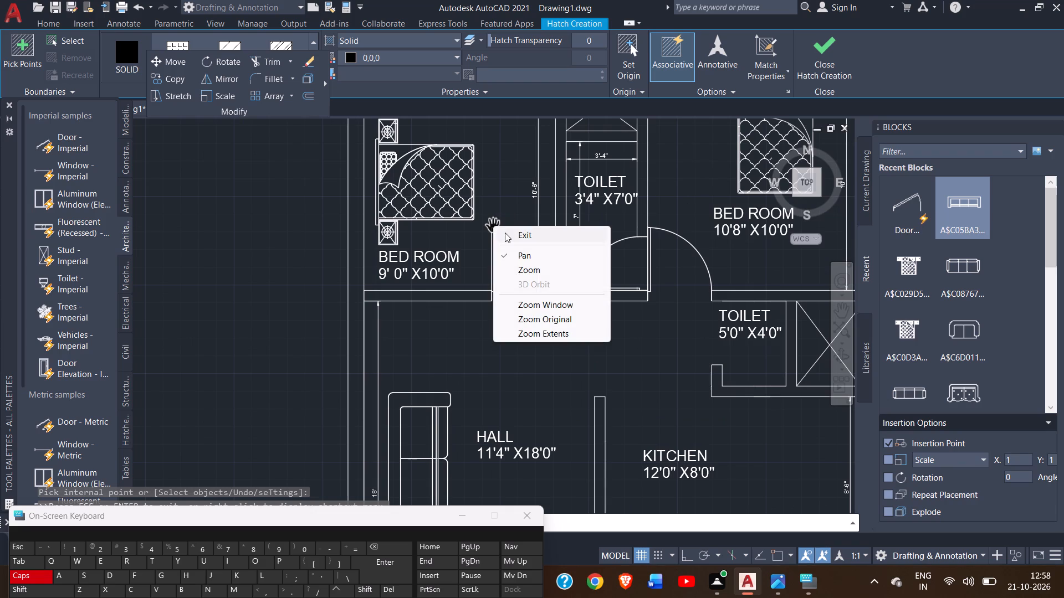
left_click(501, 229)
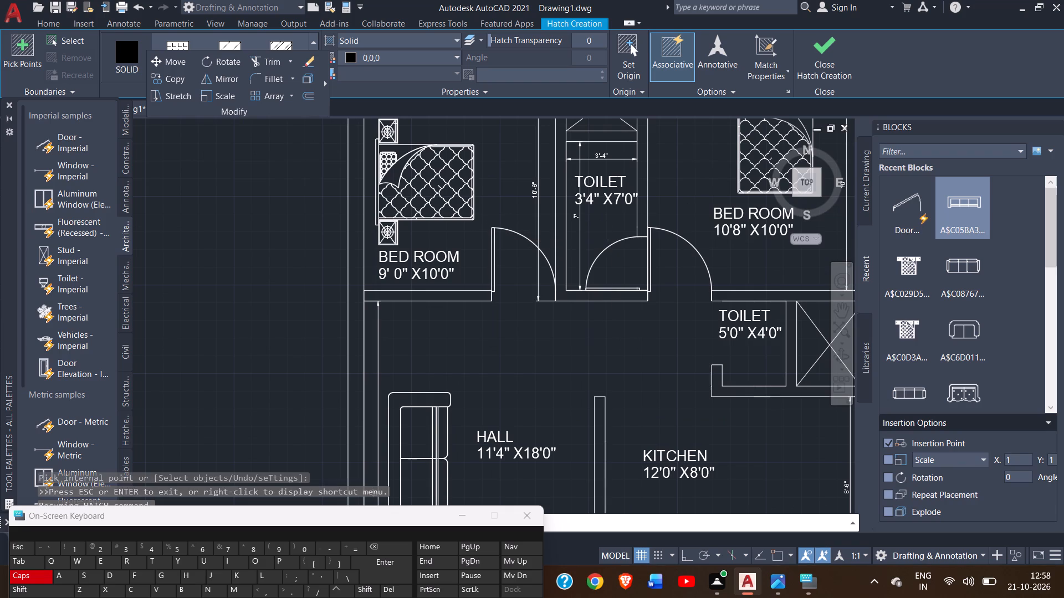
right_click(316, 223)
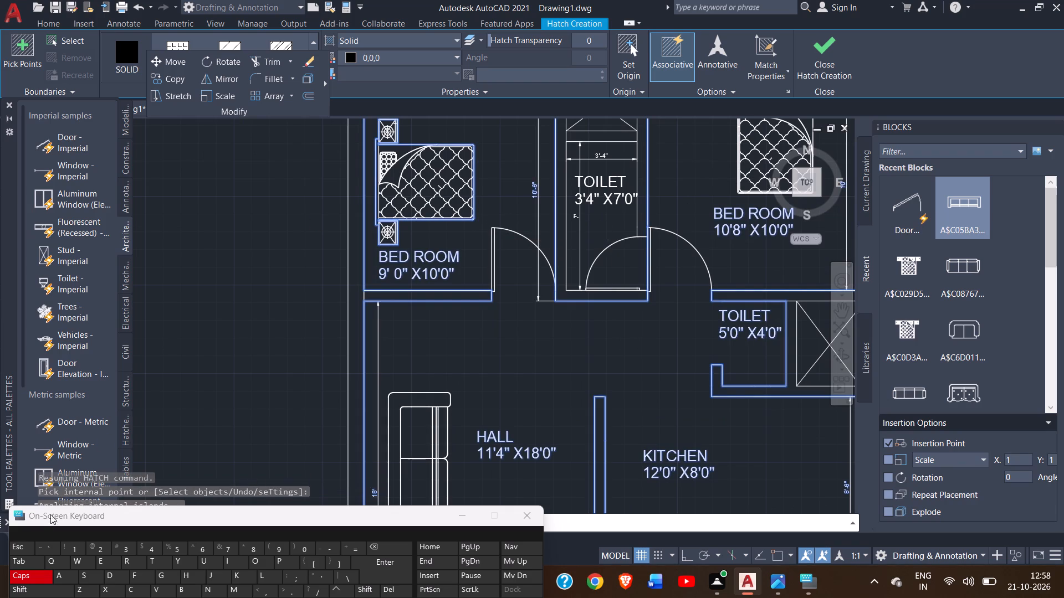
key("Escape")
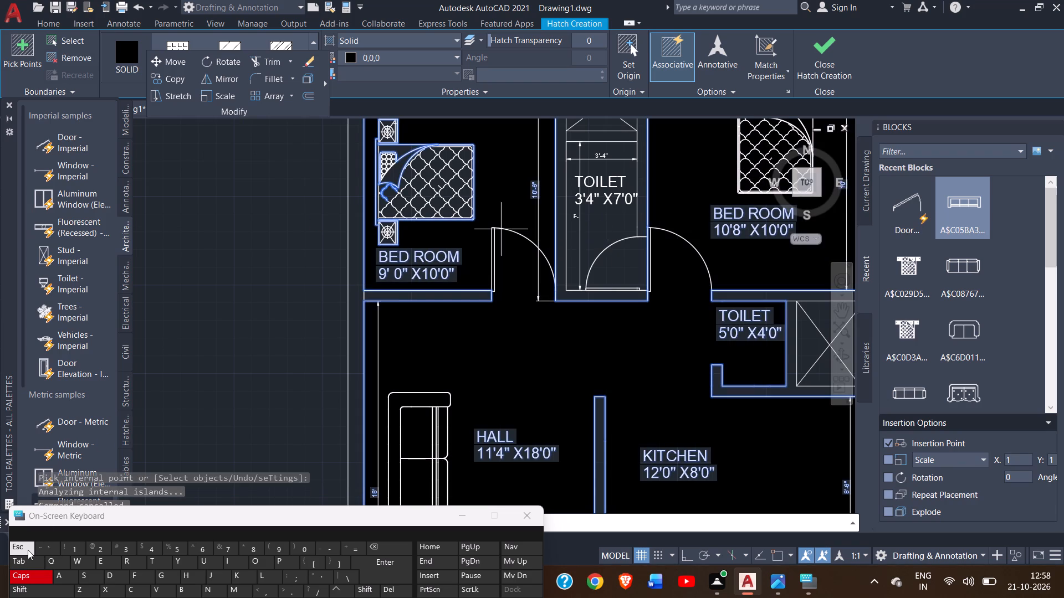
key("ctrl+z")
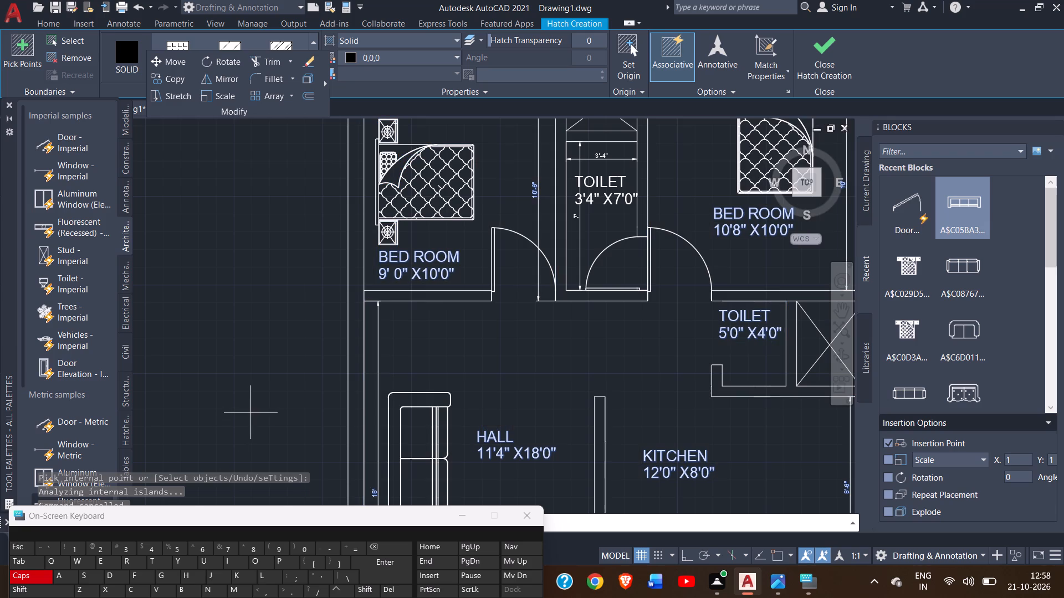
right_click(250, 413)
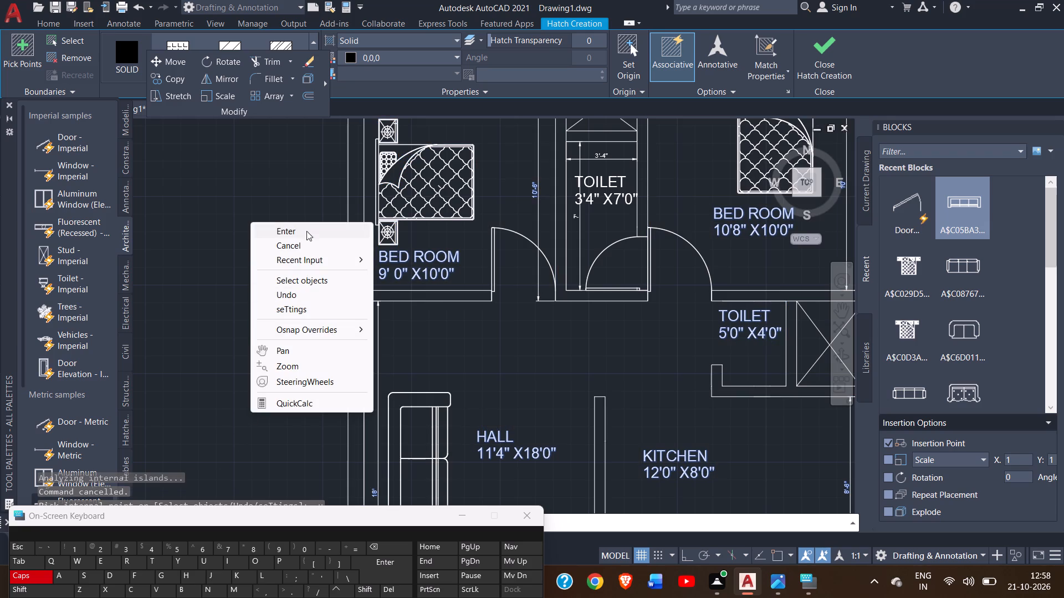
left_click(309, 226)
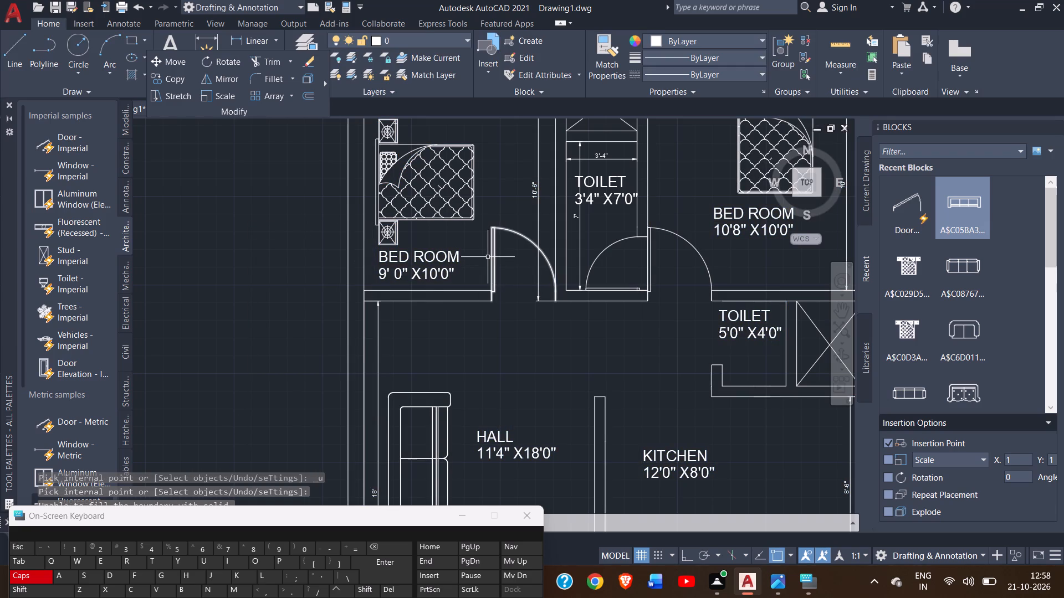
Scale the northwest bedroom's door from its hinge-side wall end, picking the factor about 1'-8 1/2" across the opening.
left_click(492, 260)
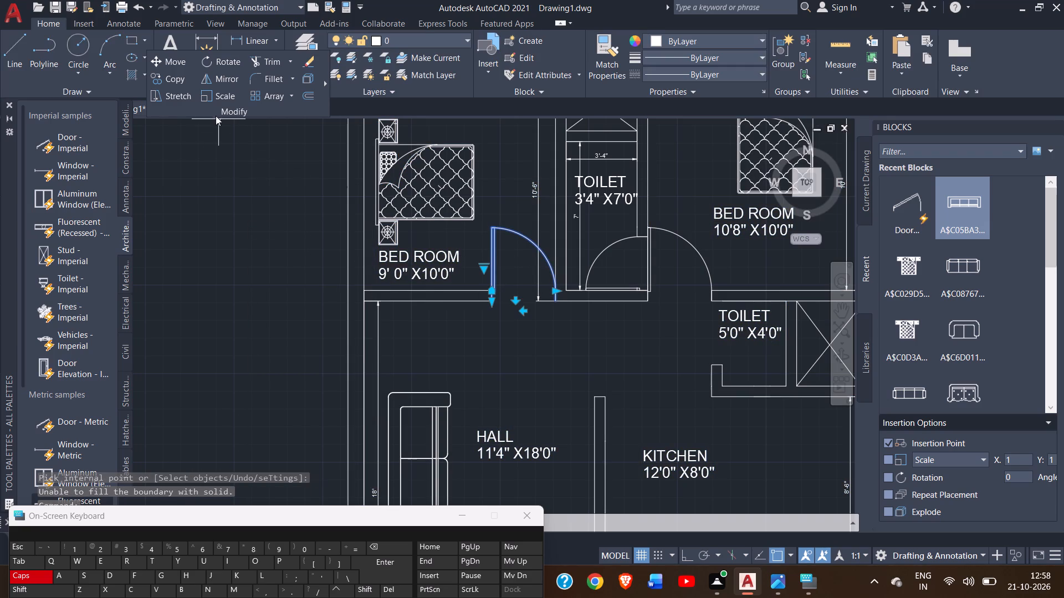
left_click(209, 100)
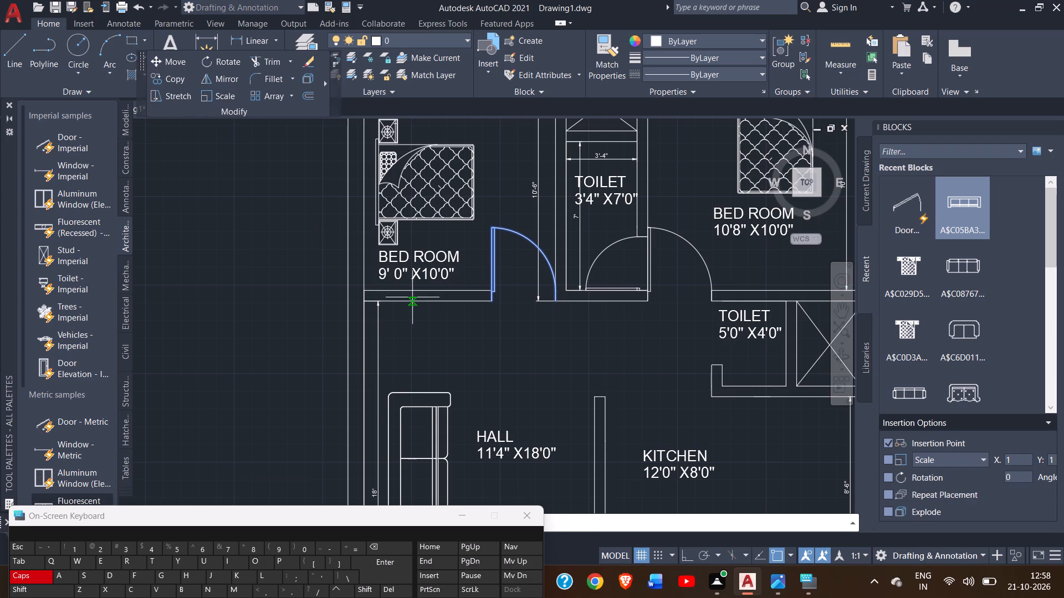
left_click_drag(488, 300, 516, 298)
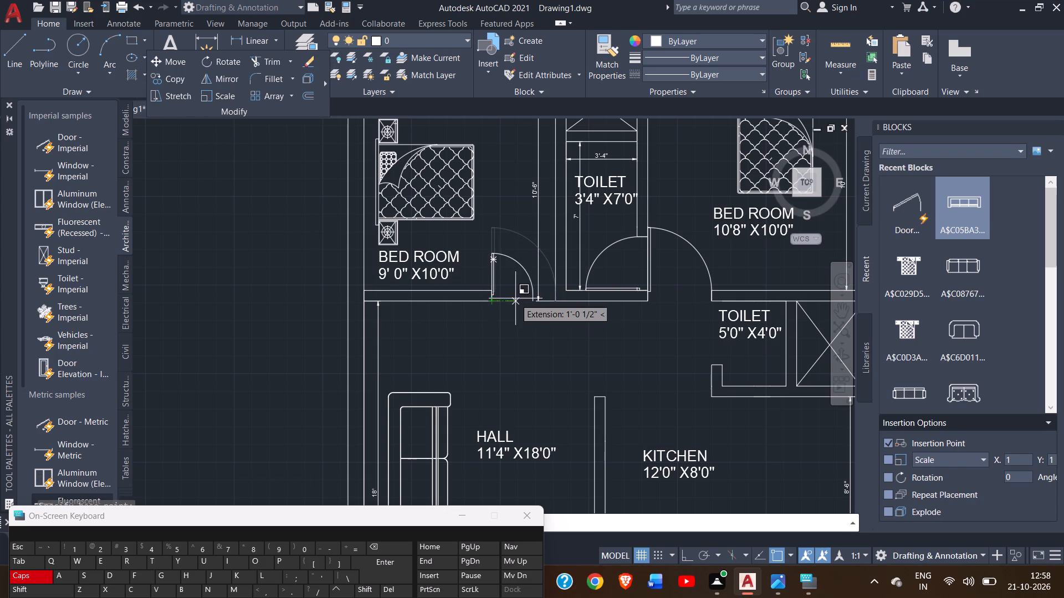
left_click_drag(516, 298, 528, 298)
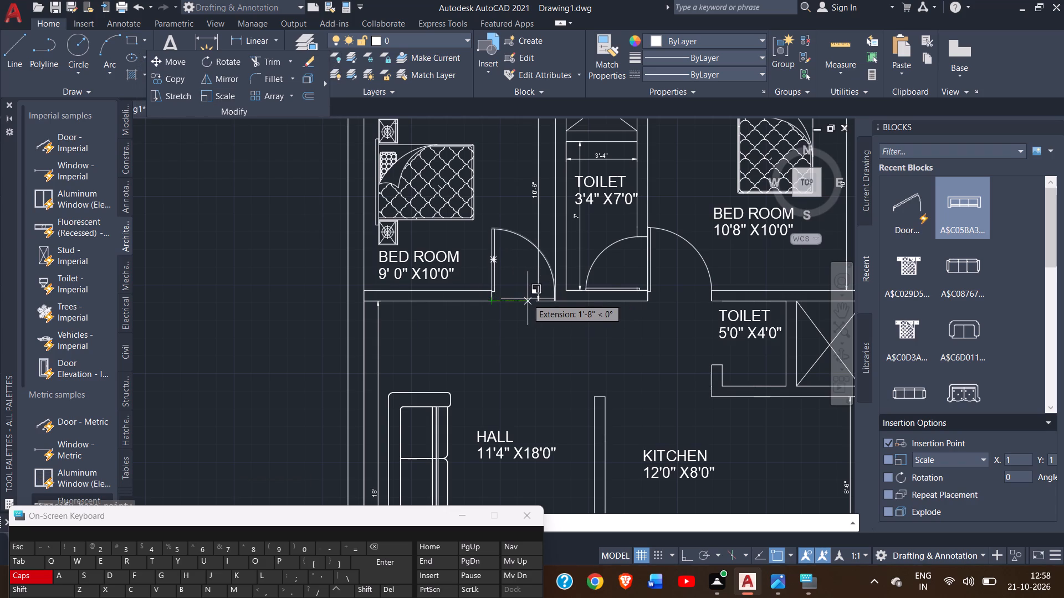
left_click_drag(528, 298, 528, 298)
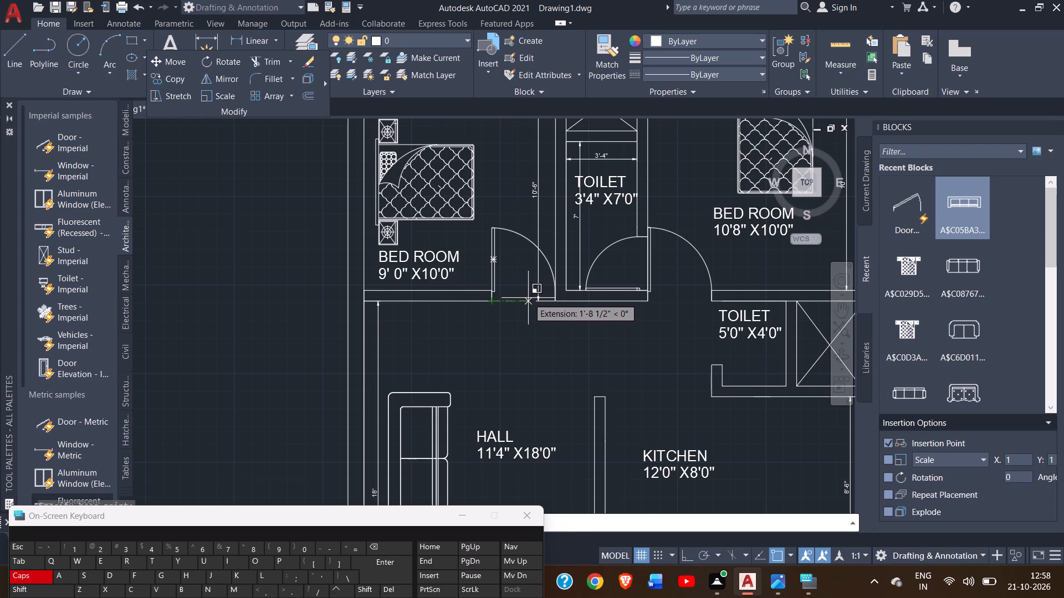
left_click(528, 298)
right_click(528, 298)
left_click(467, 315)
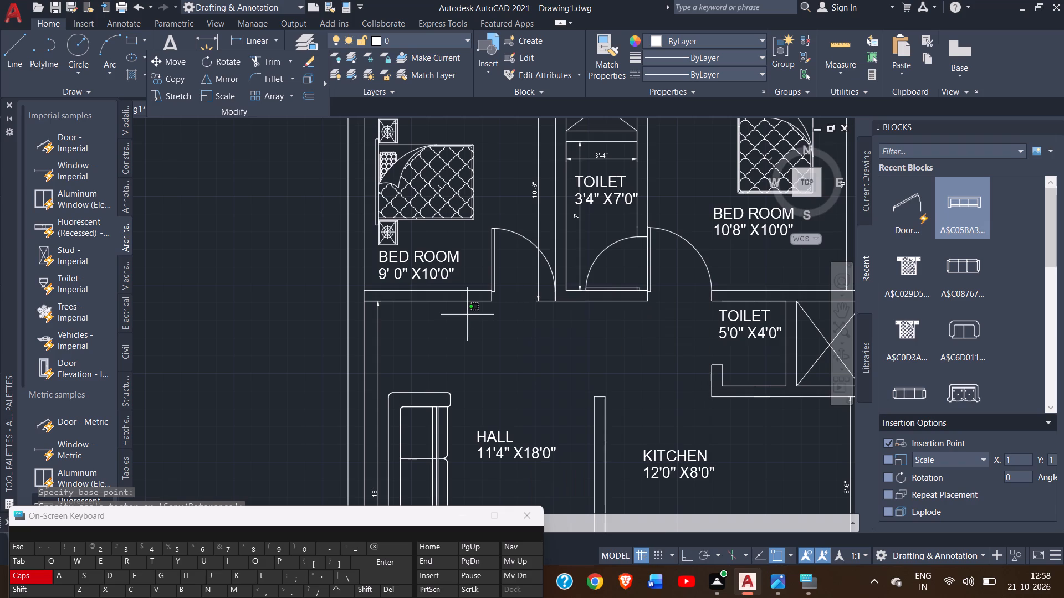
right_click(467, 315)
left_click(467, 315)
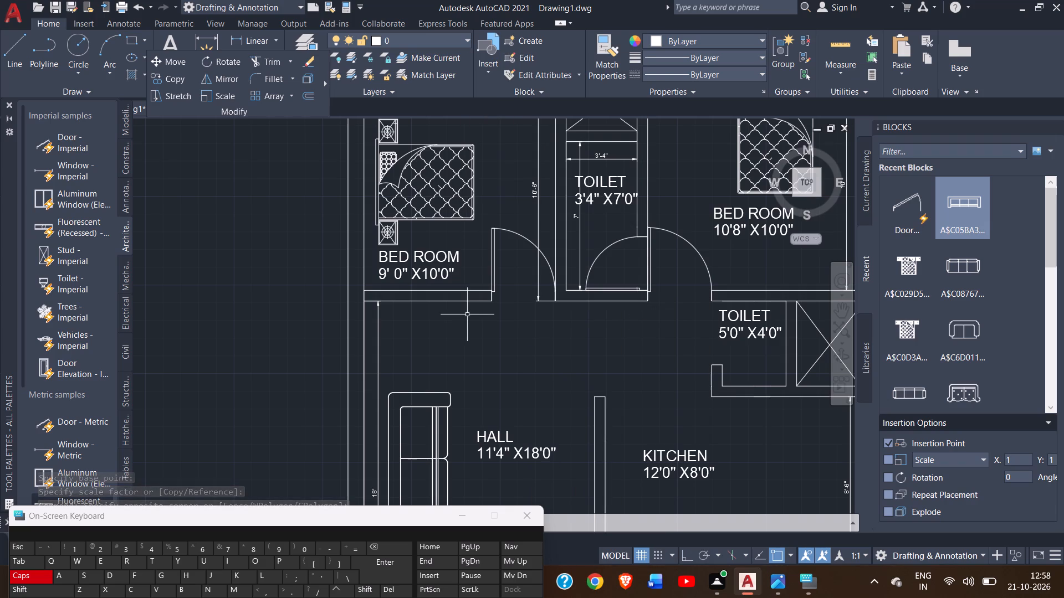
Open the plot settings for the floor plan and set the plotter to DWG To PDF.pc3.
scroll(585, 333, "down", 2, "ctrl")
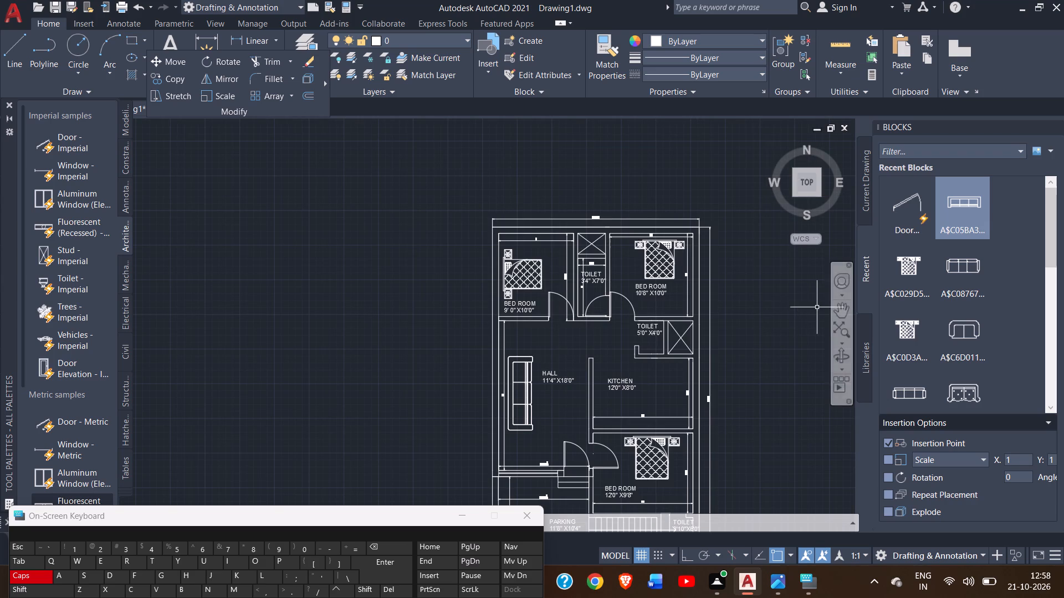
left_click(836, 313)
left_click_drag(780, 329, 730, 276)
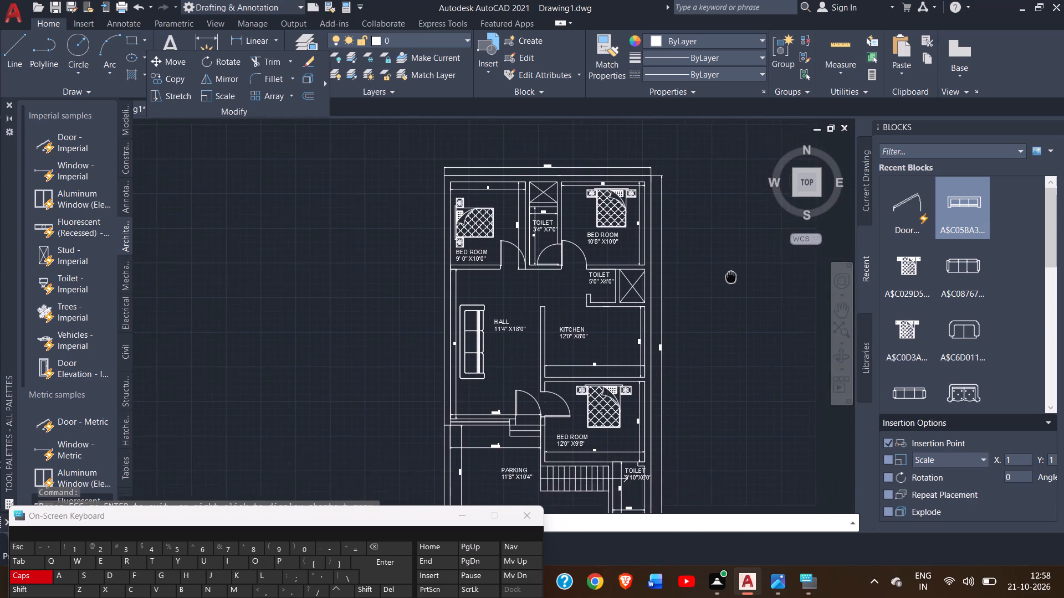
left_click_drag(730, 276, 713, 233)
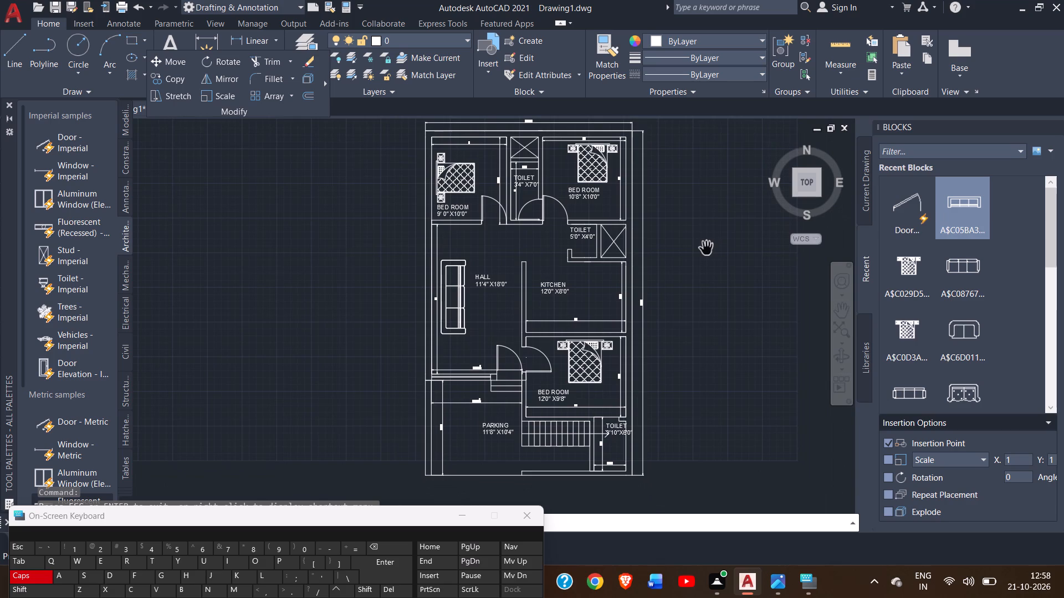
scroll(706, 250, "down", 1, "ctrl")
scroll(706, 250, "up", 2, "ctrl")
scroll(706, 250, "down", 2, "ctrl")
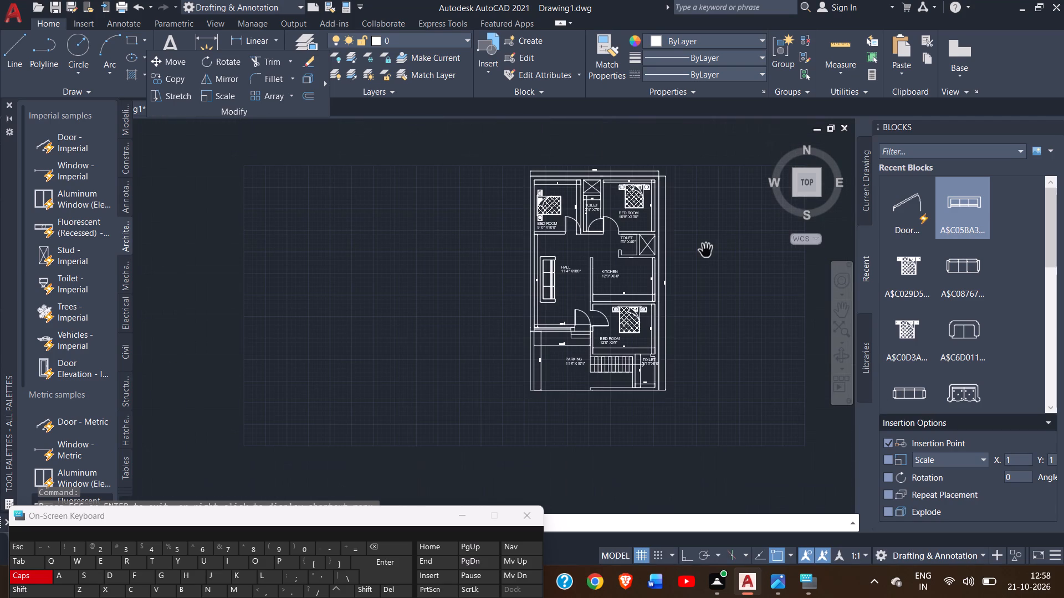
key("ctrl+p")
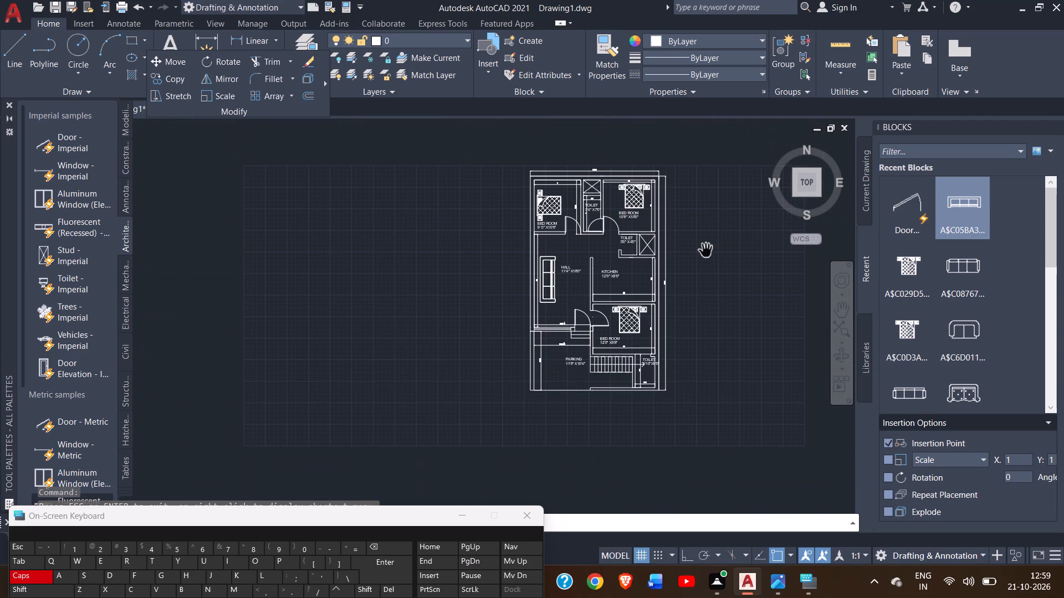
right_click(706, 250)
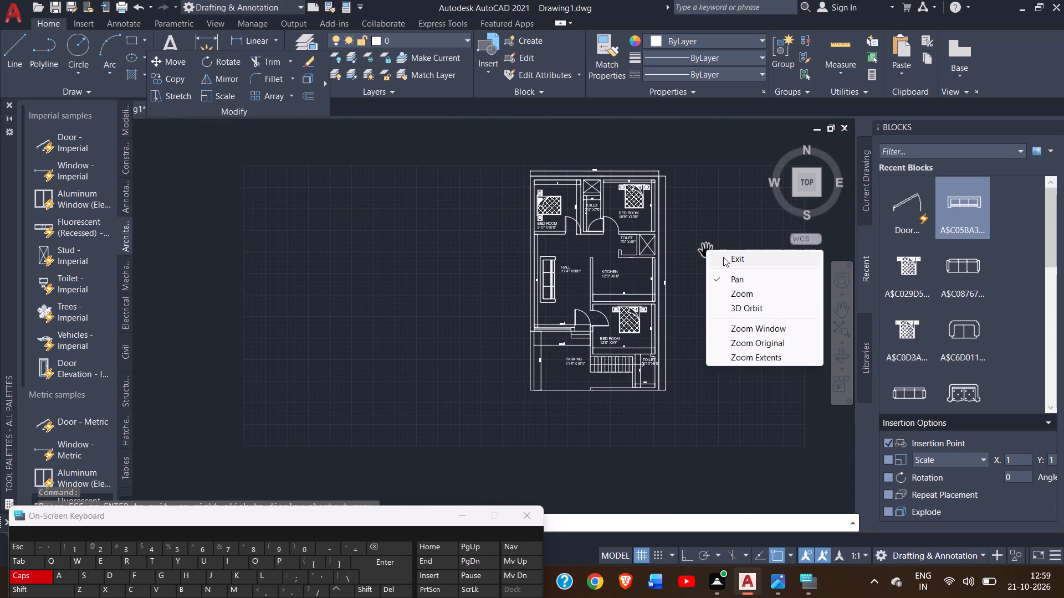
left_click(723, 257)
key("ctrl+p")
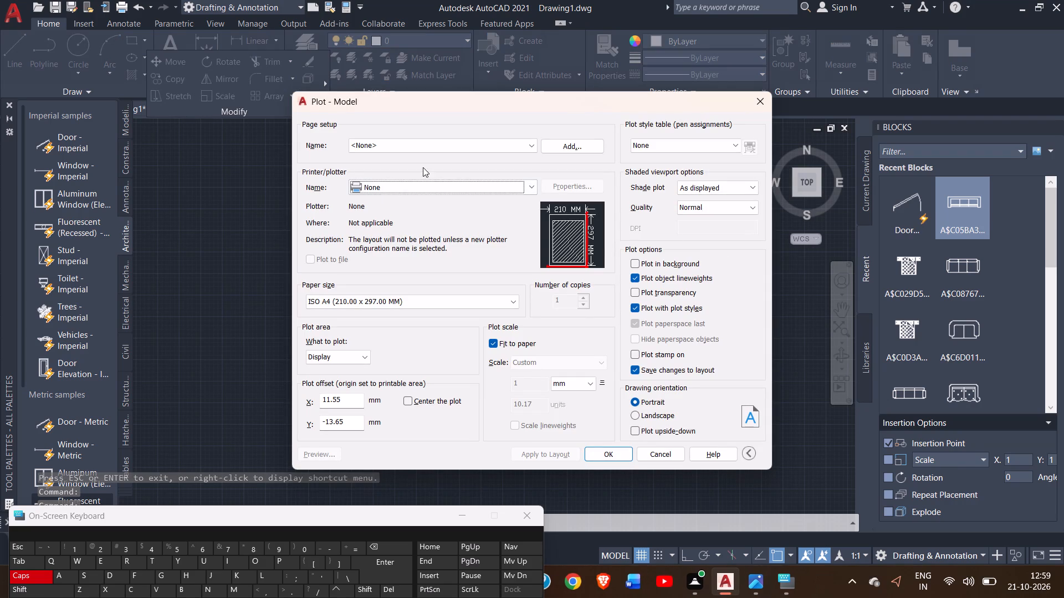
left_click(413, 187)
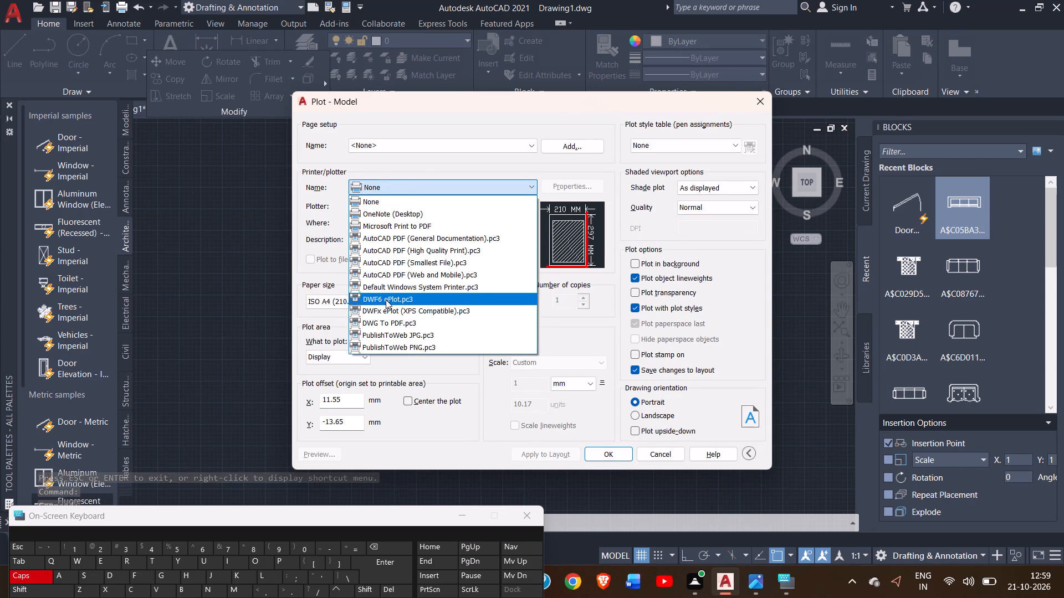
left_click(388, 317)
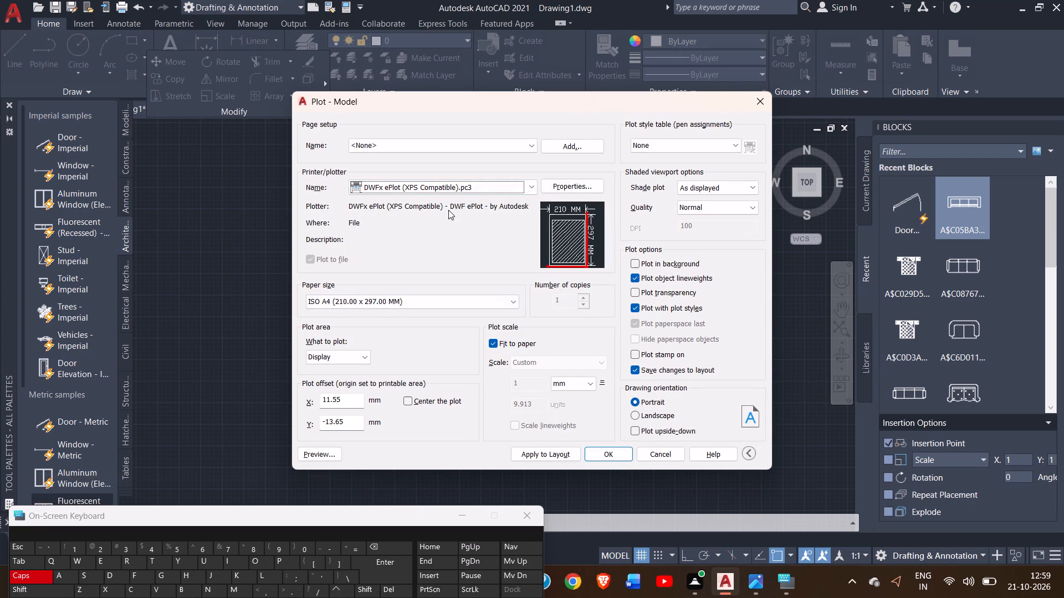
left_click(482, 183)
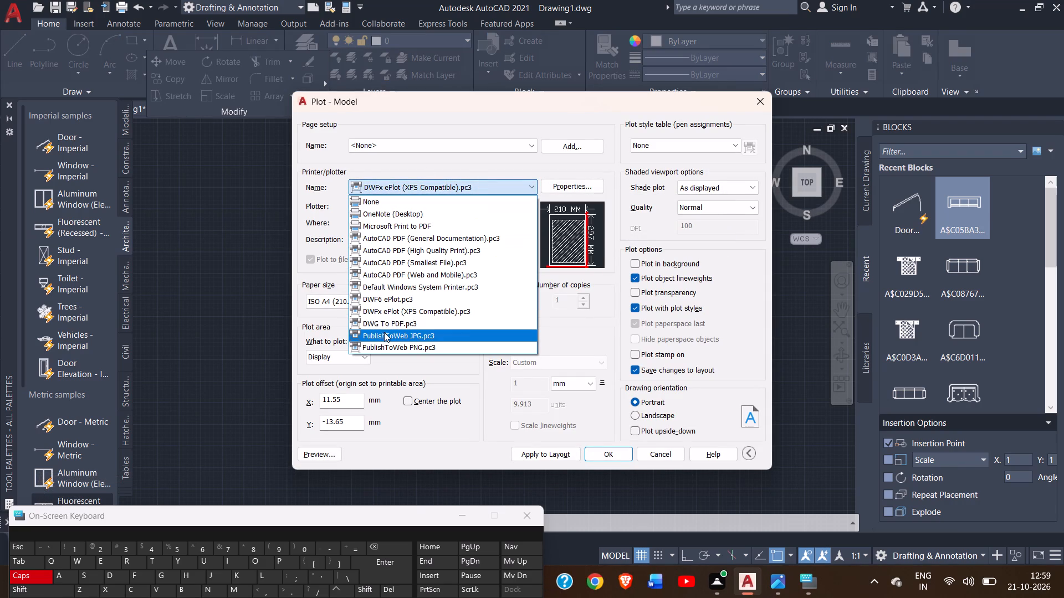
left_click(389, 322)
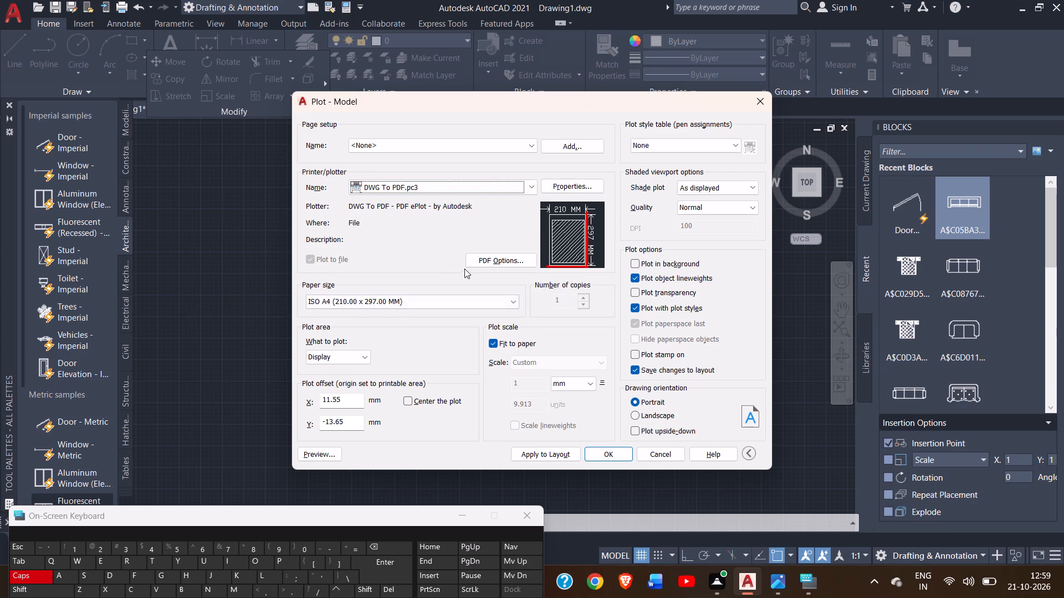
Set the plot area to a window around the whole floor plan, center the plot, and preview it.
left_click(334, 360)
left_click(326, 391)
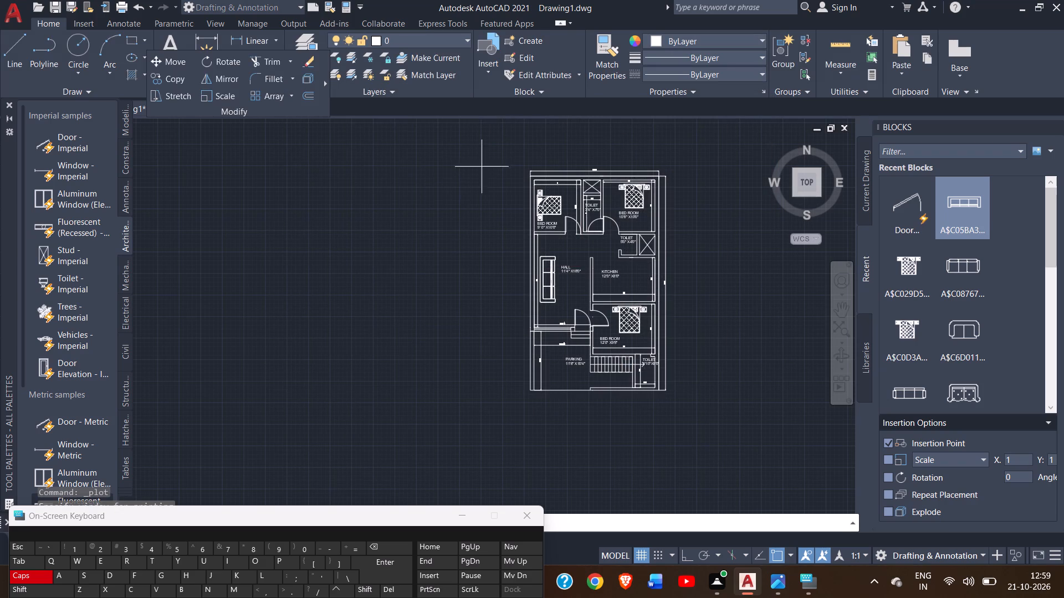
left_click_drag(514, 160, 592, 339)
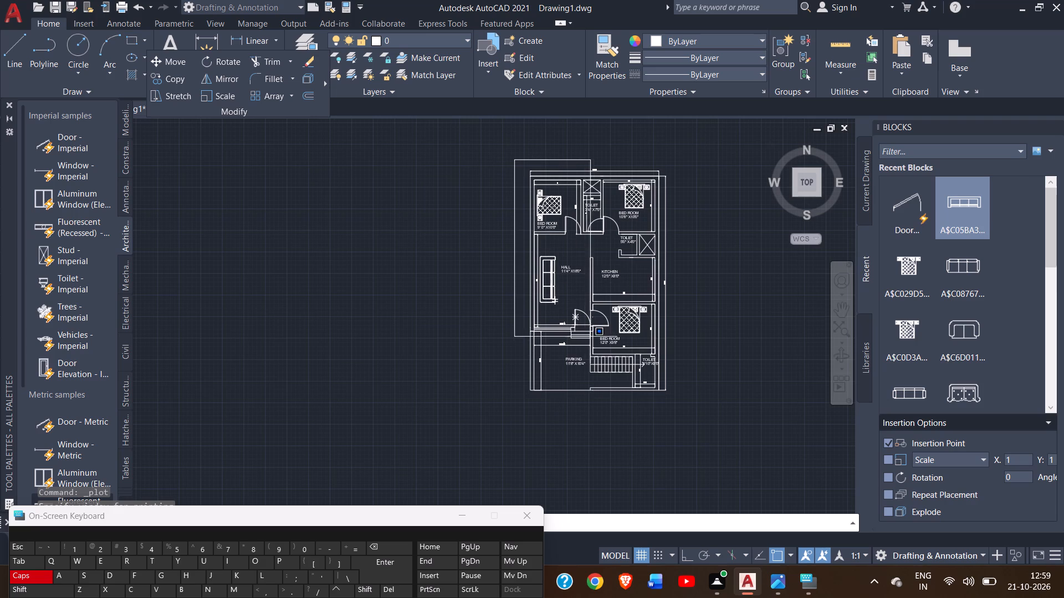
left_click_drag(592, 339, 676, 408)
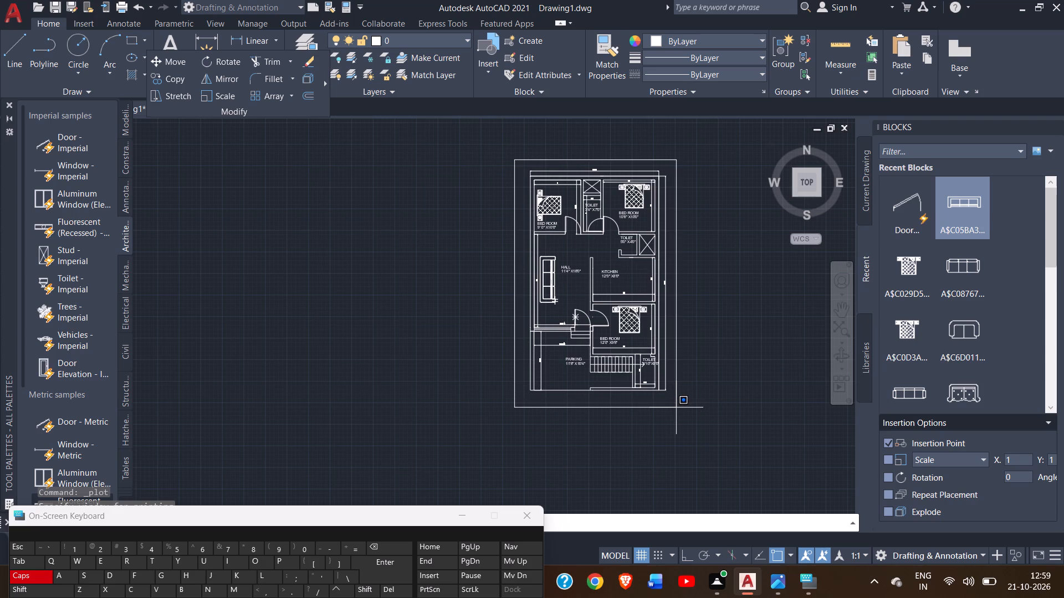
left_click_drag(676, 408, 677, 408)
left_click(677, 408)
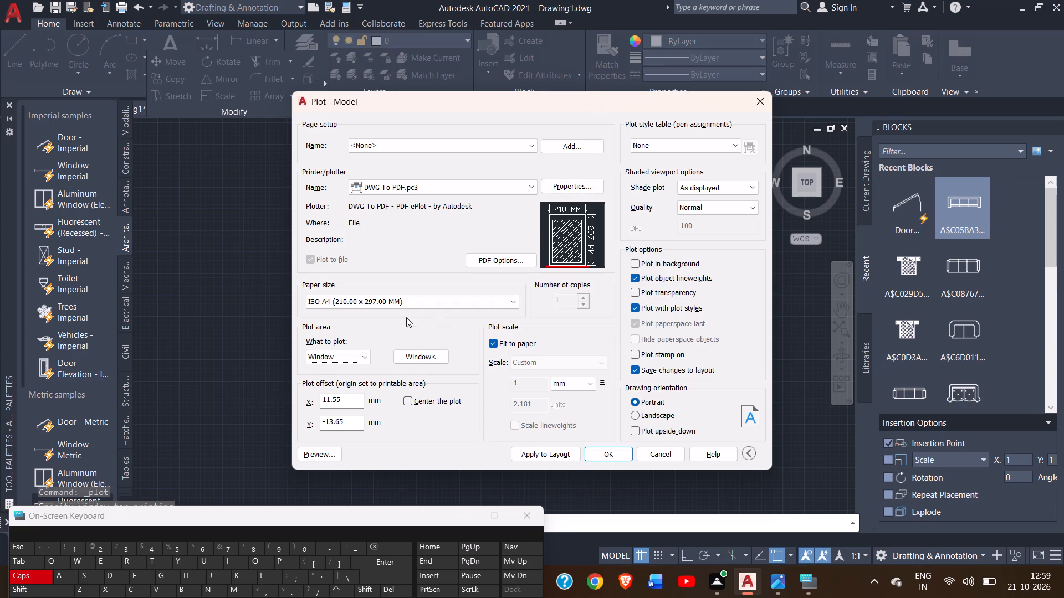
left_click(409, 399)
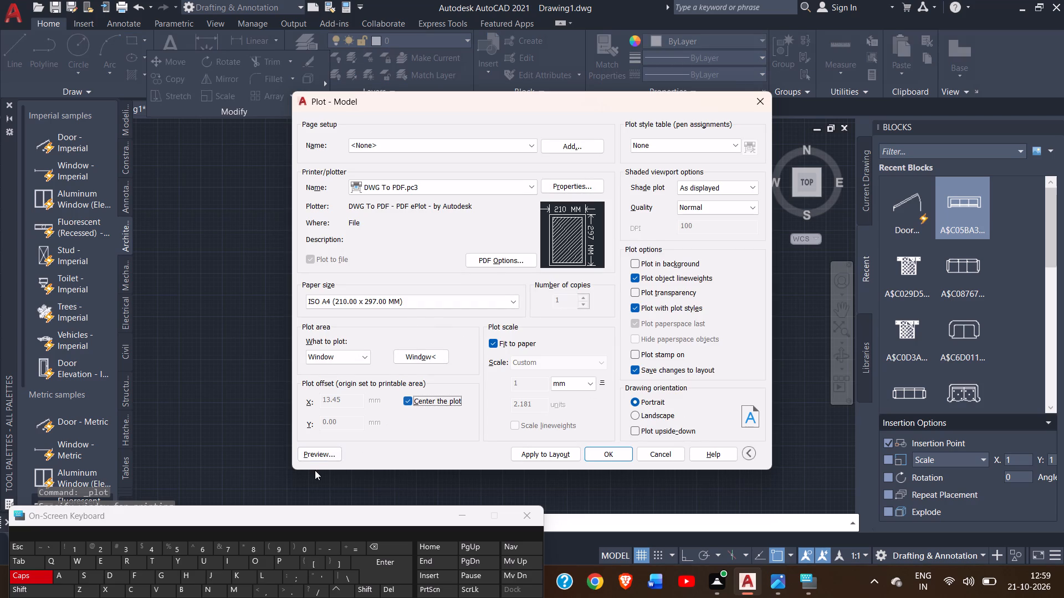
left_click(317, 455)
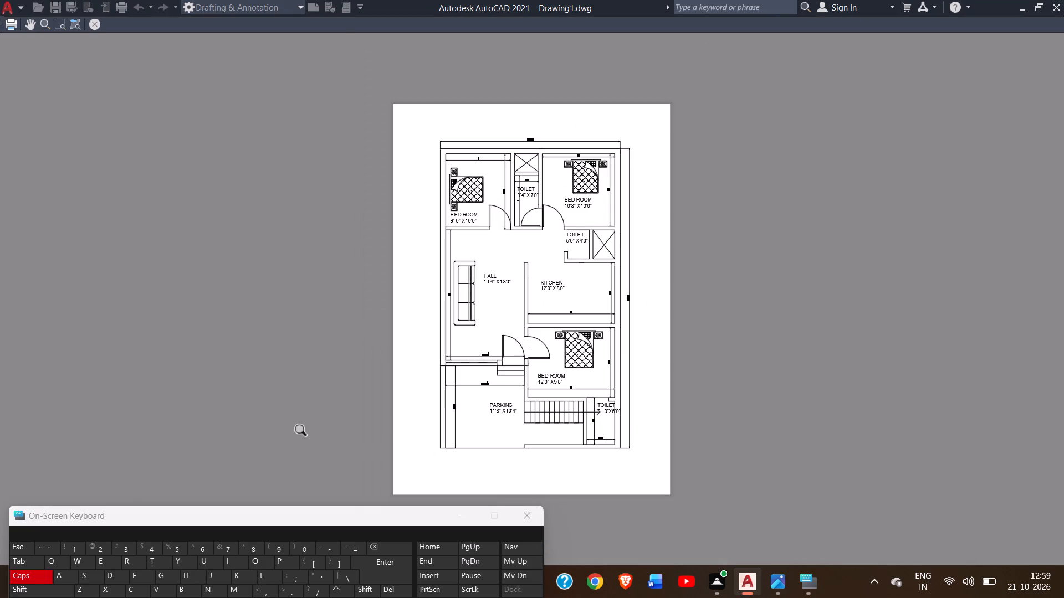
left_click(96, 23)
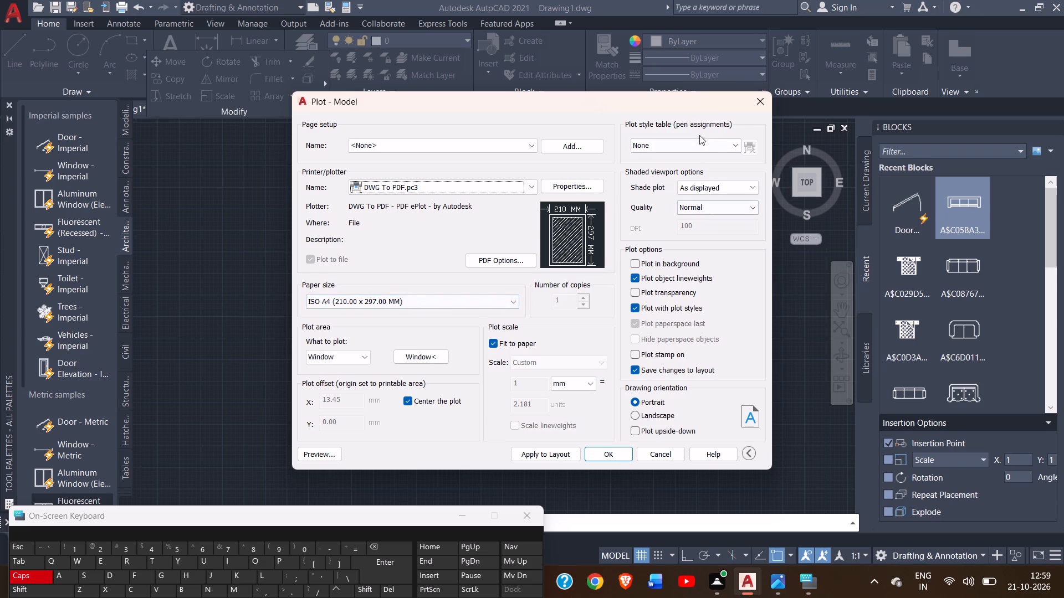
Assign the acad.ctb plot style table to all layouts and preview the plot again.
left_click(693, 151)
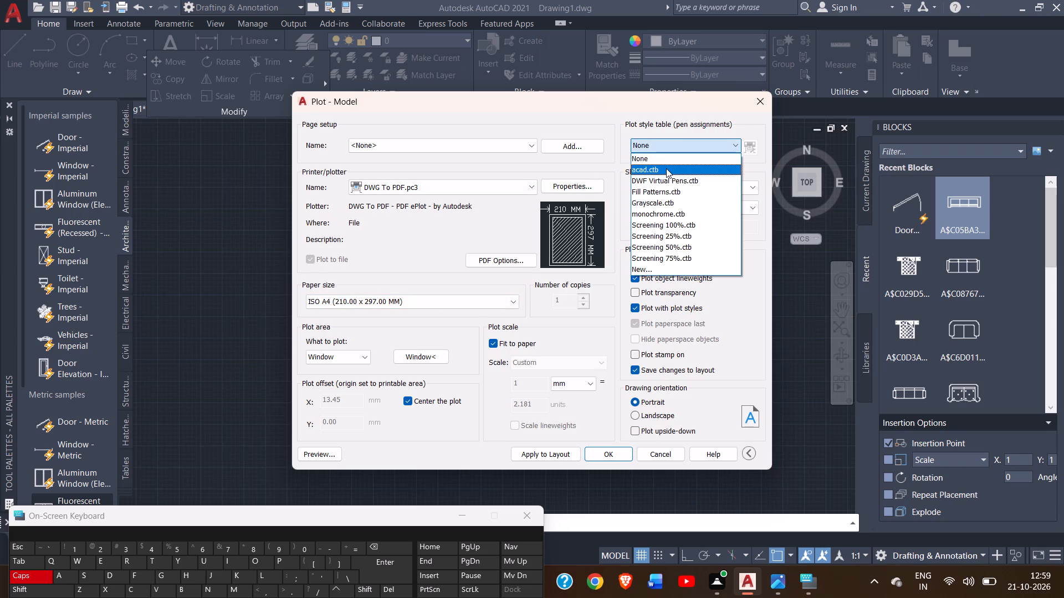
left_click(666, 168)
left_click(535, 321)
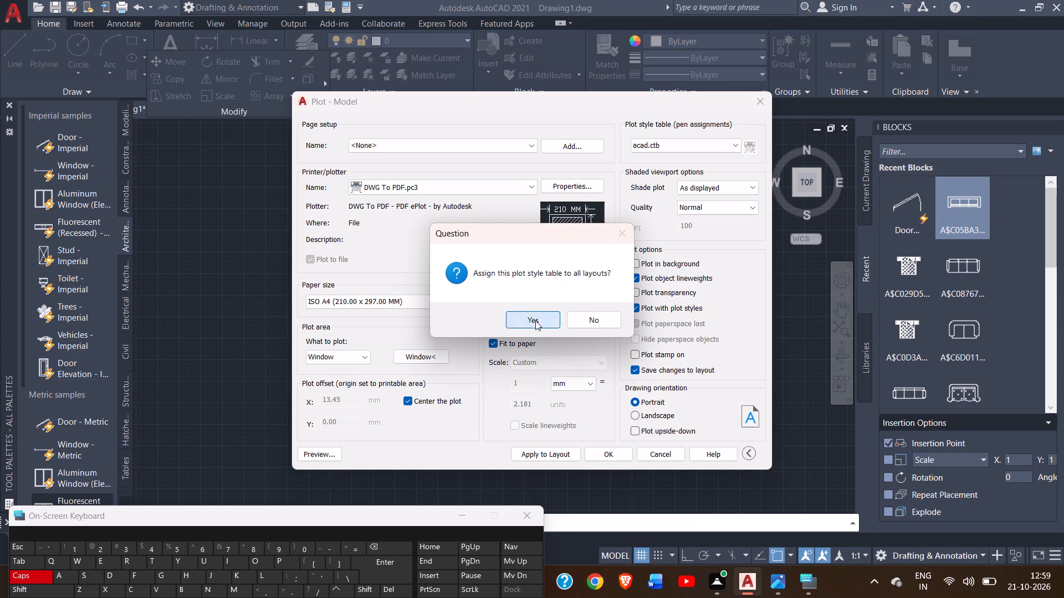
left_click(617, 453)
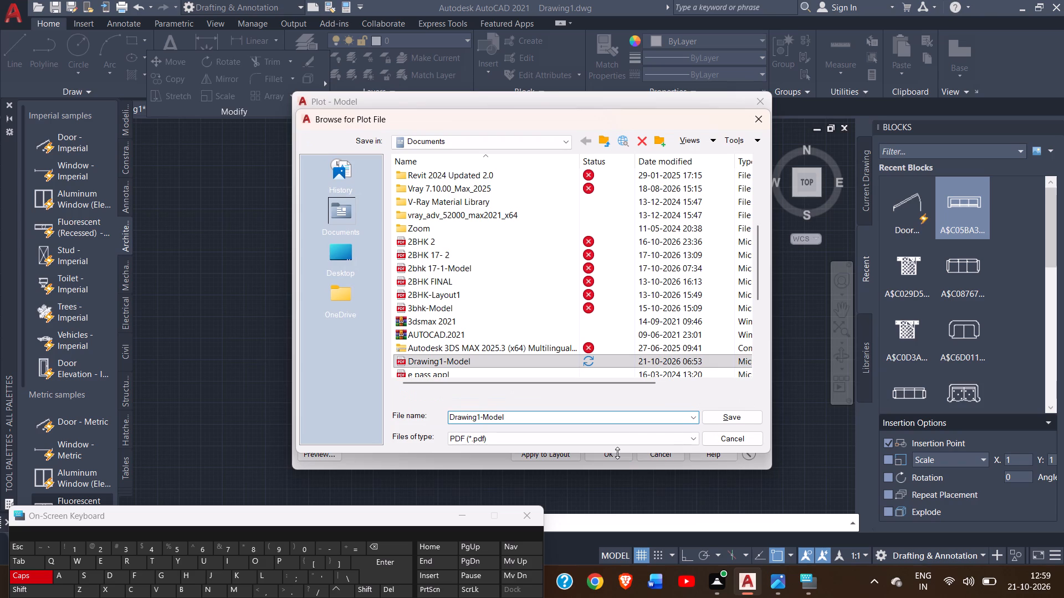
left_click(760, 122)
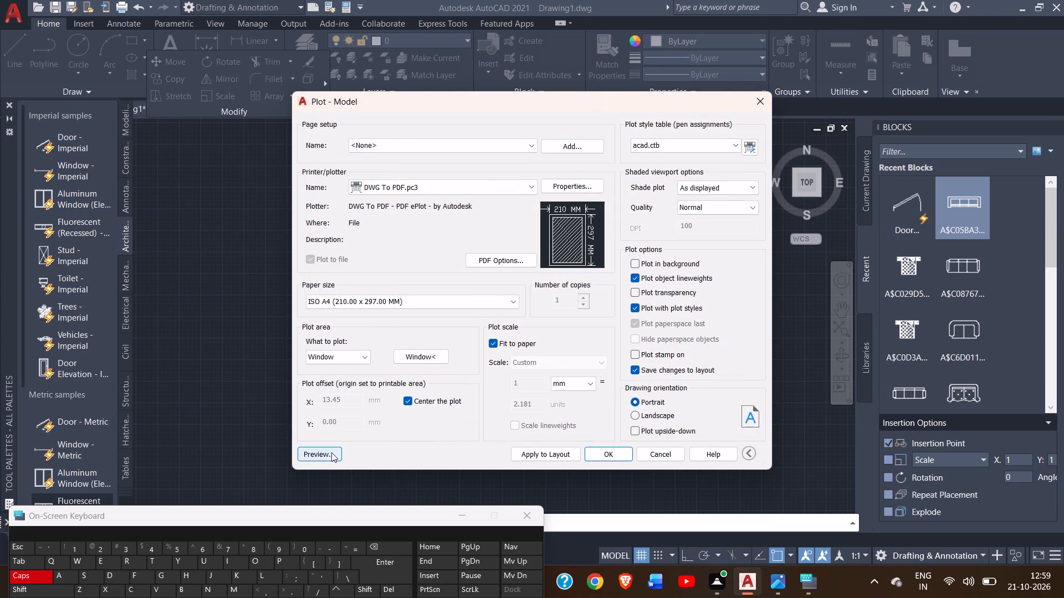
left_click(331, 452)
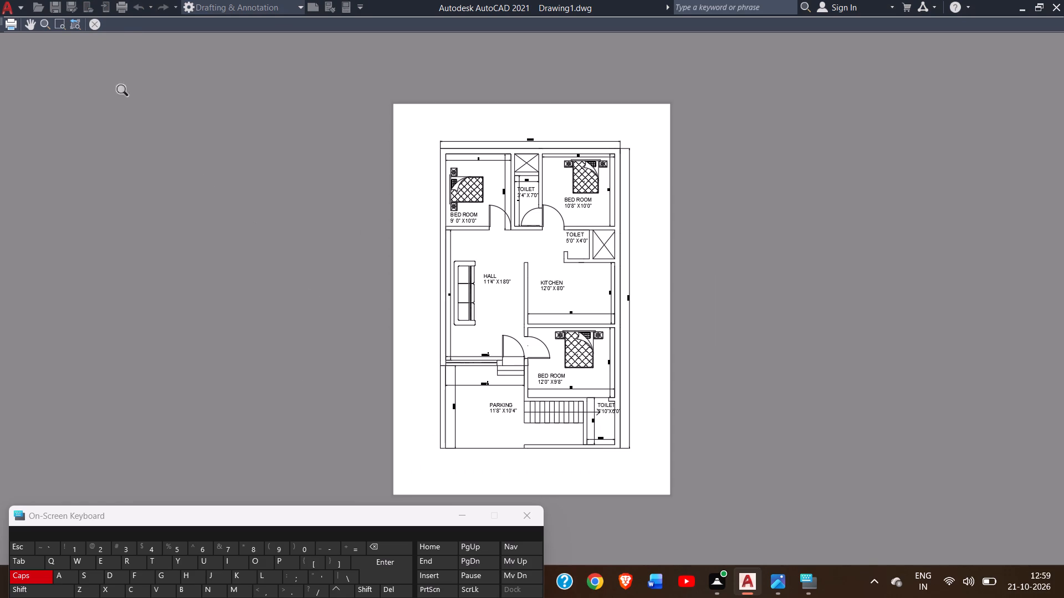
left_click(91, 21)
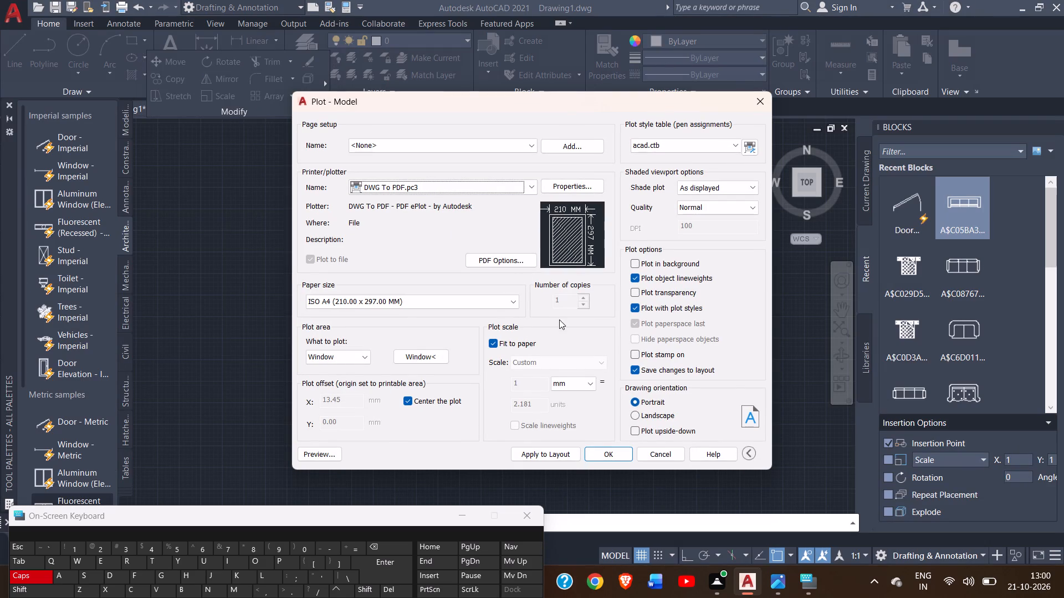
Plot the floor plan to a PDF file named AUTO CAS in the Documents folder.
left_click(597, 452)
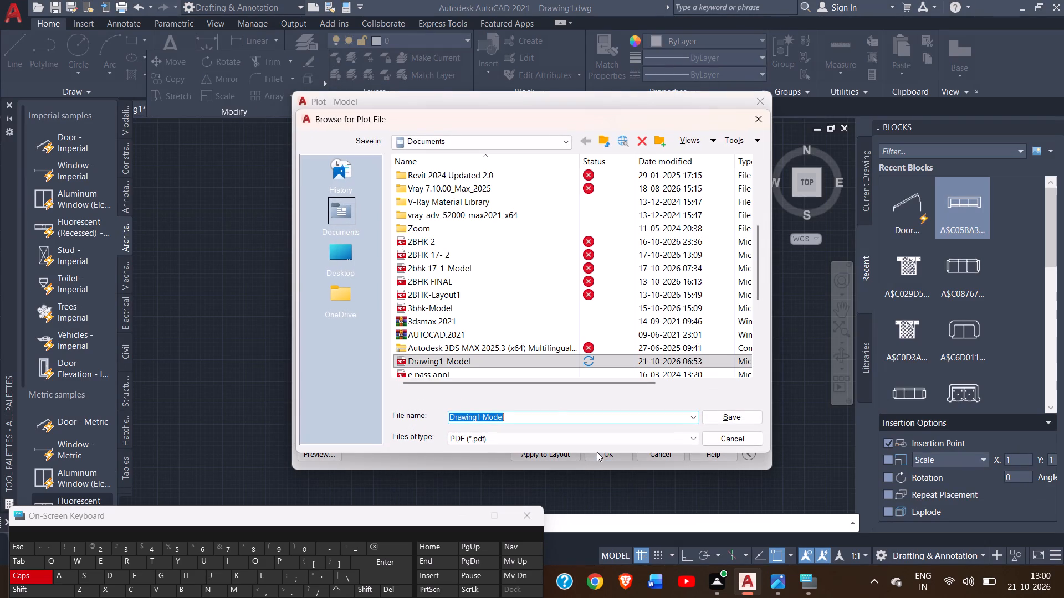
left_click(544, 414)
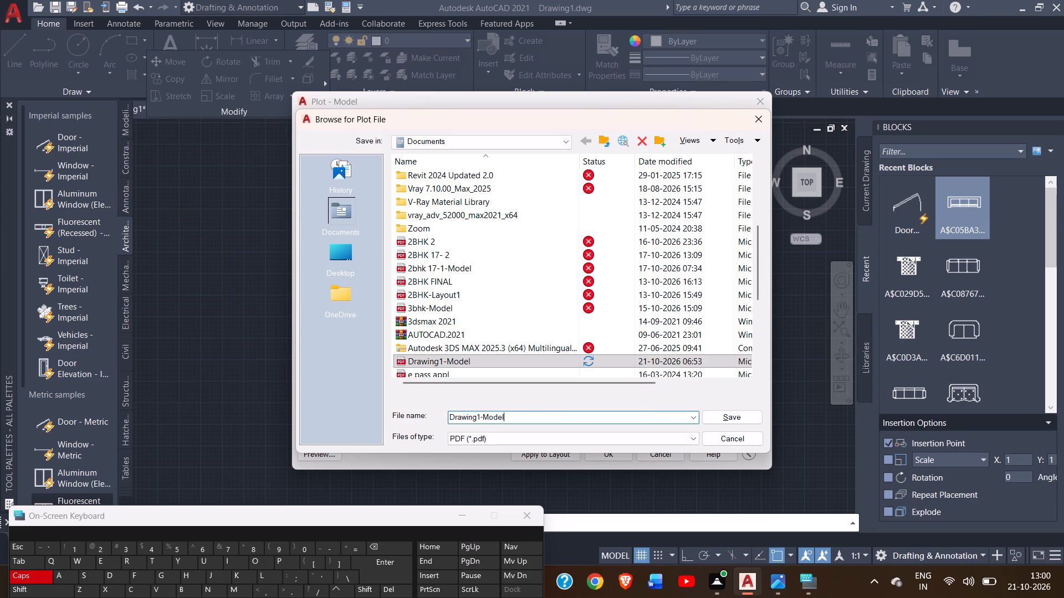
key("BackSpace")
key("BackSpace")
key("BackSpace")
key("BackSpace")
key("BackSpace")
key("BackSpace")
key("BackSpace")
key("BackSpace")
key("BackSpace")
key("BackSpace")
key("BackSpace")
key("BackSpace")
key("BackSpace")
key("BackSpace")
key("BackSpace")
key("BackSpace")
key("BackSpace")
key("BackSpace")
key("BackSpace")
key("BackSpace")
type("AUTO")
key("space")
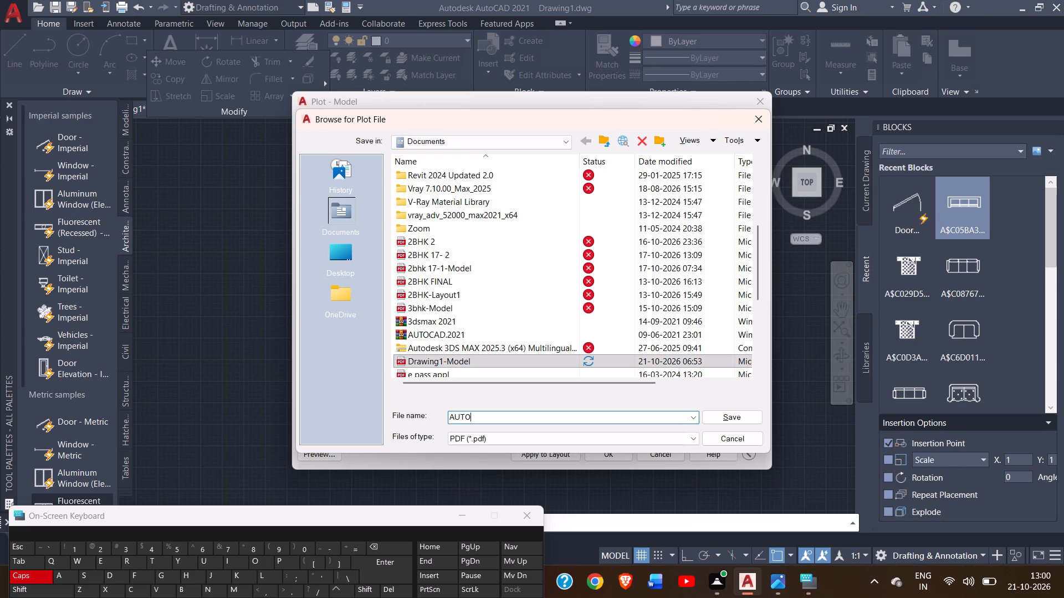
type("CAS")
key("Return")
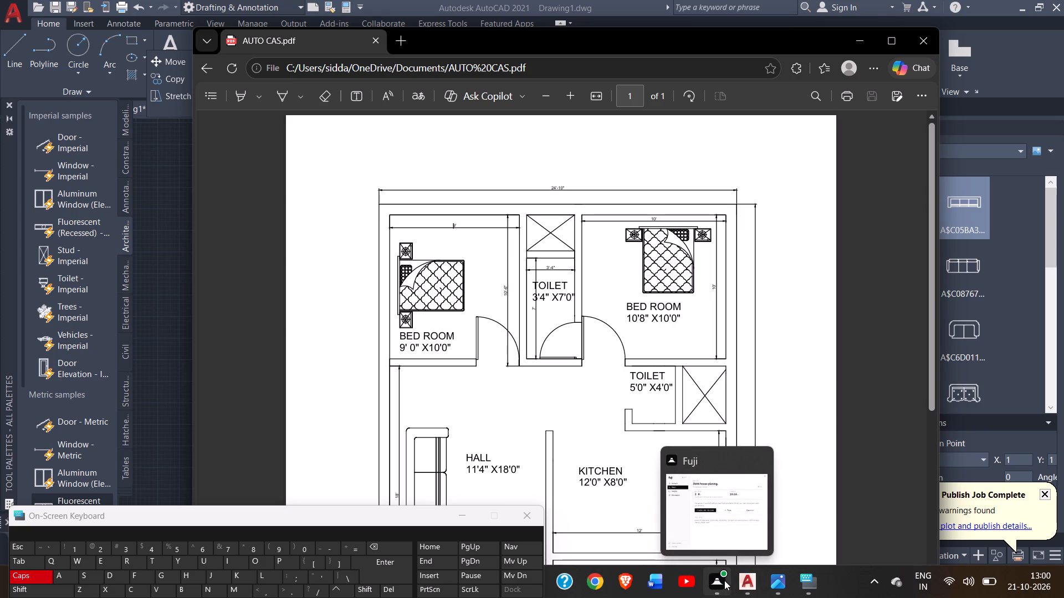
Switch back to AutoCAD, start saving the drawing under a new name in Documents, and clear the proposed file name.
left_click(158, 262)
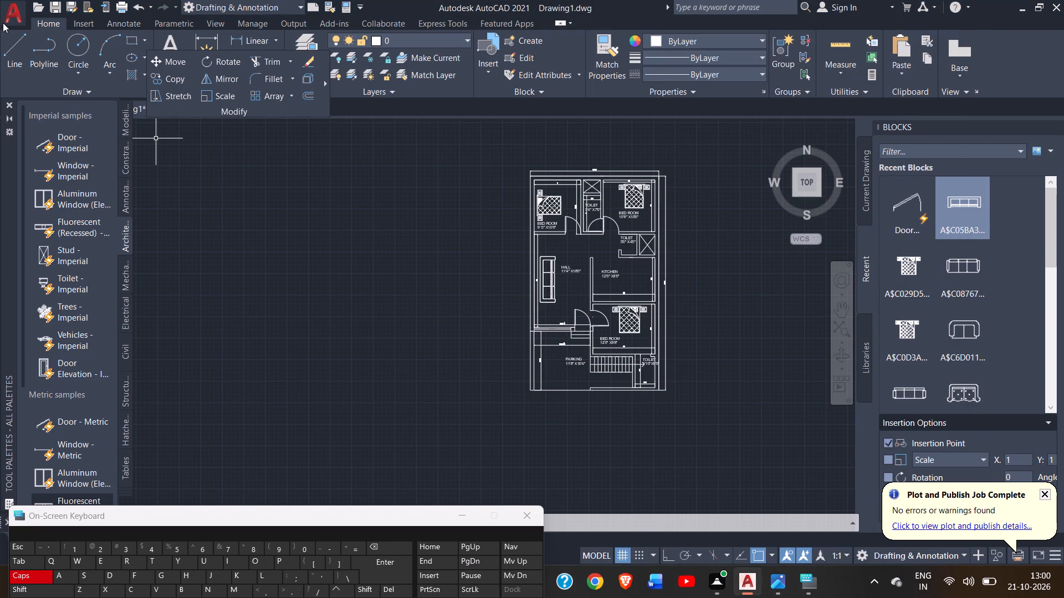
left_click(3, 22)
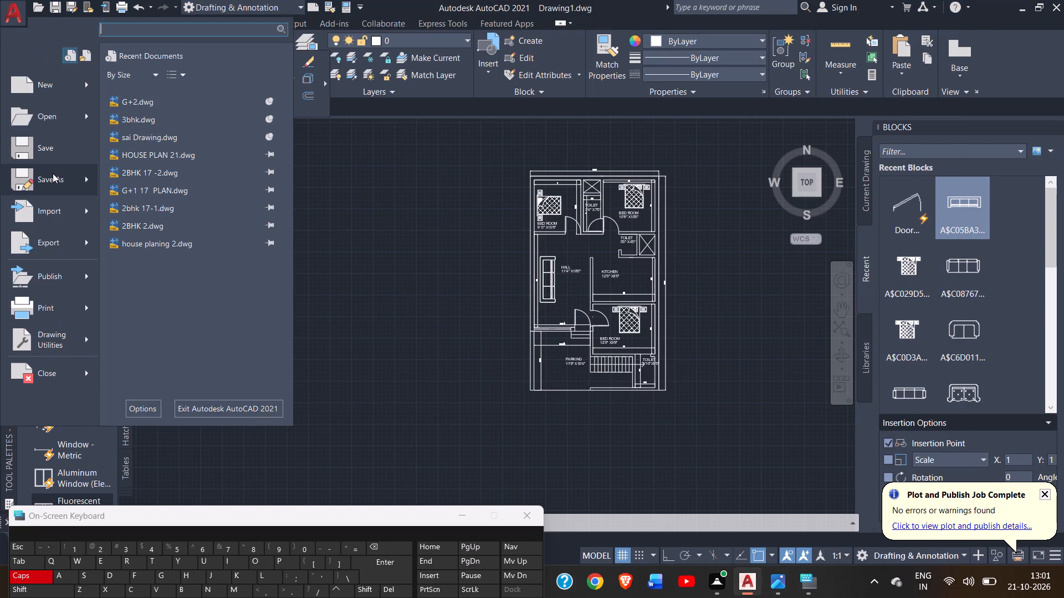
left_click(53, 173)
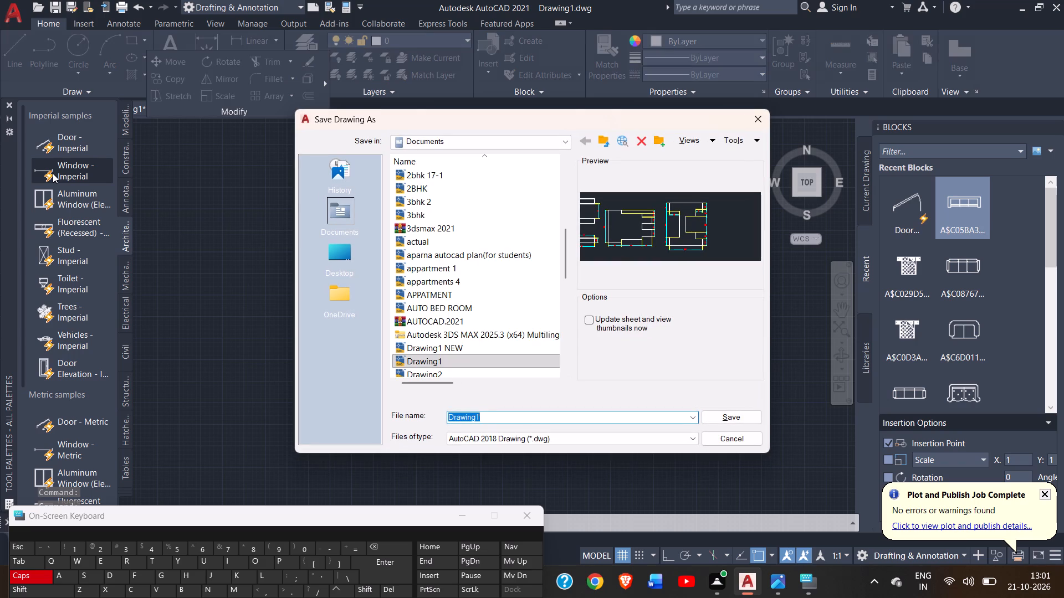
left_click(497, 417)
key("BackSpace")
key("BackSpace")
key("BackSpace")
key("BackSpace")
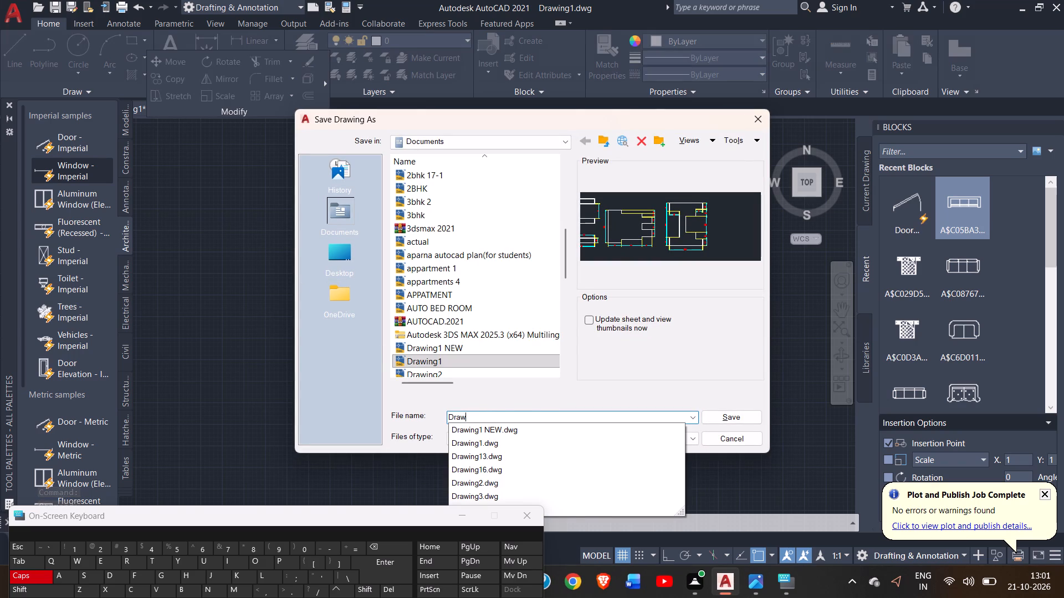
key("BackSpace")
key("BackSpace")
key("BackSpace")
key("BackSpace")
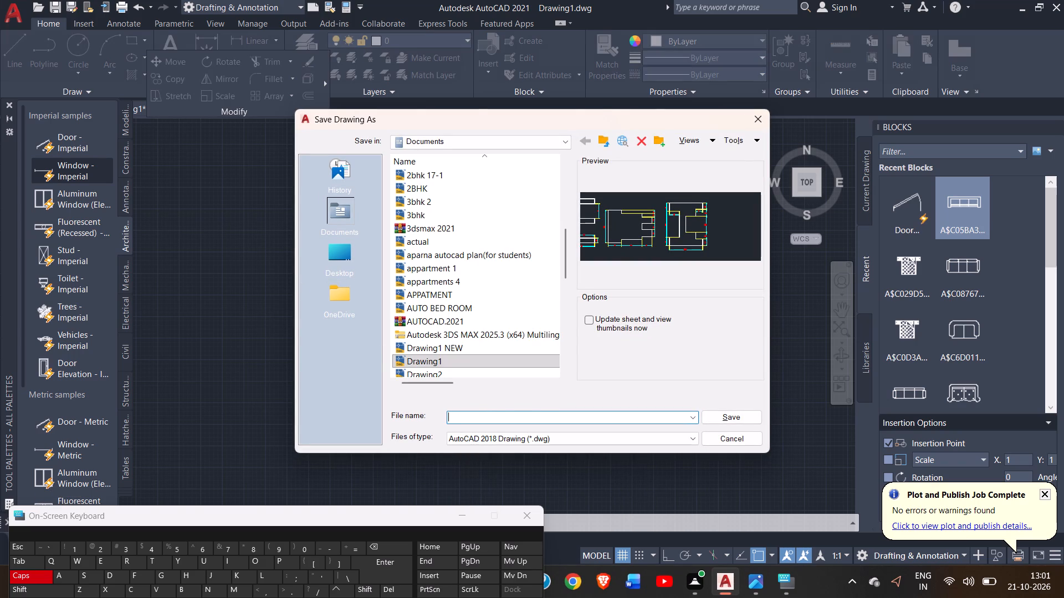
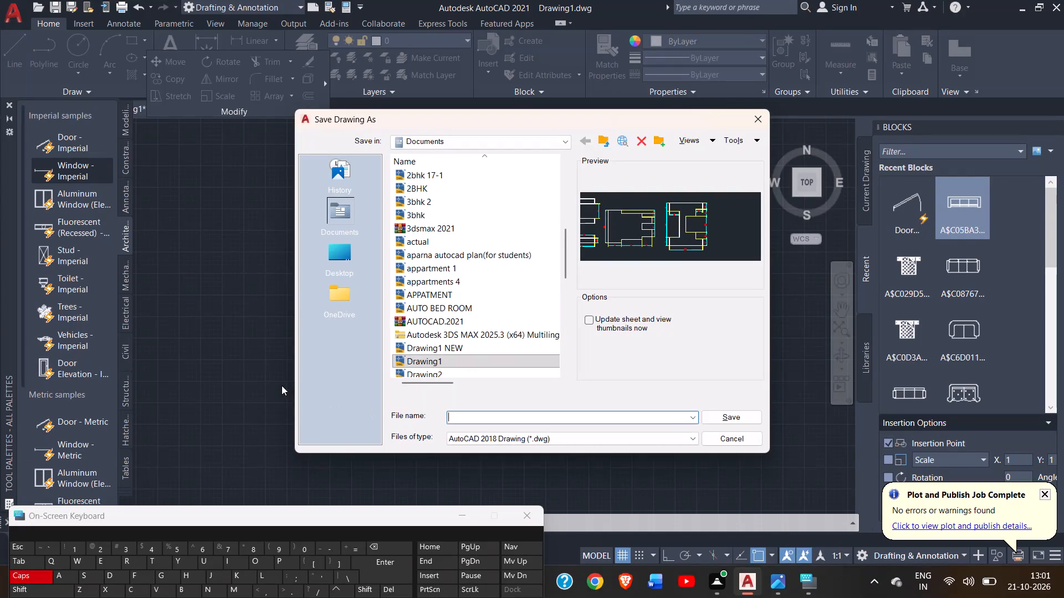
Save the floor plan drawing in the Documents folder as 3BHK 3, in AutoCAD 2018 Drawing format.
left_click(280, 383)
left_click_drag(561, 117, 273, 163)
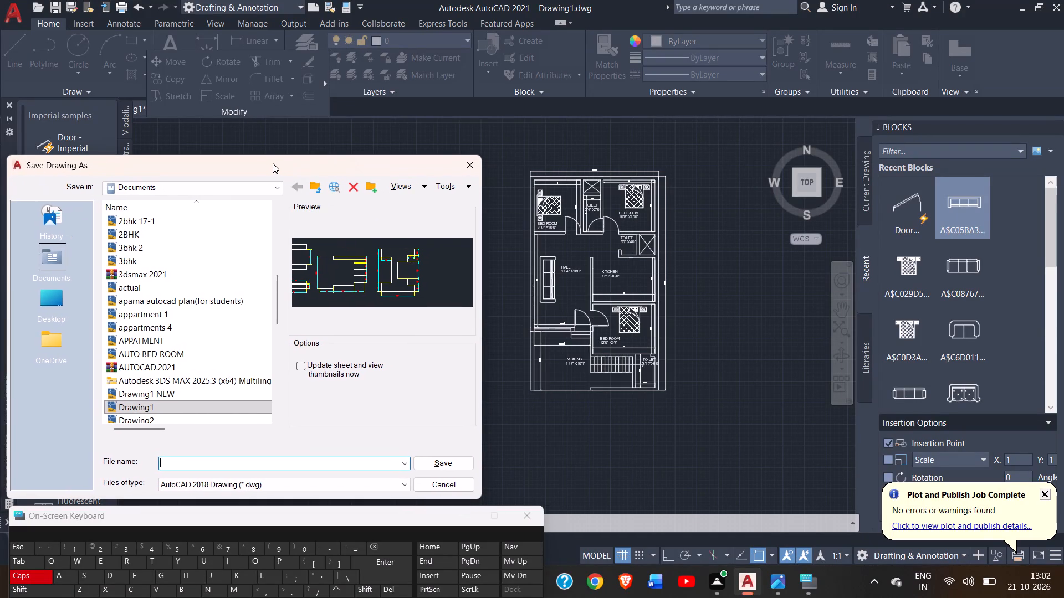
left_click_drag(273, 163, 622, 54)
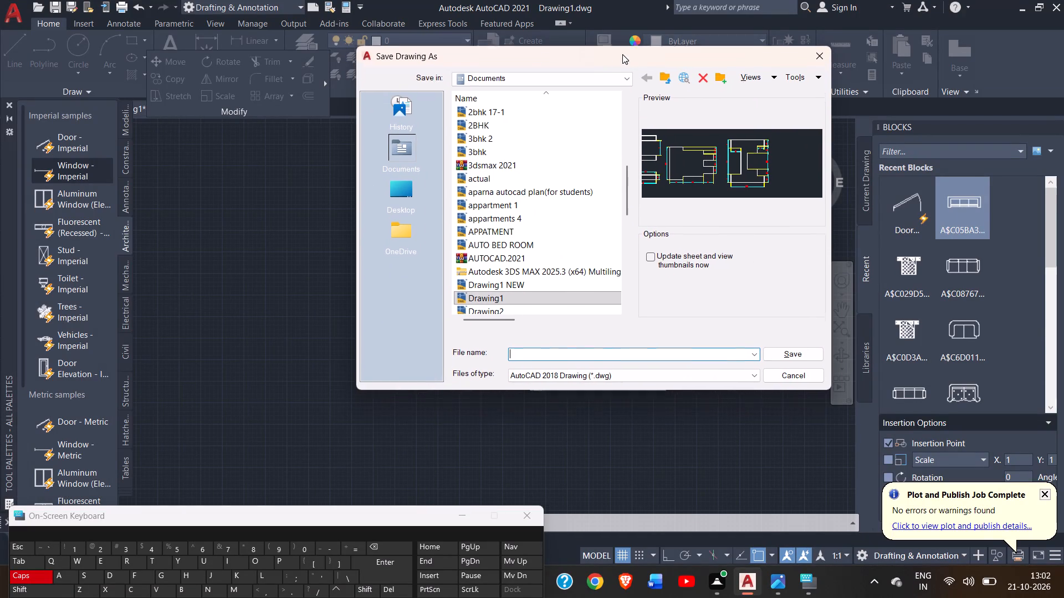
left_click_drag(622, 54, 622, 40)
left_click(535, 339)
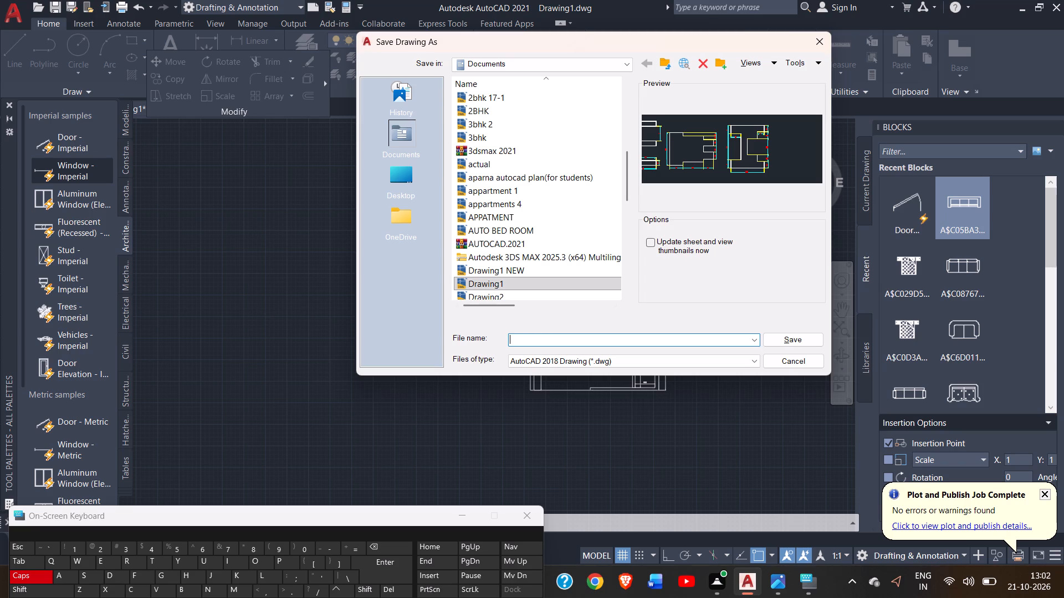
type("3B")
type("HK")
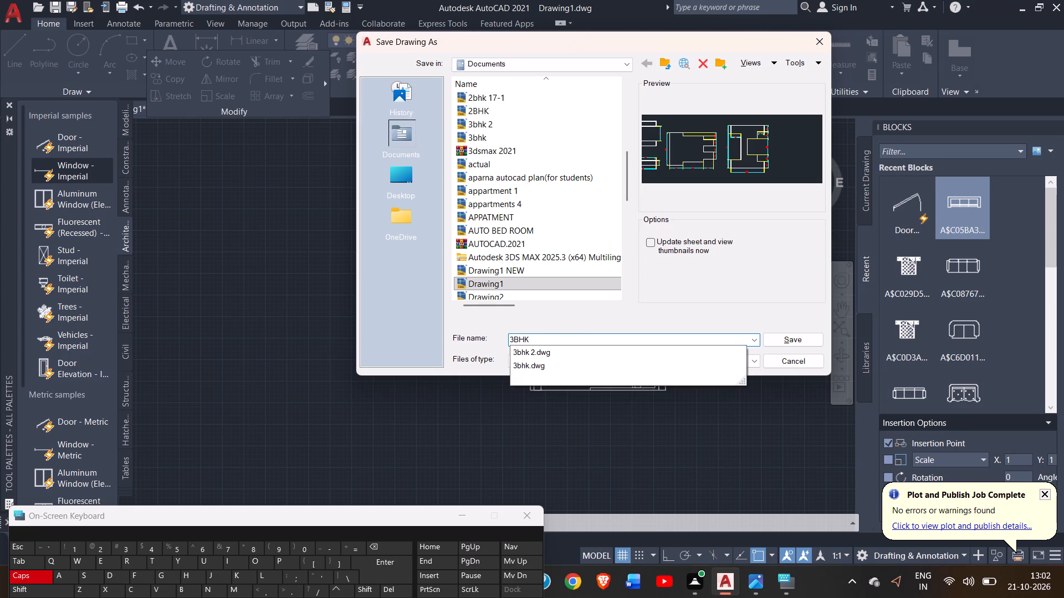
left_click(543, 339)
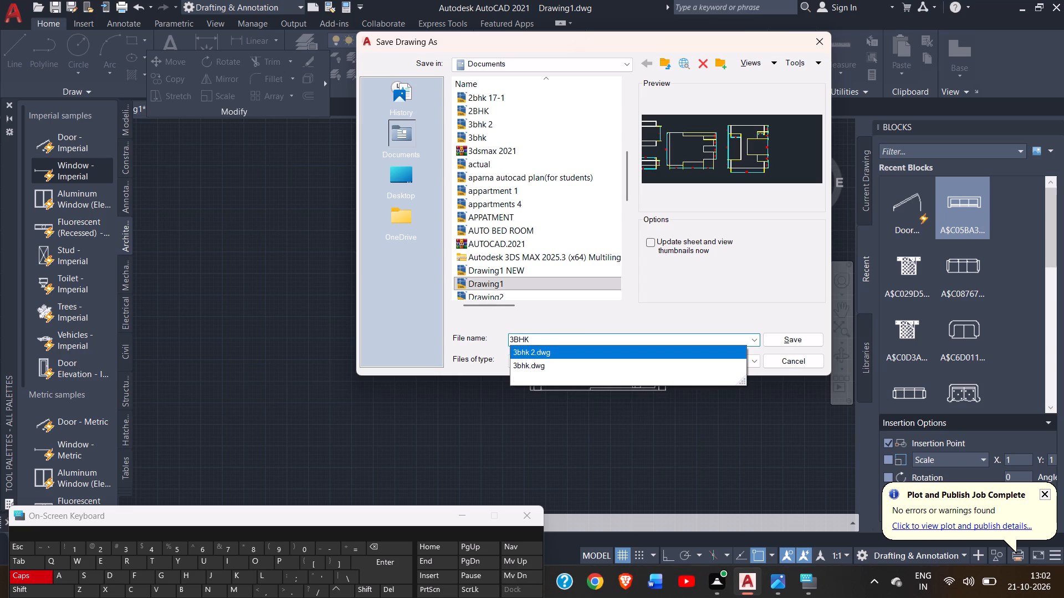
key("space")
key("3")
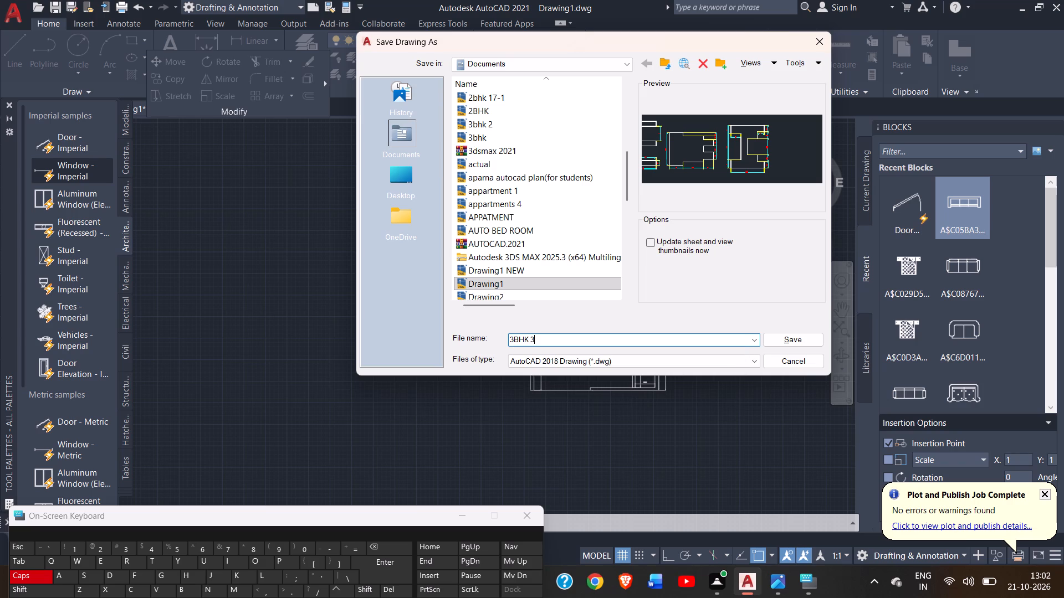
left_click(774, 339)
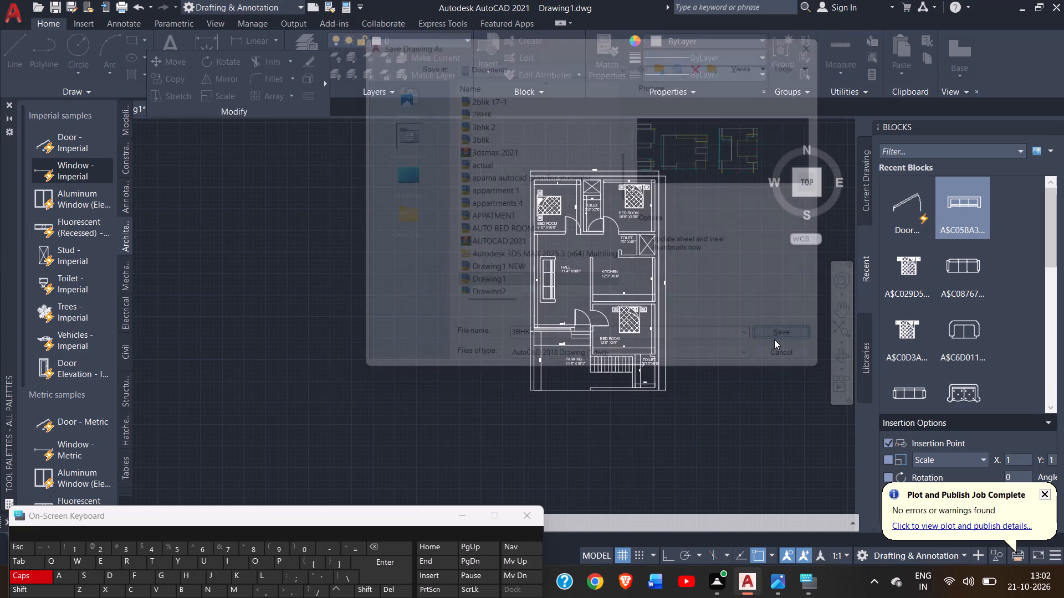